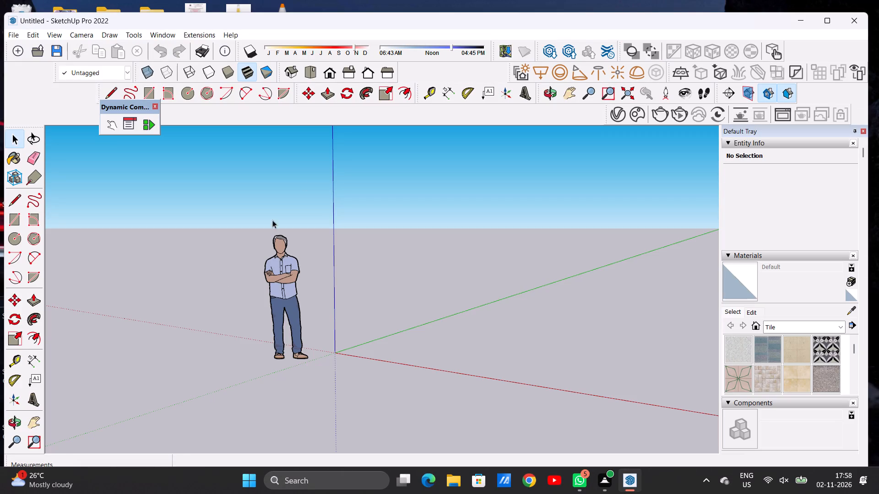
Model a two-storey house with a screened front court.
Set the camera to the standard Top view, framing the empty ground plane between the positive red and green axes.
{"action": "left_click", "coordinate": [313, 70]}
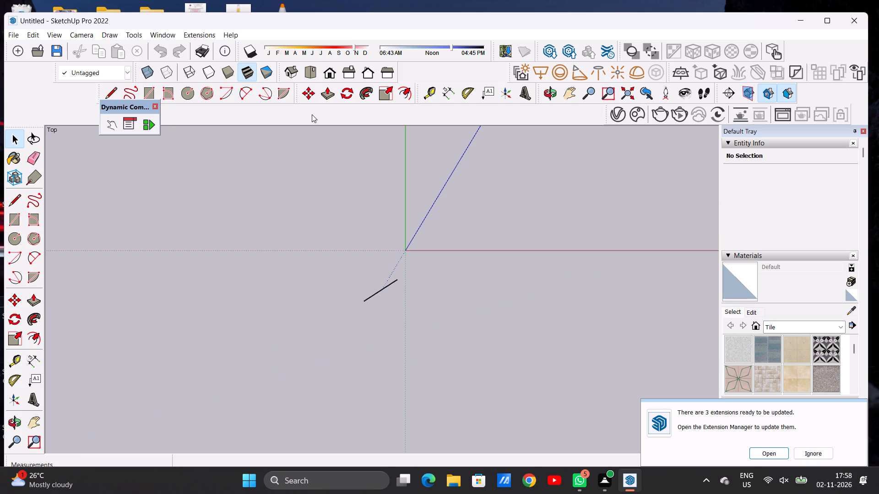
{"action": "scroll", "coordinate": [670, 190], "scroll_direction": "down", "scroll_amount": 1}
{"action": "scroll", "coordinate": [670, 190], "scroll_direction": "up", "scroll_amount": 8}
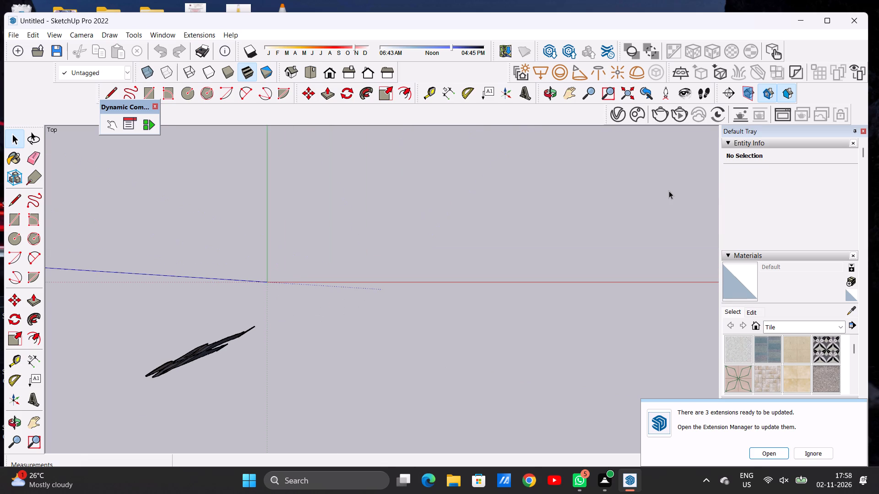
{"action": "left_click", "coordinate": [566, 90]}
{"action": "left_click_drag", "start_coordinate": [583, 175], "coordinate": [579, 177]}
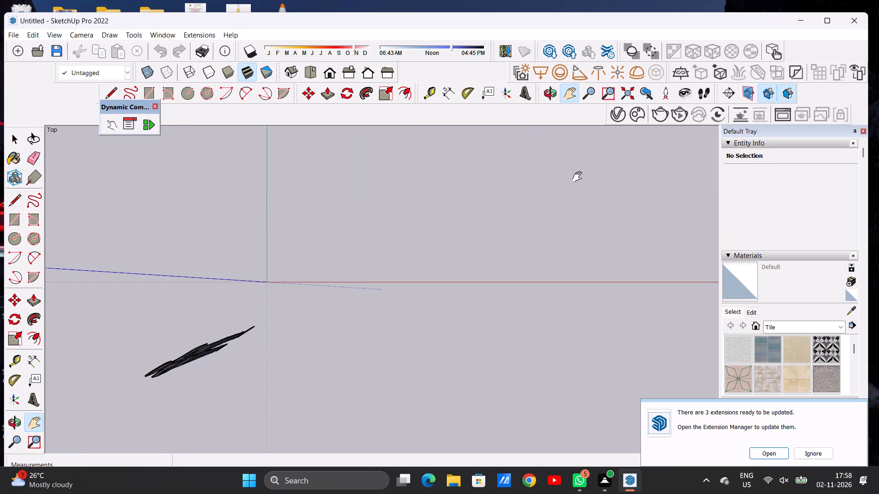
{"action": "left_click_drag", "start_coordinate": [579, 177], "coordinate": [412, 312]}
{"action": "left_click_drag", "start_coordinate": [451, 252], "coordinate": [387, 278]}
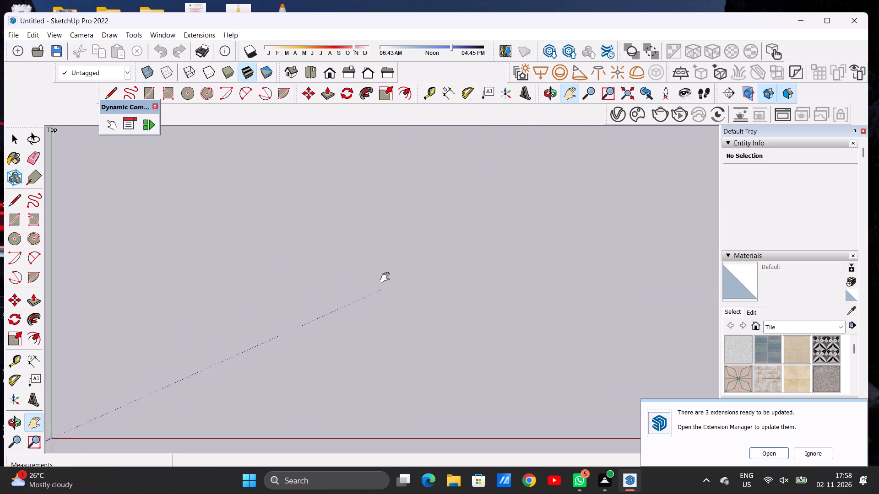
{"action": "left_click_drag", "start_coordinate": [387, 278], "coordinate": [384, 289]}
{"action": "key", "text": "space"}
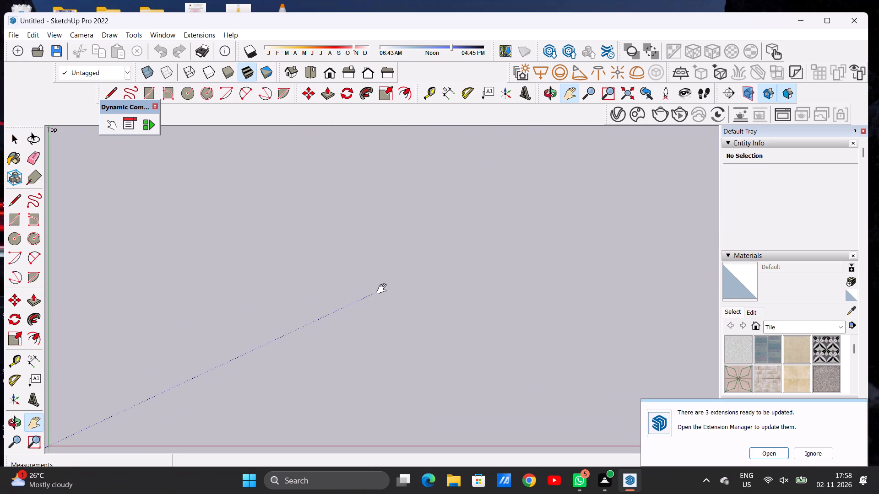
{"action": "key", "text": "space"}
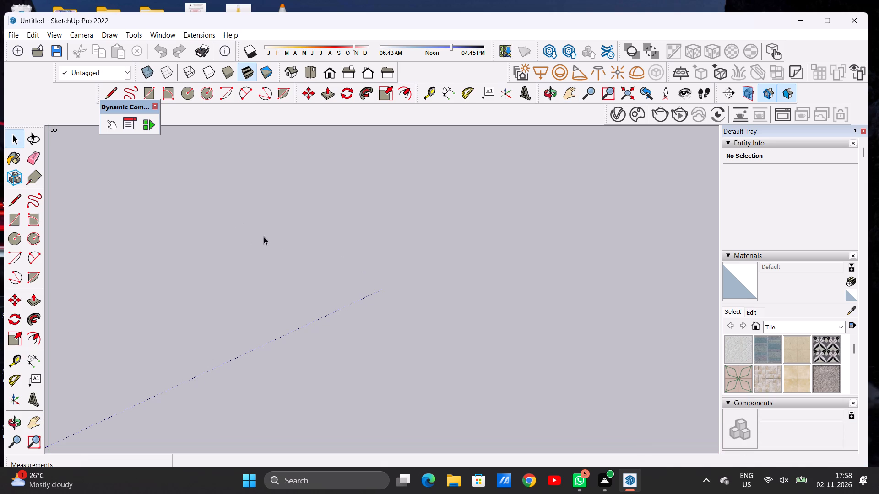
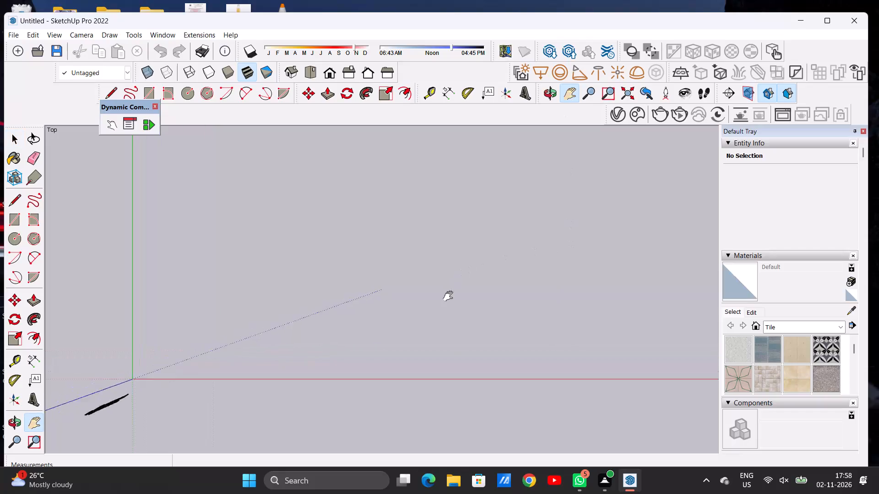
Draw a 30' by 40' rectangle on the ground plane, in the quadrant between the positive red and green axes.
{"action": "left_click_drag", "start_coordinate": [523, 287], "coordinate": [446, 332]}
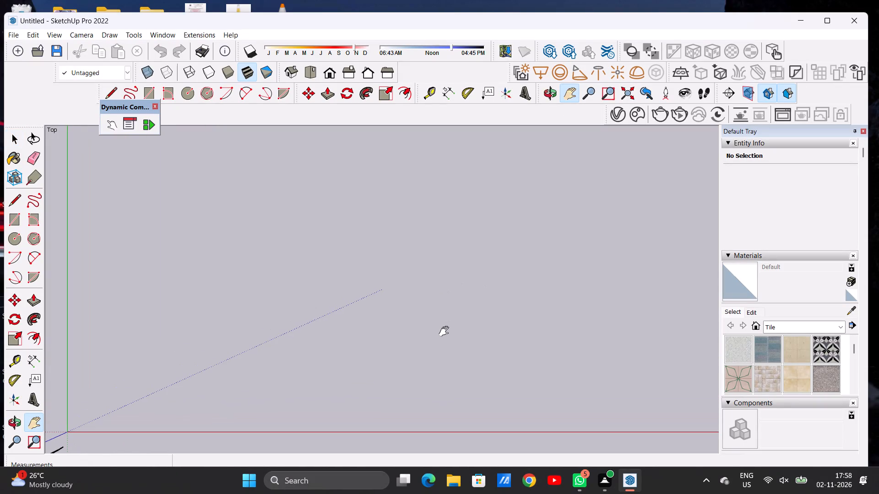
{"action": "key", "text": "space"}
{"action": "type", "text": "R"}
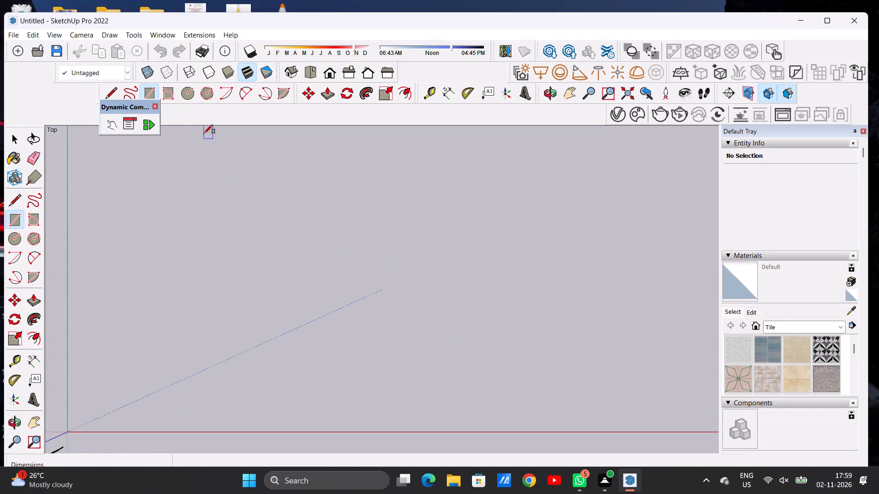
{"action": "left_click", "coordinate": [182, 130]}
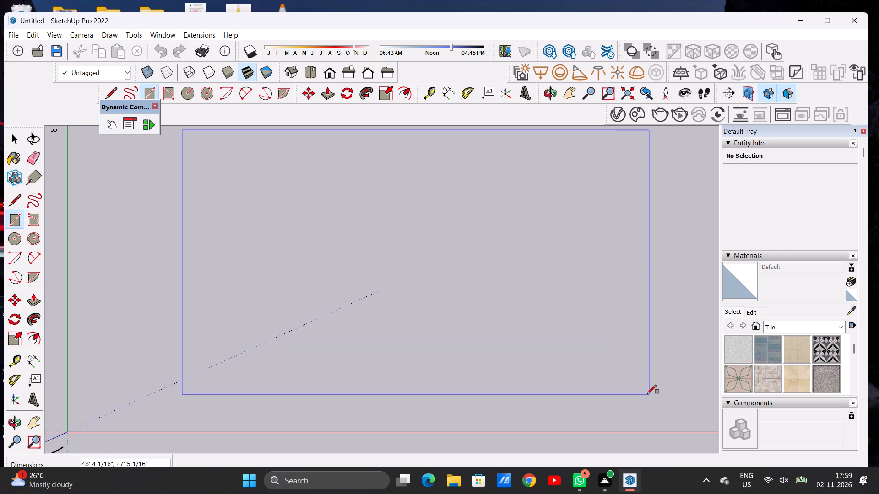
{"action": "type", "text": "30',40'"}
{"action": "key", "text": "Return"}
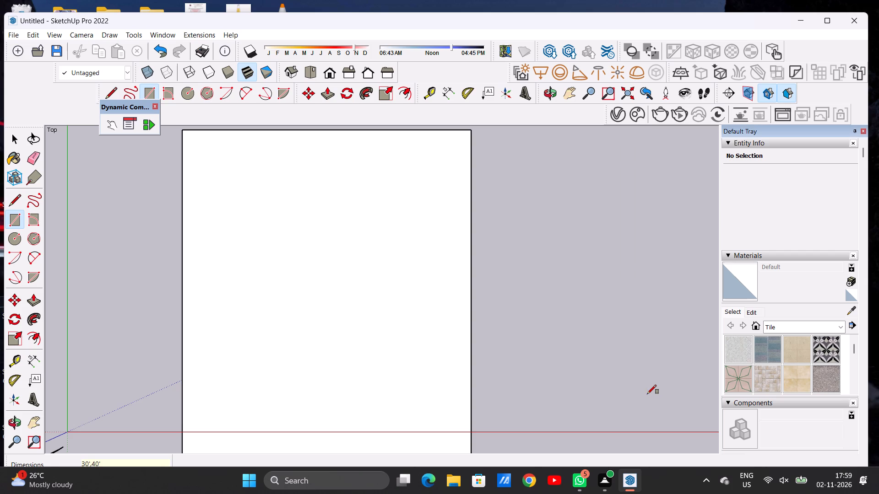
{"action": "key", "text": "space"}
Move the whole rectangle by its upper-right corner about 87' diagonally up and away from the origin.
{"action": "scroll", "coordinate": [202, 349], "scroll_direction": "down", "scroll_amount": 10}
{"action": "scroll", "coordinate": [199, 362], "scroll_direction": "up", "scroll_amount": 1}
{"action": "scroll", "coordinate": [199, 362], "scroll_direction": "down", "scroll_amount": 6}
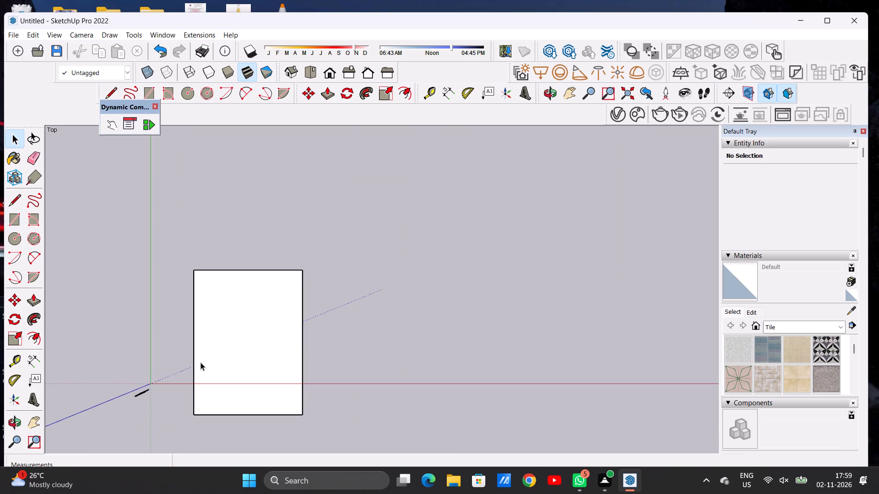
{"action": "scroll", "coordinate": [265, 338], "scroll_direction": "up", "scroll_amount": 4}
{"action": "triple_click", "coordinate": [261, 338]}
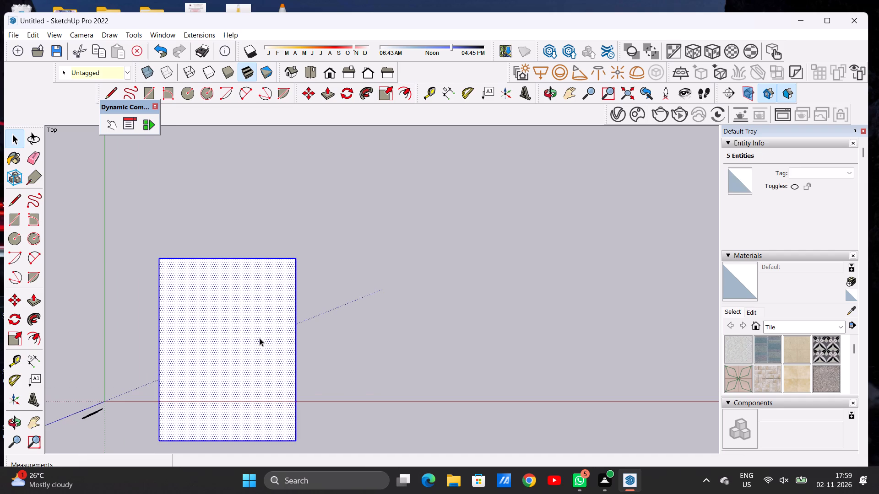
{"action": "key", "text": "m"}
{"action": "left_click", "coordinate": [294, 255]}
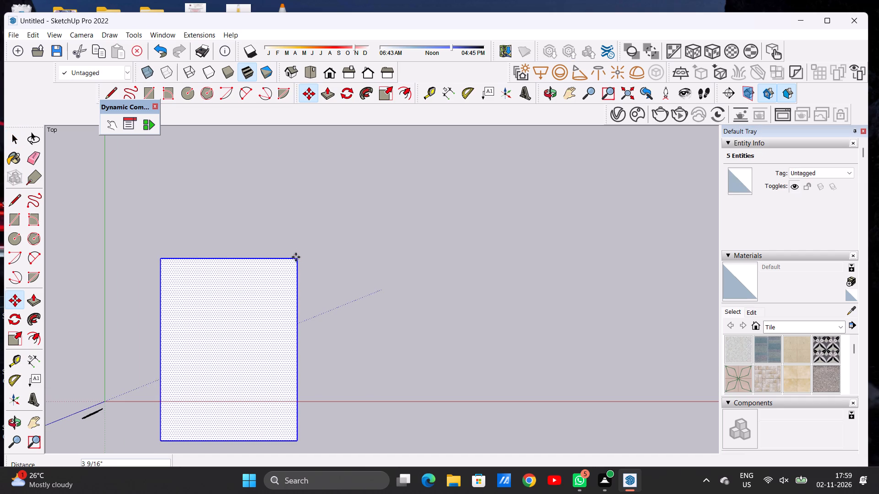
{"action": "scroll", "coordinate": [340, 217], "scroll_direction": "down", "scroll_amount": 2}
{"action": "scroll", "coordinate": [329, 226], "scroll_direction": "up", "scroll_amount": 1}
{"action": "scroll", "coordinate": [326, 228], "scroll_direction": "down", "scroll_amount": 4}
{"action": "scroll", "coordinate": [316, 232], "scroll_direction": "up", "scroll_amount": 1}
{"action": "scroll", "coordinate": [315, 232], "scroll_direction": "down", "scroll_amount": 8}
{"action": "left_click", "coordinate": [448, 171]}
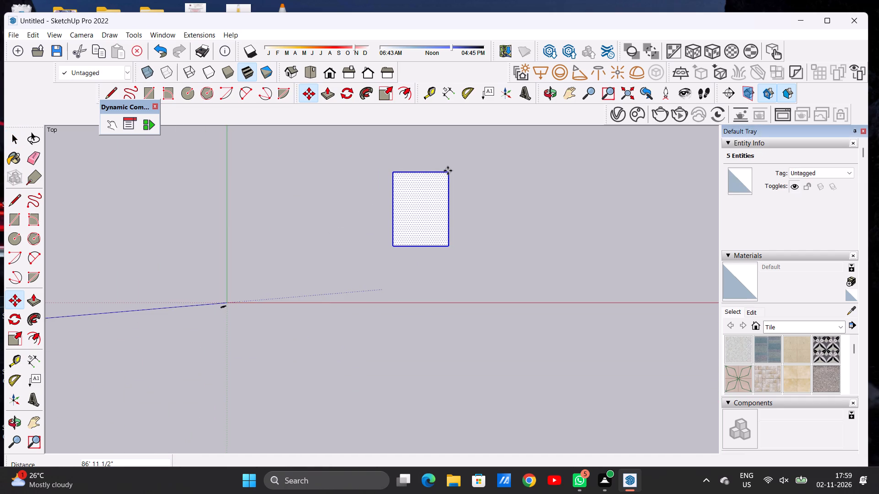
{"action": "key", "text": "space"}
{"action": "left_click", "coordinate": [530, 181]}
Rotate the whole rectangle 90° clockwise about its lower-right corner so its long side runs parallel to the red axis.
{"action": "left_click", "coordinate": [573, 92]}
{"action": "left_click_drag", "start_coordinate": [575, 199], "coordinate": [575, 201]}
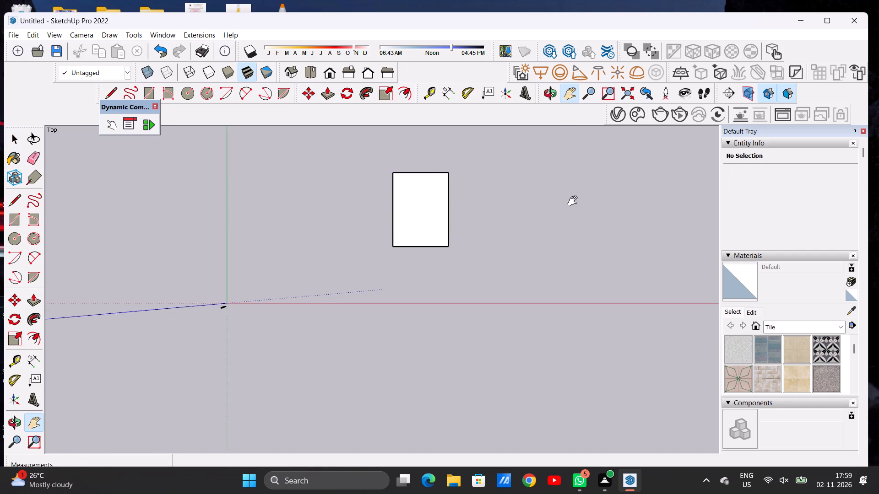
{"action": "left_click_drag", "start_coordinate": [575, 201], "coordinate": [434, 309]}
{"action": "left_click_drag", "start_coordinate": [475, 290], "coordinate": [444, 319]}
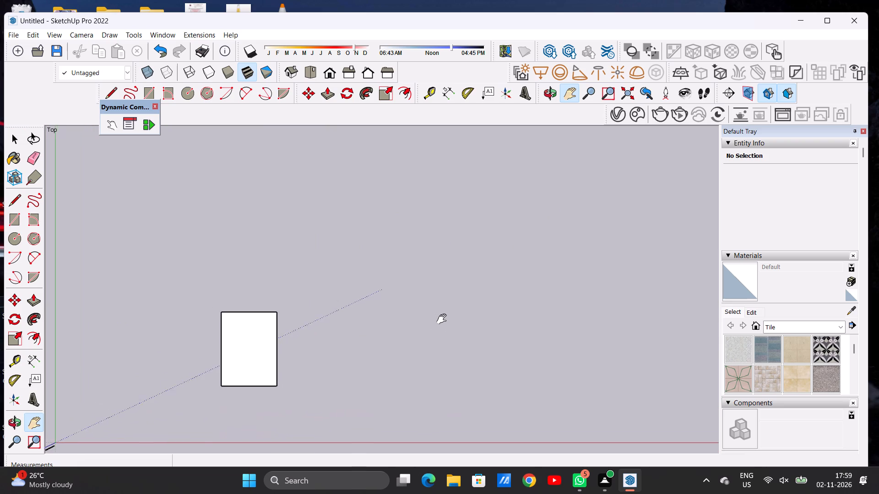
{"action": "left_click_drag", "start_coordinate": [444, 319], "coordinate": [440, 314]}
{"action": "key", "text": "space"}
{"action": "scroll", "coordinate": [257, 394], "scroll_direction": "up", "scroll_amount": 8}
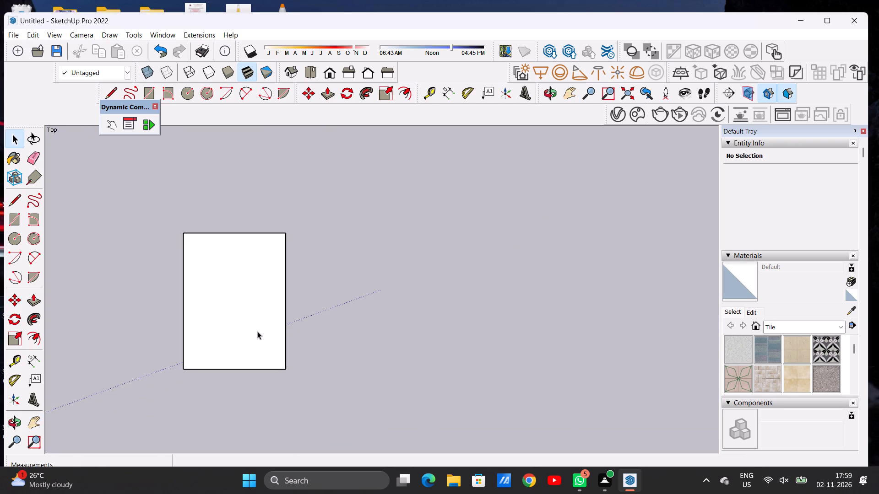
{"action": "triple_click", "coordinate": [260, 328]}
{"action": "left_click", "coordinate": [261, 328]}
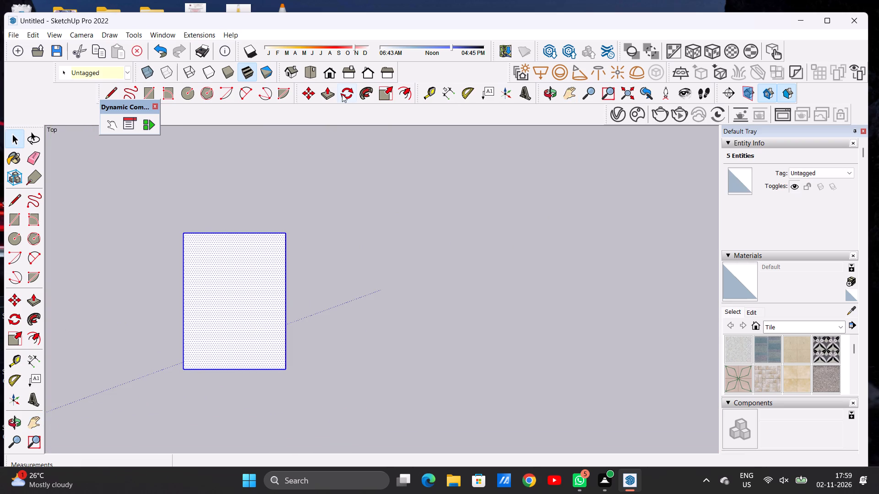
{"action": "left_click", "coordinate": [345, 94]}
{"action": "left_click", "coordinate": [286, 370]}
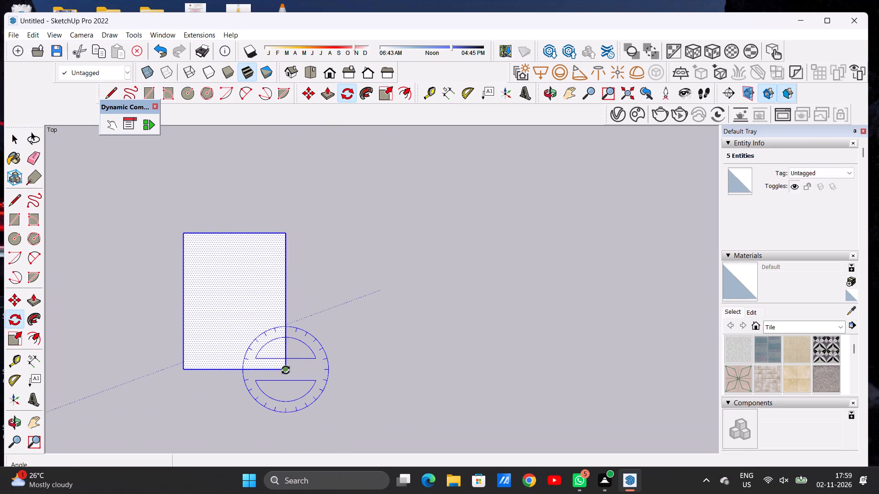
{"action": "left_click", "coordinate": [288, 236]}
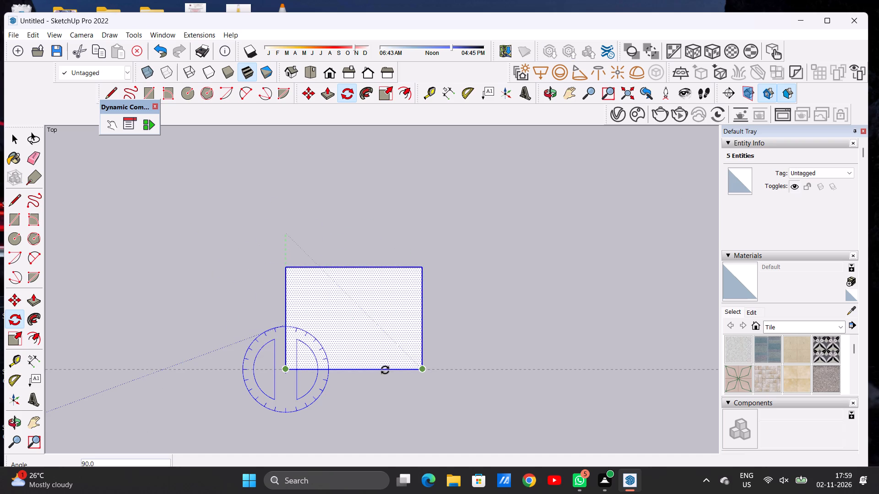
{"action": "left_click", "coordinate": [386, 371]}
{"action": "key", "text": "space"}
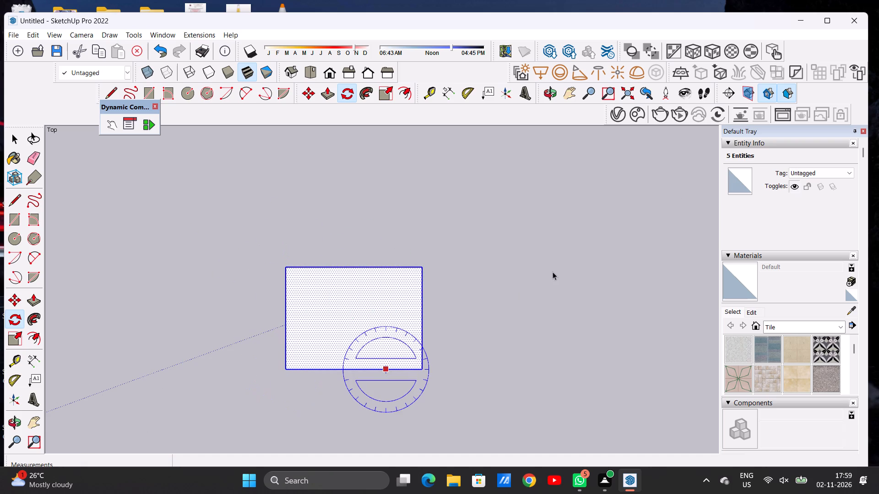
{"action": "left_click", "coordinate": [556, 269]}
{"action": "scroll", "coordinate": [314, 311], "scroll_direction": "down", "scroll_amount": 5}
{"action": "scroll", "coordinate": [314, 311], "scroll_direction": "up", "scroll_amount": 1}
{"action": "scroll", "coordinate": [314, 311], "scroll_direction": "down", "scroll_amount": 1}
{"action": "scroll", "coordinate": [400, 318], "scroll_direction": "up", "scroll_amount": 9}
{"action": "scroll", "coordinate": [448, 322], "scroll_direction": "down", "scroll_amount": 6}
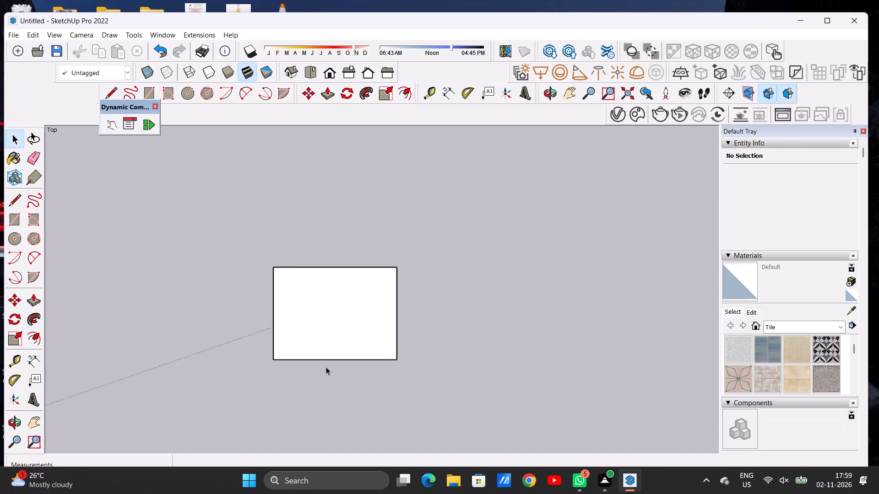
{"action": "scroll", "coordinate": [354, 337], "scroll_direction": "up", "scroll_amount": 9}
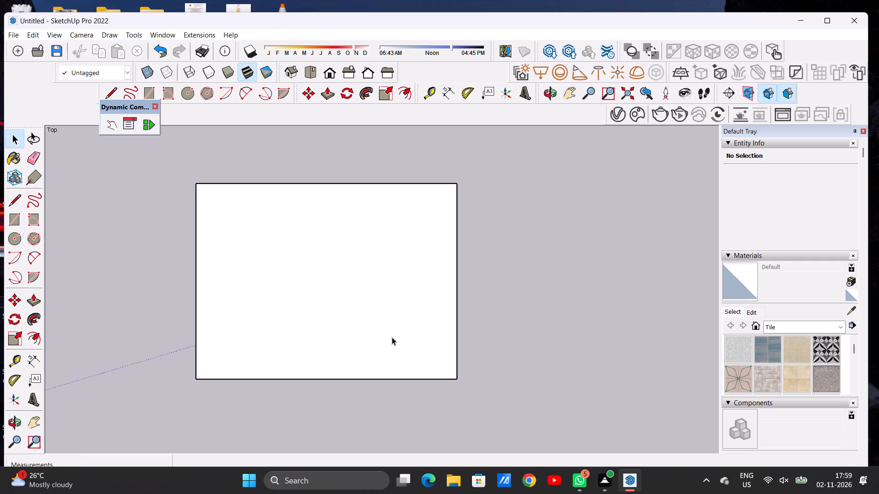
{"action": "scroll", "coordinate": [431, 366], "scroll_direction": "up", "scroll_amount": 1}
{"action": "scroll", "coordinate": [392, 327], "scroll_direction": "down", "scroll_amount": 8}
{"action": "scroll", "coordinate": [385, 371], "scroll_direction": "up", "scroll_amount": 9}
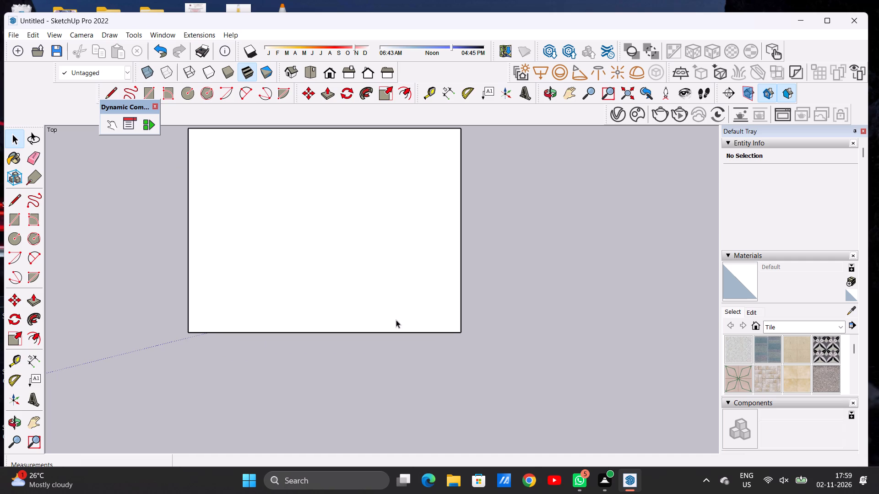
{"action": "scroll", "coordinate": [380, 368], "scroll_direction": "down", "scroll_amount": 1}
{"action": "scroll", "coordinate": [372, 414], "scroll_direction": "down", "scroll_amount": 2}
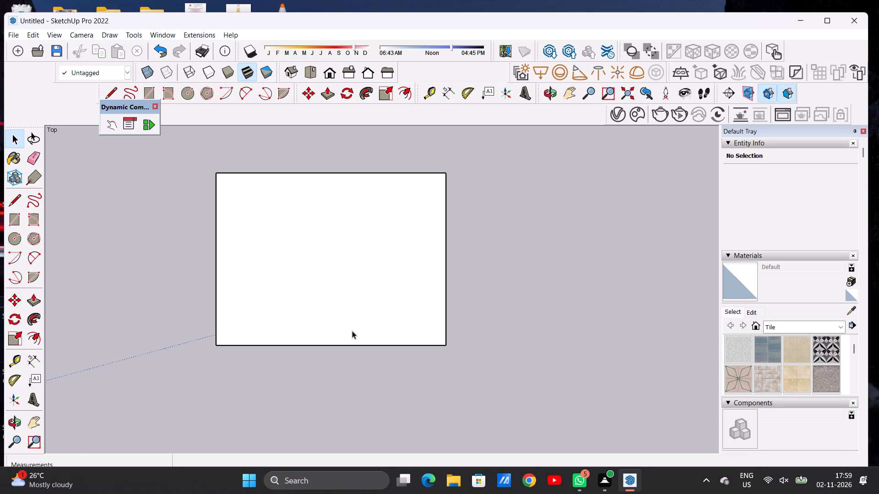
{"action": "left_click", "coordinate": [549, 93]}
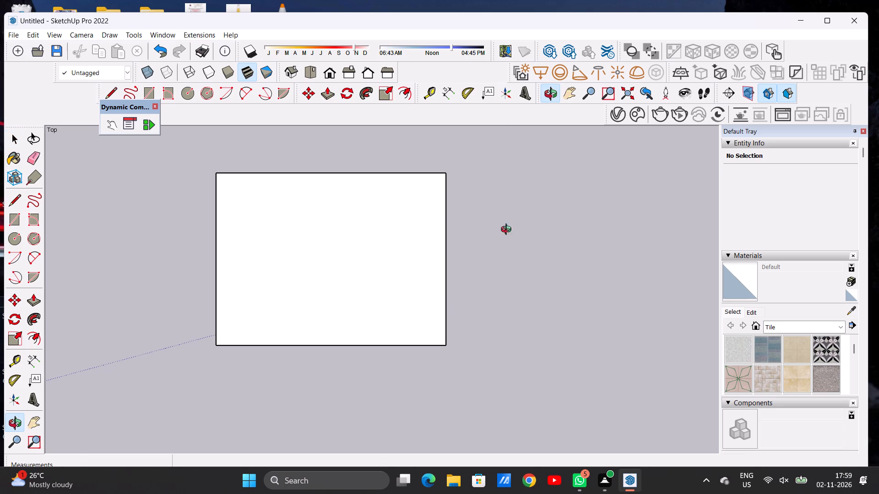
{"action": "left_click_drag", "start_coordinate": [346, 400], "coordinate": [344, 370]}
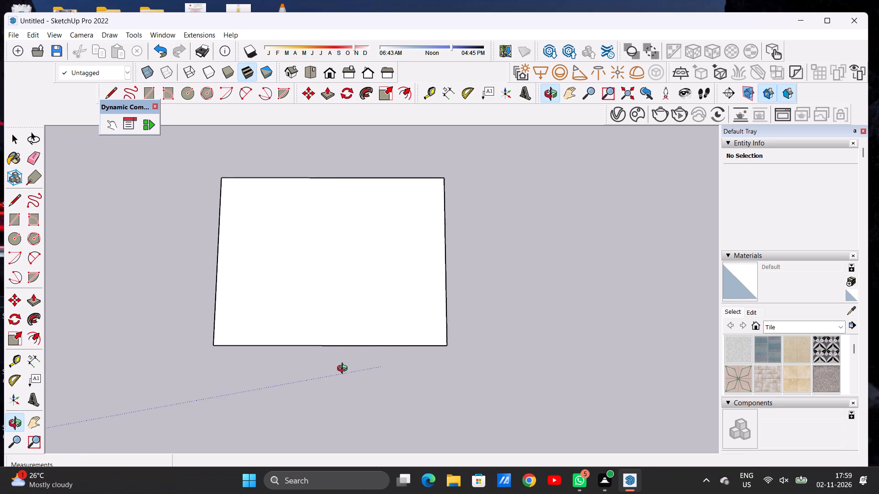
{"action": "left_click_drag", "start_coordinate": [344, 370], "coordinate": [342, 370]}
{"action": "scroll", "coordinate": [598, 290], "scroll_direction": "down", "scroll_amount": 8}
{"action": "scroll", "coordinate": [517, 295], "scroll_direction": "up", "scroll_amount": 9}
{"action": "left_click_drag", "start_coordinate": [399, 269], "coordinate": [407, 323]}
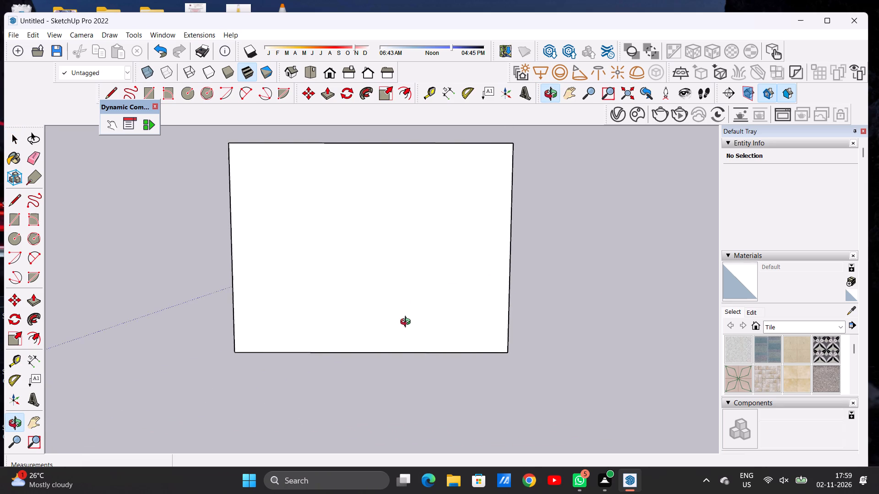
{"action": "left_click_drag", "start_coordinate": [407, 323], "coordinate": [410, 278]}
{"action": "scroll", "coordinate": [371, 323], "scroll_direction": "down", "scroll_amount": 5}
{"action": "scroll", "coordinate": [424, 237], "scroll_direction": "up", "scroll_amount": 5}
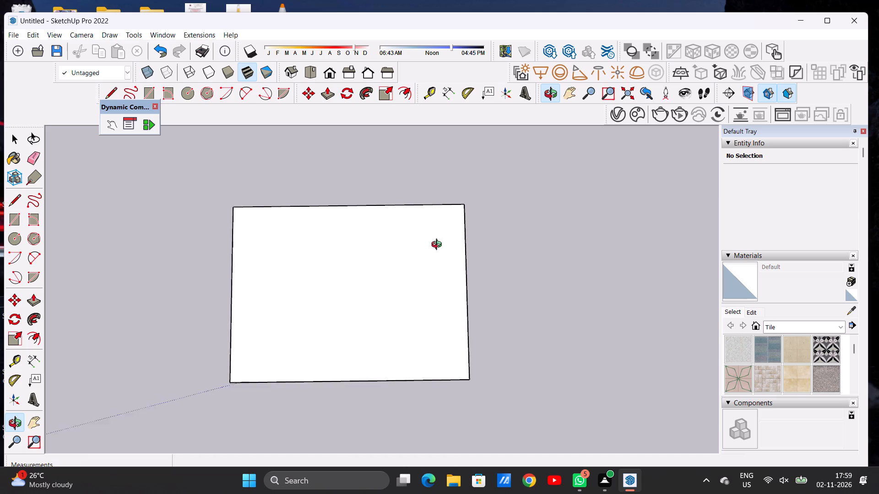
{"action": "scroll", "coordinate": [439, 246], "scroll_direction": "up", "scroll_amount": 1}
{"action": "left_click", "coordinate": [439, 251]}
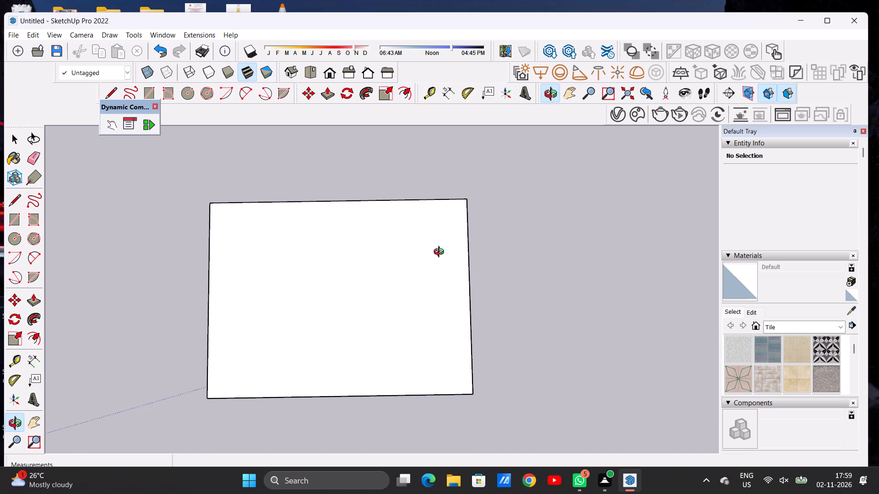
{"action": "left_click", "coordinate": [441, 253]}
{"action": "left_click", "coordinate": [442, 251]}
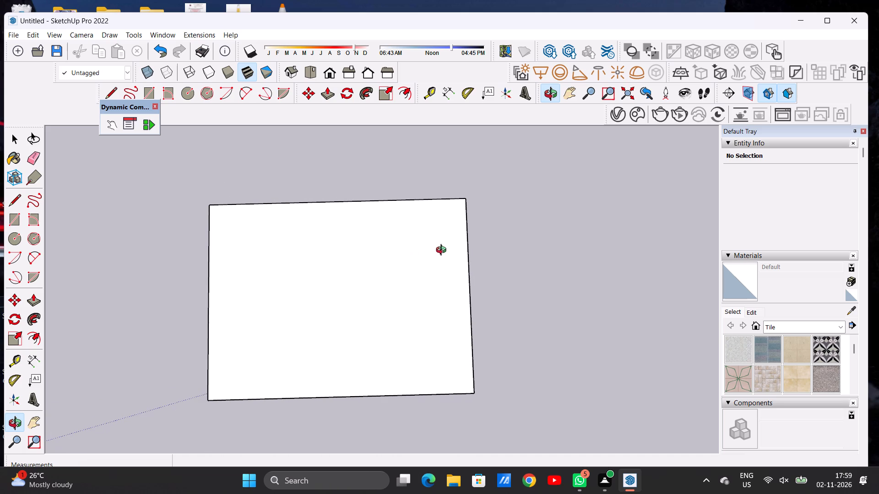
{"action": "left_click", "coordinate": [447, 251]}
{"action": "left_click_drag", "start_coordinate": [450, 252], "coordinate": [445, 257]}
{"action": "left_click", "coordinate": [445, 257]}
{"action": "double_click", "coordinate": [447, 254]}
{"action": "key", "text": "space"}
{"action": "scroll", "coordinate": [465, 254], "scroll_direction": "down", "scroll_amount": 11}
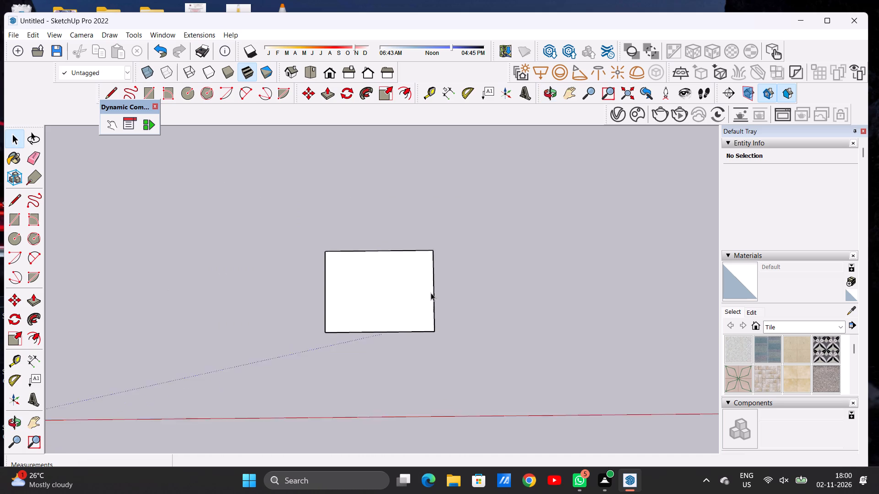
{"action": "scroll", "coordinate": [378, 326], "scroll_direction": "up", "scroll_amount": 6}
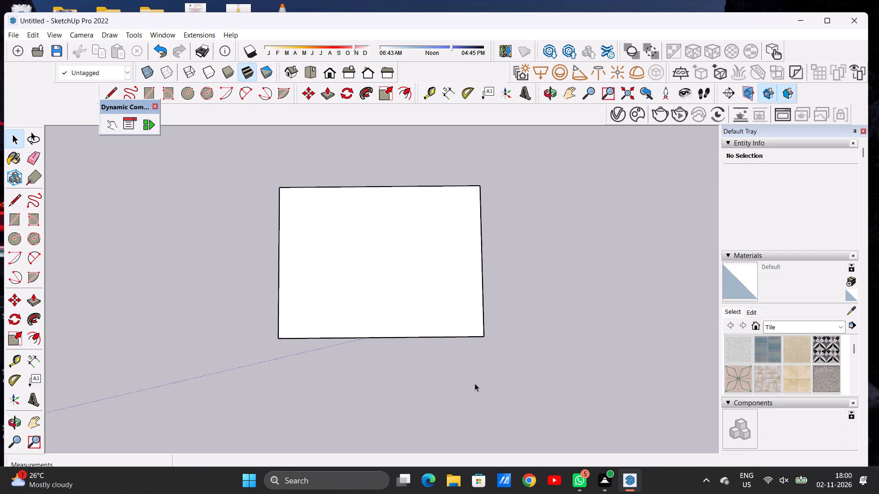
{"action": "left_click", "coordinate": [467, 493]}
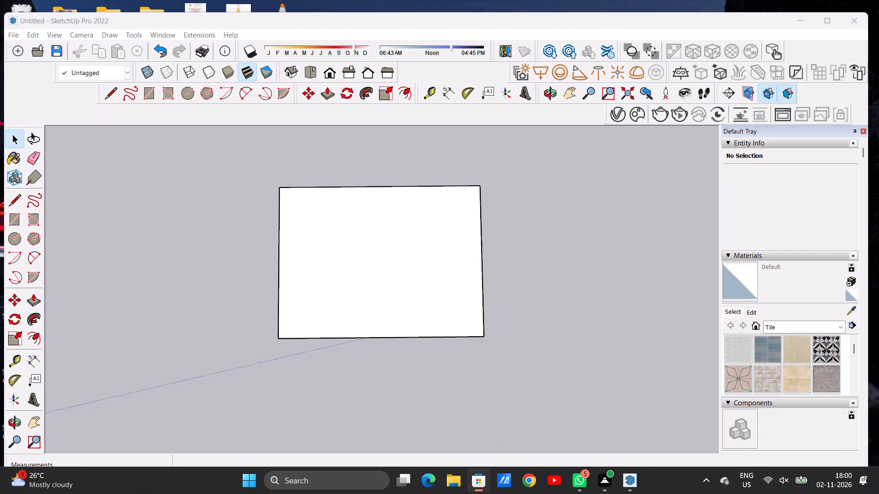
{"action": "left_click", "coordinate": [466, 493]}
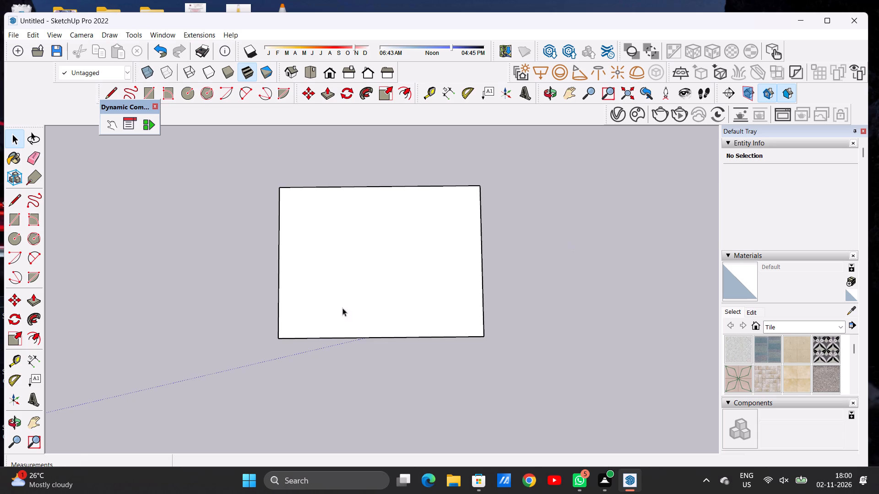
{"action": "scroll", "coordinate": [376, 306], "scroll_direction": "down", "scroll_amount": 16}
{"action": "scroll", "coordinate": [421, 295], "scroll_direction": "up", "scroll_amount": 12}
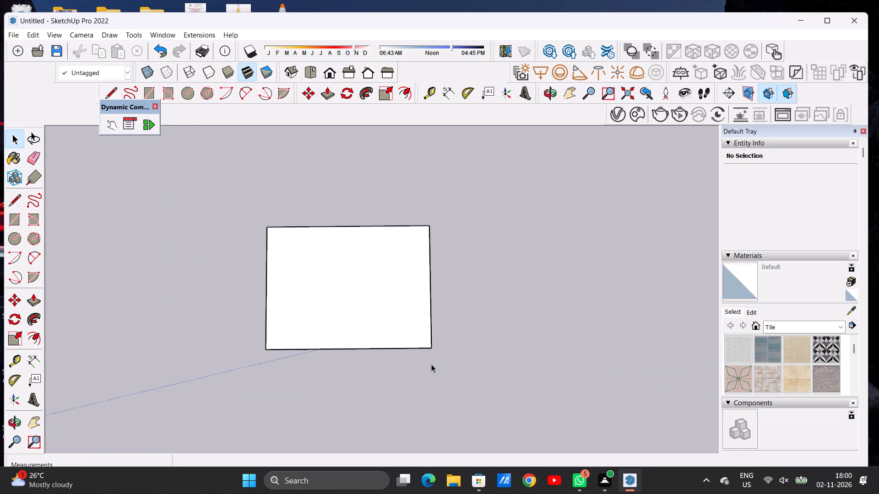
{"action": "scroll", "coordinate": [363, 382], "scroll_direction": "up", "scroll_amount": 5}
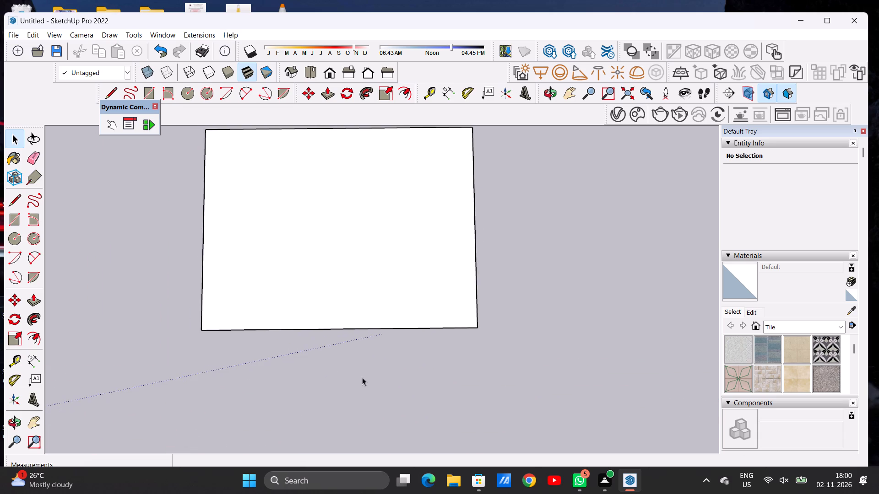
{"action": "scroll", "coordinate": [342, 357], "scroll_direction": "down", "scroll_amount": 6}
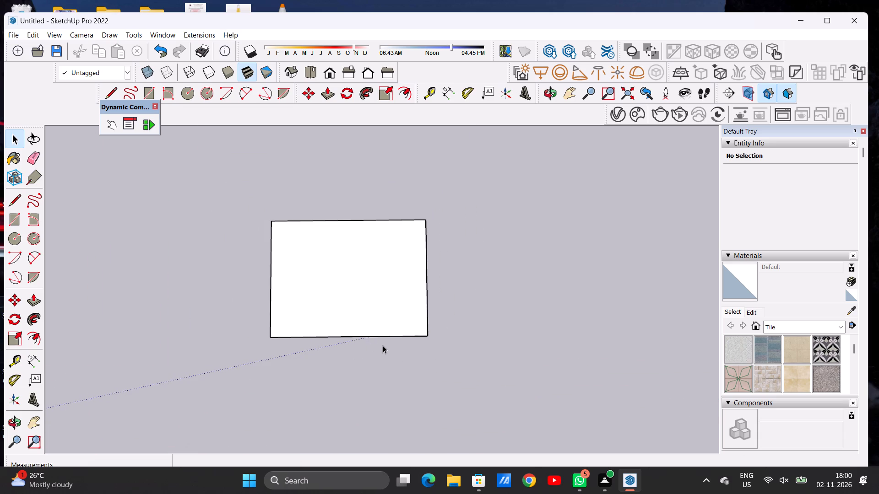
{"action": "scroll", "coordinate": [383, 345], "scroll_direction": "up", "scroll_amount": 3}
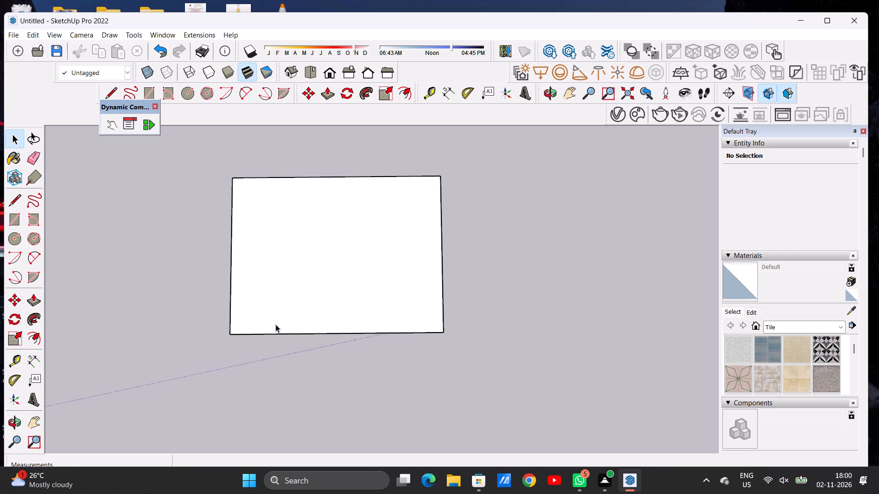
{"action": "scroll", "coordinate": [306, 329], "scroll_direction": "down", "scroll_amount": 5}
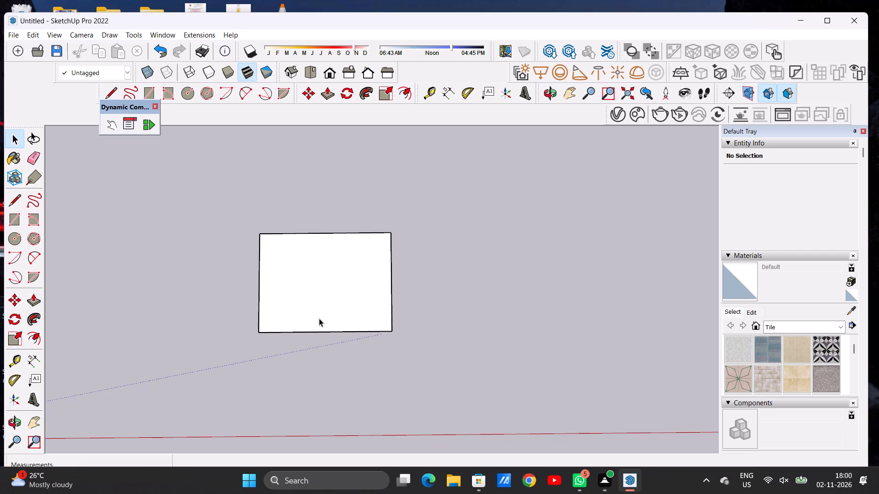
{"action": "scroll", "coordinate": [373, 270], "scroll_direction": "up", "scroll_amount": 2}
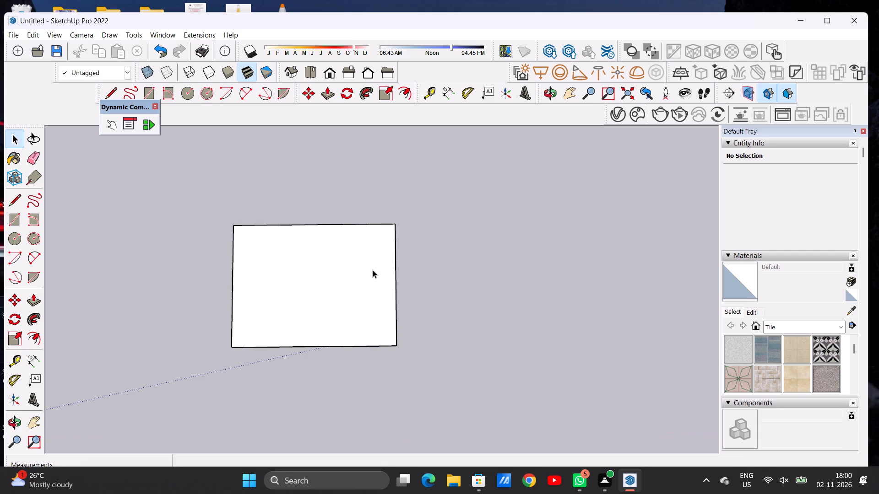
Draw an adjoining rectangle 30' by about 19' along the base's right-hand 30' edge, extending it parallel to the red axis.
{"action": "key", "text": "r"}
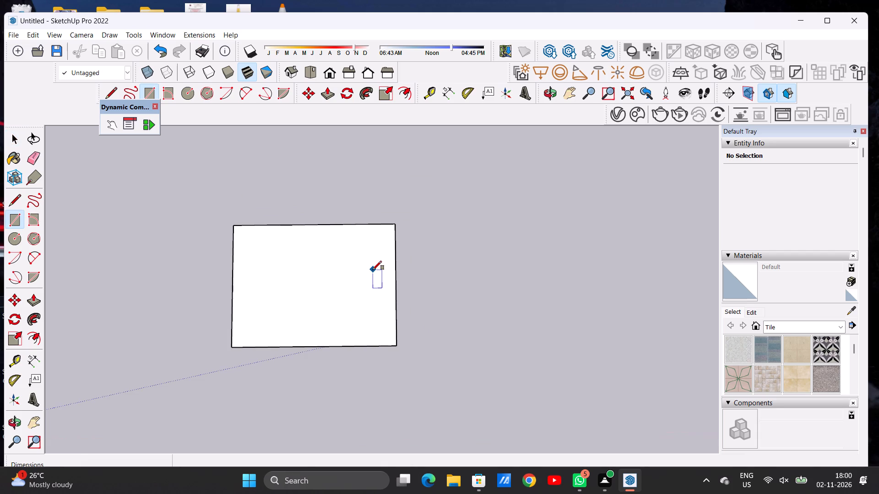
{"action": "scroll", "coordinate": [398, 353], "scroll_direction": "up", "scroll_amount": 4}
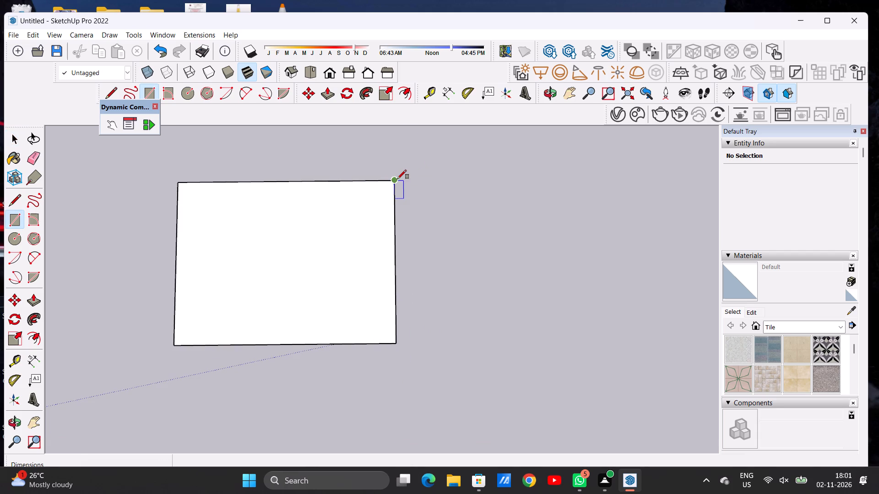
{"action": "left_click", "coordinate": [393, 182]}
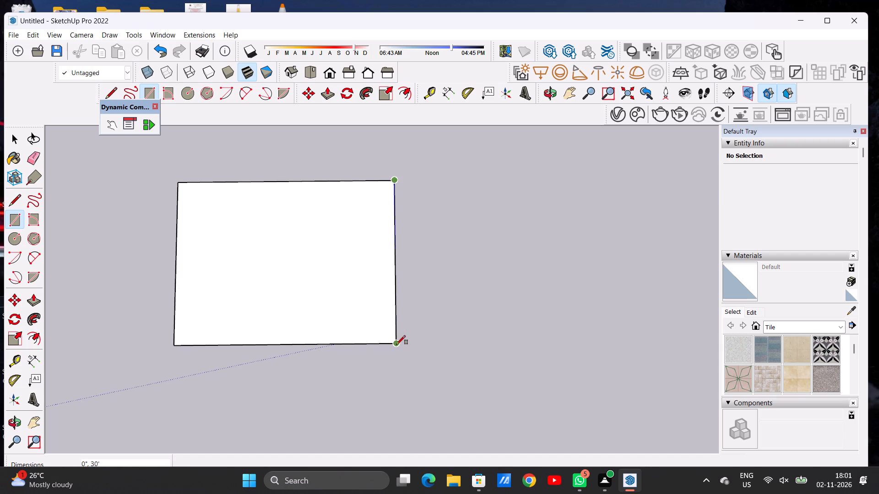
{"action": "left_click", "coordinate": [396, 344]}
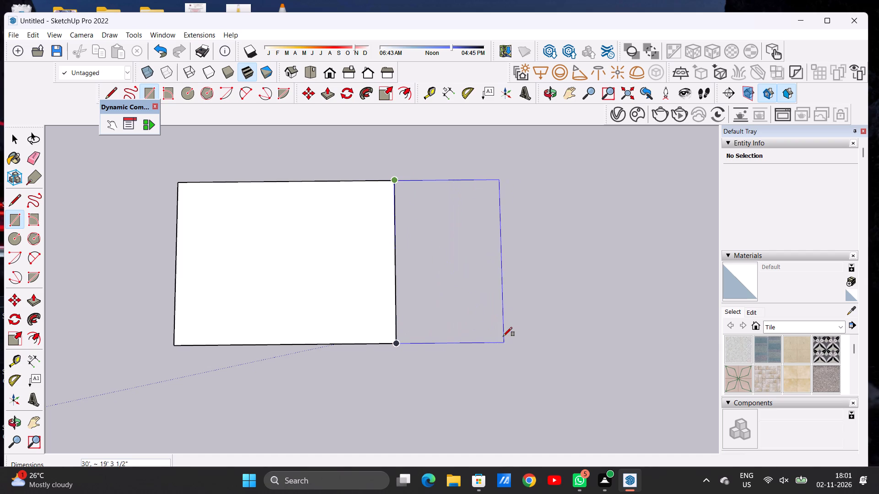
{"action": "left_click", "coordinate": [503, 335]}
{"action": "key", "text": "space"}
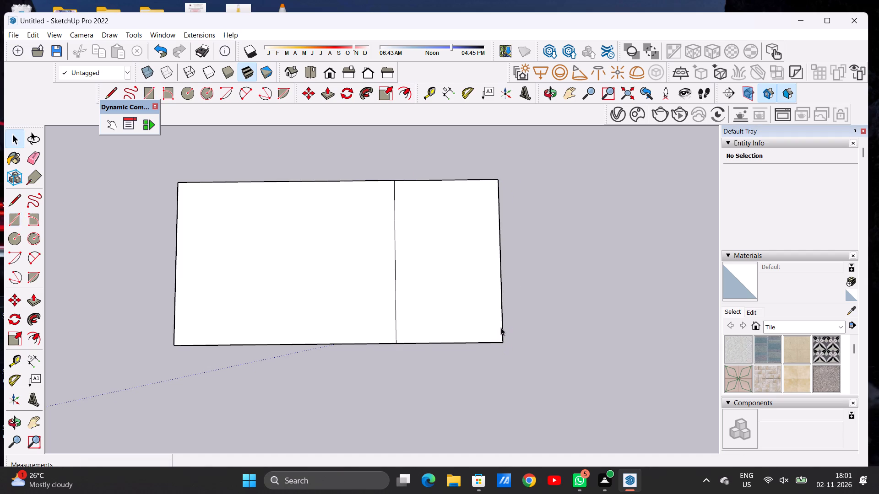
Erase the shared edge between the two rectangles to merge them into one face.
{"action": "key", "text": "e"}
{"action": "left_click_drag", "start_coordinate": [406, 291], "coordinate": [373, 300]}
{"action": "key", "text": "space"}
Push/Pull the merged rectangular face up 9" to form a slab.
{"action": "scroll", "coordinate": [467, 301], "scroll_direction": "down", "scroll_amount": 6}
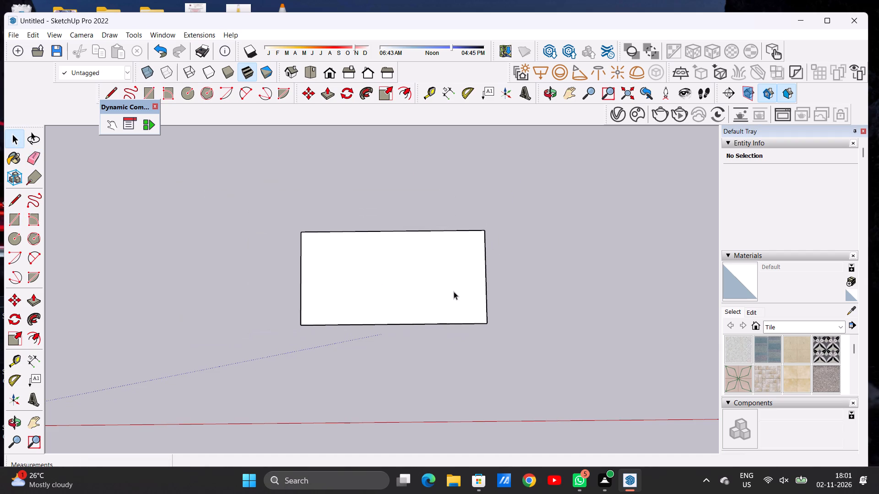
{"action": "scroll", "coordinate": [493, 254], "scroll_direction": "up", "scroll_amount": 6}
{"action": "scroll", "coordinate": [472, 284], "scroll_direction": "down", "scroll_amount": 4}
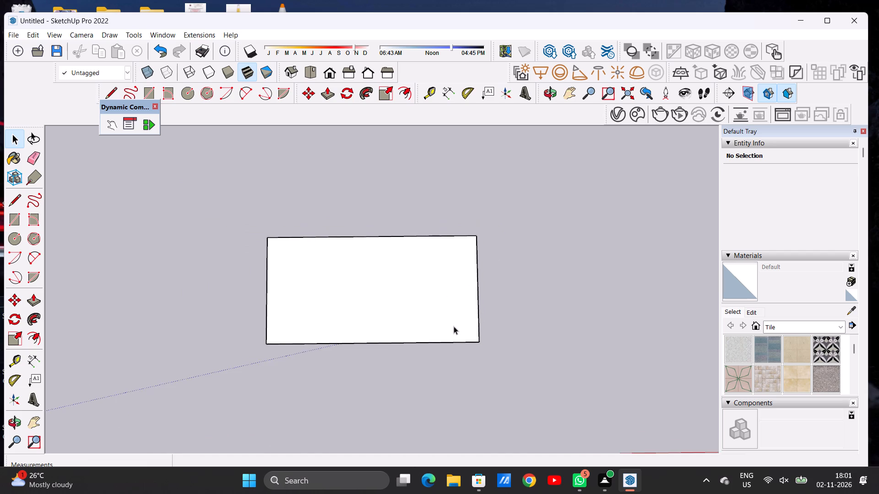
{"action": "scroll", "coordinate": [454, 326], "scroll_direction": "up", "scroll_amount": 5}
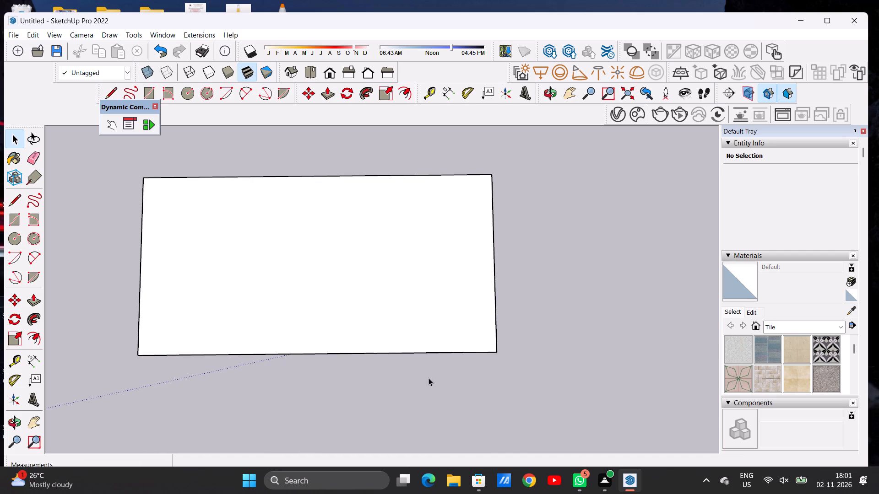
{"action": "left_click", "coordinate": [543, 95]}
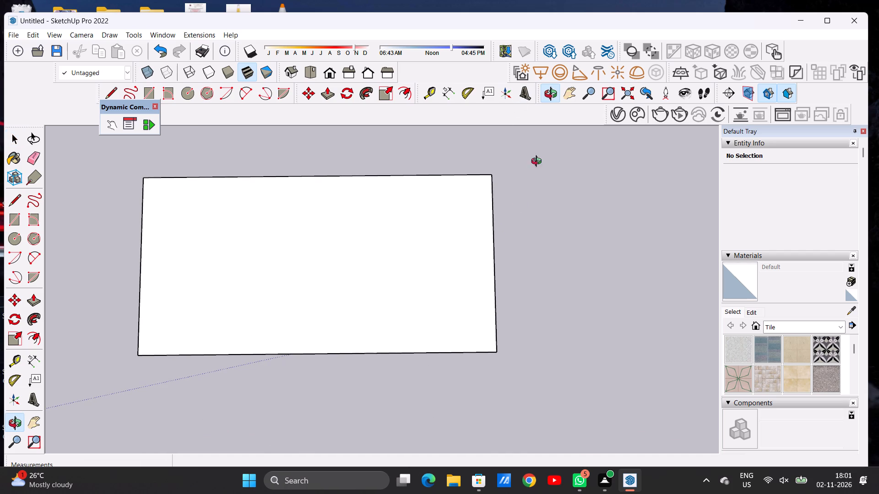
{"action": "left_click_drag", "start_coordinate": [407, 395], "coordinate": [406, 259]}
{"action": "scroll", "coordinate": [581, 294], "scroll_direction": "down", "scroll_amount": 6}
{"action": "scroll", "coordinate": [527, 309], "scroll_direction": "up", "scroll_amount": 8}
{"action": "scroll", "coordinate": [527, 317], "scroll_direction": "down", "scroll_amount": 5}
{"action": "scroll", "coordinate": [478, 321], "scroll_direction": "up", "scroll_amount": 3}
{"action": "key", "text": "space"}
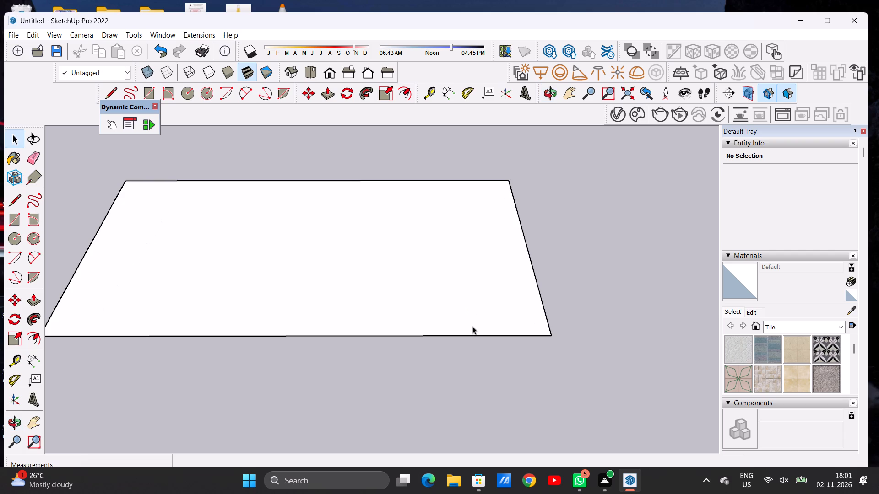
{"action": "type", "text": "P;"}
{"action": "left_click", "coordinate": [483, 322]}
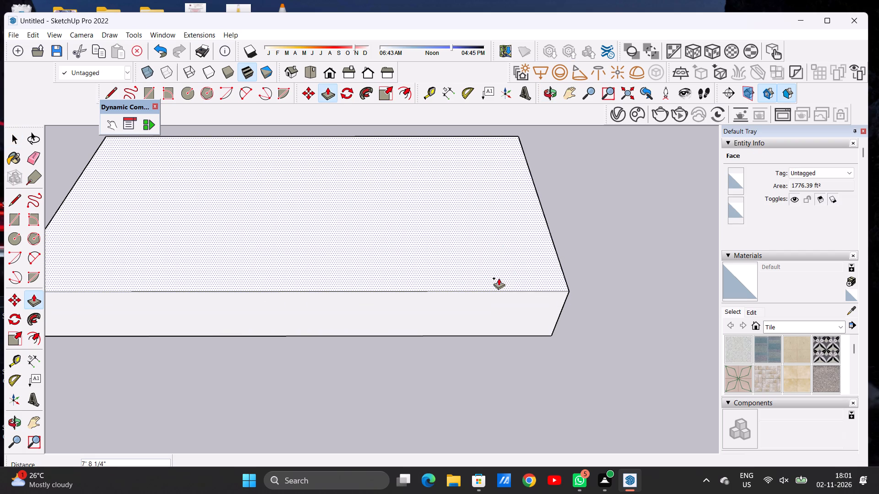
{"action": "type", "text": "9\""}
{"action": "key", "text": "Return"}
{"action": "key", "text": "space"}
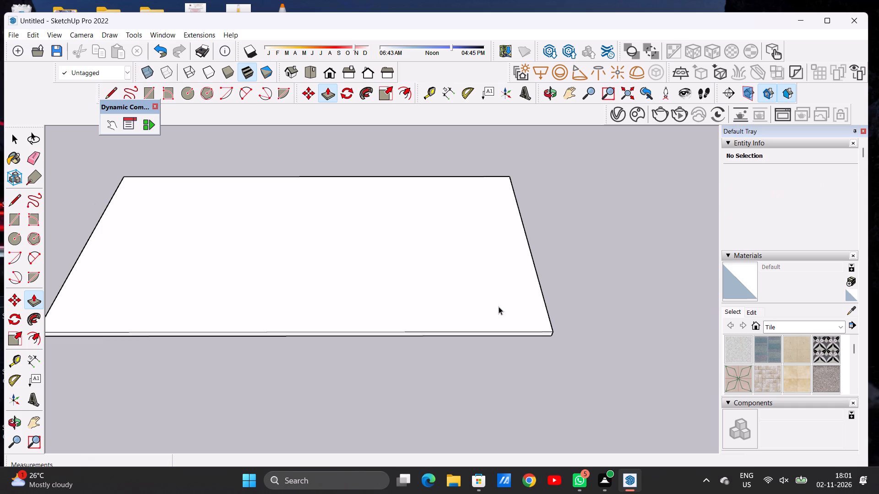
Examine the slab's thickness and overall outline from low and overhead angles.
{"action": "left_click", "coordinate": [547, 91]}
{"action": "left_click_drag", "start_coordinate": [491, 364], "coordinate": [486, 282]}
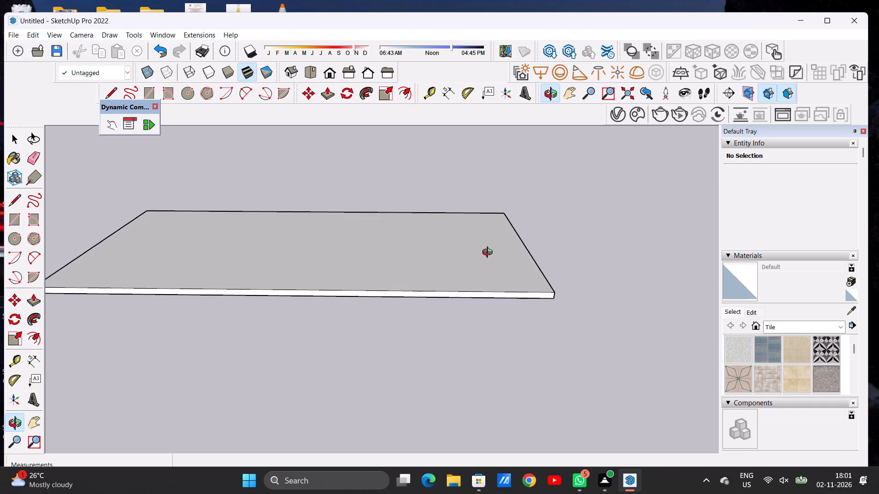
{"action": "left_click_drag", "start_coordinate": [448, 332], "coordinate": [467, 400]}
{"action": "left_click_drag", "start_coordinate": [499, 240], "coordinate": [489, 370]}
{"action": "scroll", "coordinate": [488, 331], "scroll_direction": "down", "scroll_amount": 5}
{"action": "scroll", "coordinate": [488, 331], "scroll_direction": "up", "scroll_amount": 1}
{"action": "scroll", "coordinate": [488, 330], "scroll_direction": "down", "scroll_amount": 4}
{"action": "left_click_drag", "start_coordinate": [450, 326], "coordinate": [451, 330]}
{"action": "scroll", "coordinate": [408, 391], "scroll_direction": "up", "scroll_amount": 3}
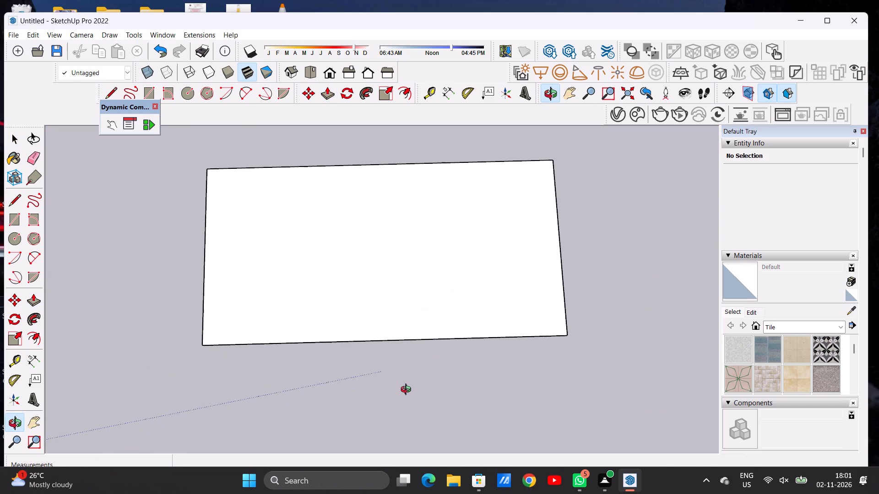
{"action": "scroll", "coordinate": [408, 391], "scroll_direction": "up", "scroll_amount": 2}
{"action": "scroll", "coordinate": [411, 370], "scroll_direction": "down", "scroll_amount": 5}
{"action": "left_click_drag", "start_coordinate": [411, 296], "coordinate": [411, 313]}
{"action": "scroll", "coordinate": [416, 347], "scroll_direction": "up", "scroll_amount": 3}
{"action": "scroll", "coordinate": [410, 353], "scroll_direction": "down", "scroll_amount": 7}
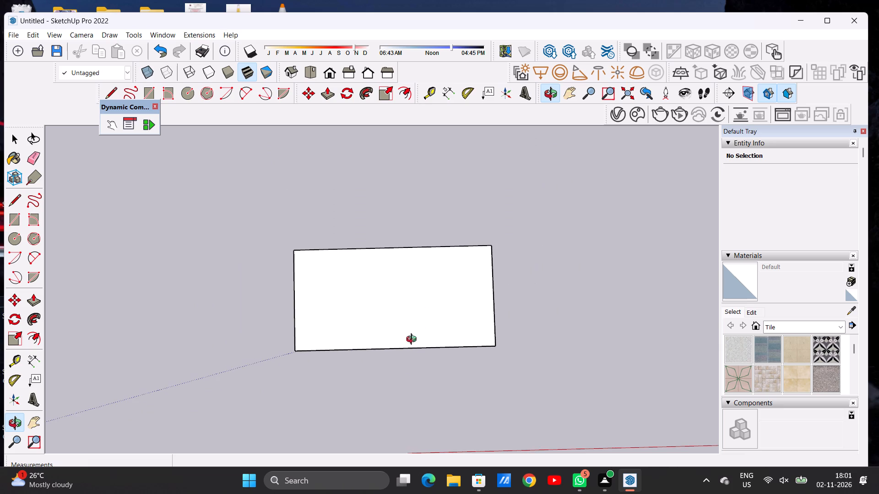
{"action": "scroll", "coordinate": [437, 254], "scroll_direction": "down", "scroll_amount": 1}
{"action": "scroll", "coordinate": [437, 254], "scroll_direction": "up", "scroll_amount": 5}
{"action": "left_click_drag", "start_coordinate": [441, 353], "coordinate": [436, 357]}
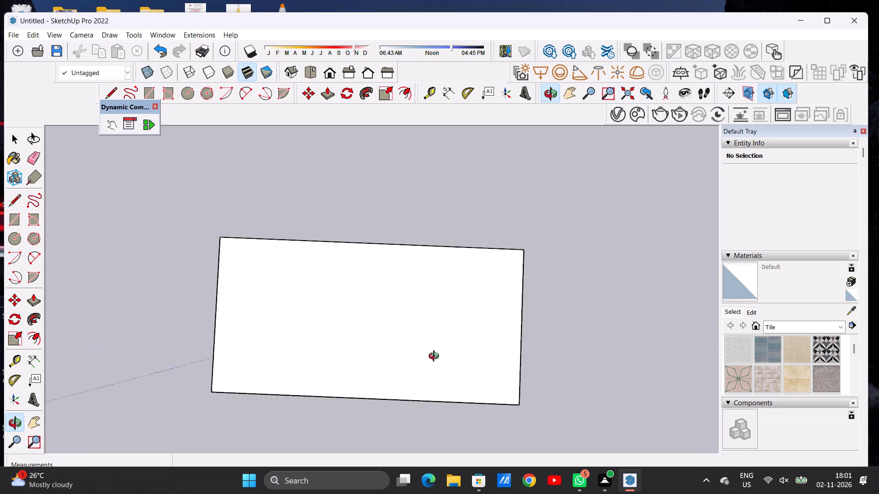
{"action": "left_click_drag", "start_coordinate": [436, 357], "coordinate": [447, 345]}
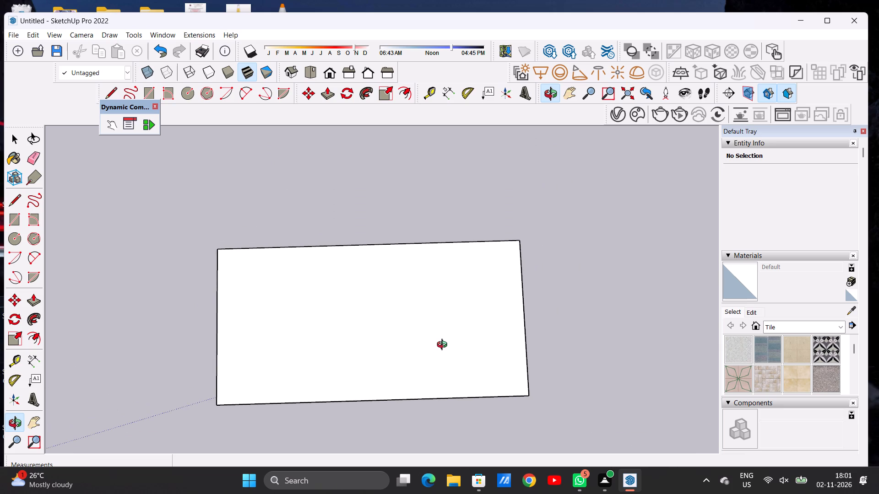
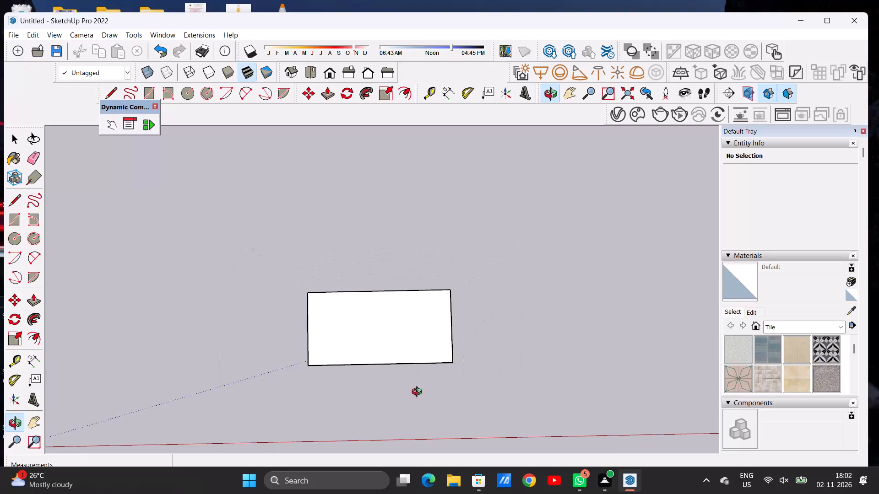
Examine the slab's thickness, edges and corners from overhead, oblique and low angles.
{"action": "scroll", "coordinate": [418, 395], "scroll_direction": "up", "scroll_amount": 4}
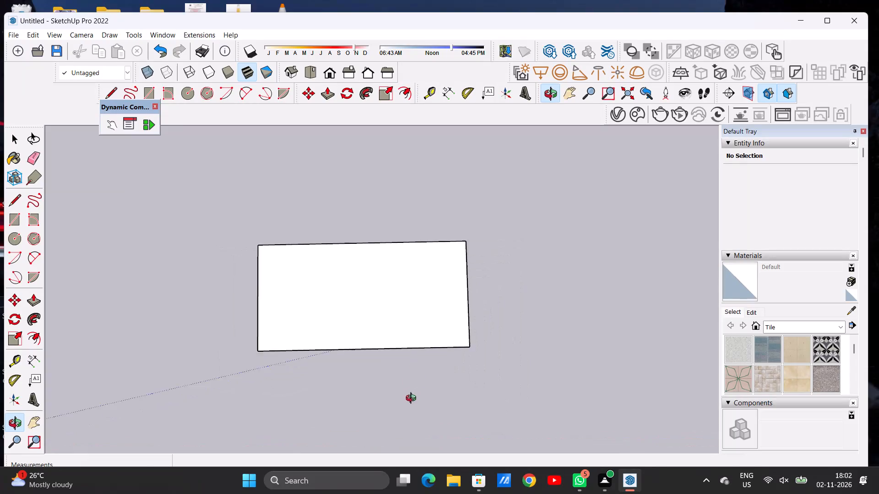
{"action": "scroll", "coordinate": [413, 399], "scroll_direction": "up", "scroll_amount": 3}
{"action": "left_click_drag", "start_coordinate": [400, 391], "coordinate": [418, 261]}
{"action": "left_click_drag", "start_coordinate": [308, 333], "coordinate": [285, 304]}
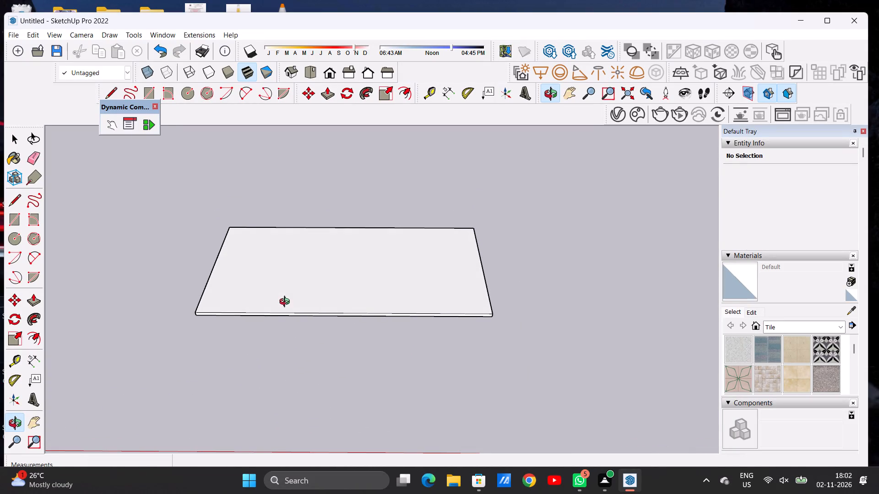
{"action": "scroll", "coordinate": [342, 318], "scroll_direction": "up", "scroll_amount": 9}
{"action": "scroll", "coordinate": [473, 342], "scroll_direction": "down", "scroll_amount": 5}
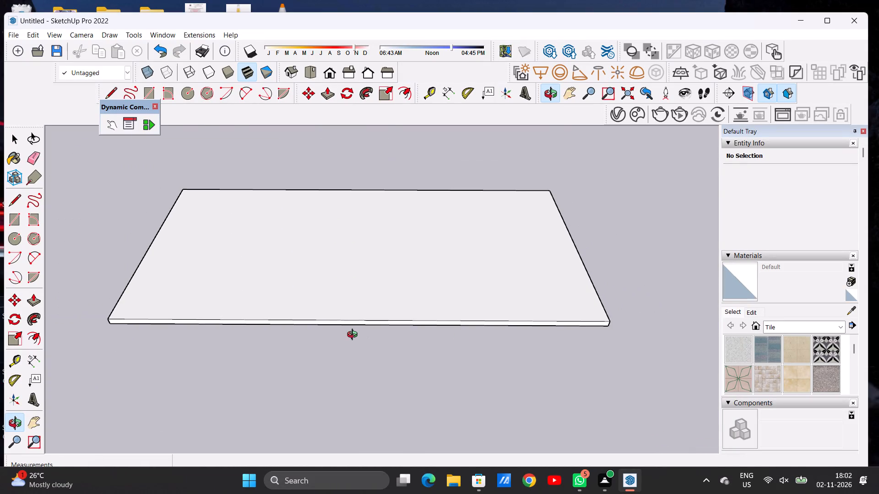
{"action": "scroll", "coordinate": [367, 332], "scroll_direction": "up", "scroll_amount": 4}
{"action": "scroll", "coordinate": [484, 328], "scroll_direction": "down", "scroll_amount": 12}
{"action": "scroll", "coordinate": [286, 334], "scroll_direction": "up", "scroll_amount": 13}
{"action": "scroll", "coordinate": [280, 313], "scroll_direction": "down", "scroll_amount": 1}
{"action": "scroll", "coordinate": [280, 313], "scroll_direction": "up", "scroll_amount": 7}
{"action": "scroll", "coordinate": [280, 313], "scroll_direction": "down", "scroll_amount": 1}
{"action": "scroll", "coordinate": [280, 313], "scroll_direction": "up", "scroll_amount": 2}
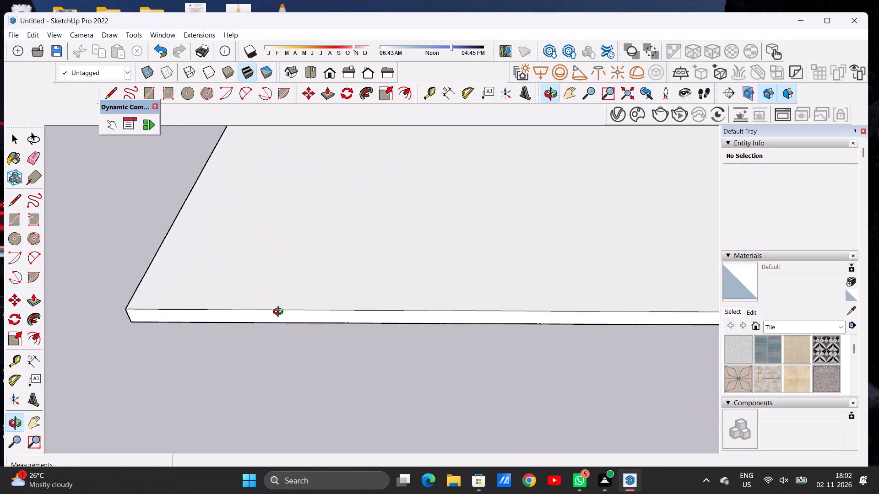
{"action": "scroll", "coordinate": [280, 313], "scroll_direction": "up", "scroll_amount": 2}
{"action": "left_click_drag", "start_coordinate": [278, 350], "coordinate": [282, 272]}
{"action": "scroll", "coordinate": [271, 361], "scroll_direction": "down", "scroll_amount": 4}
{"action": "scroll", "coordinate": [271, 362], "scroll_direction": "up", "scroll_amount": 2}
{"action": "scroll", "coordinate": [271, 362], "scroll_direction": "down", "scroll_amount": 7}
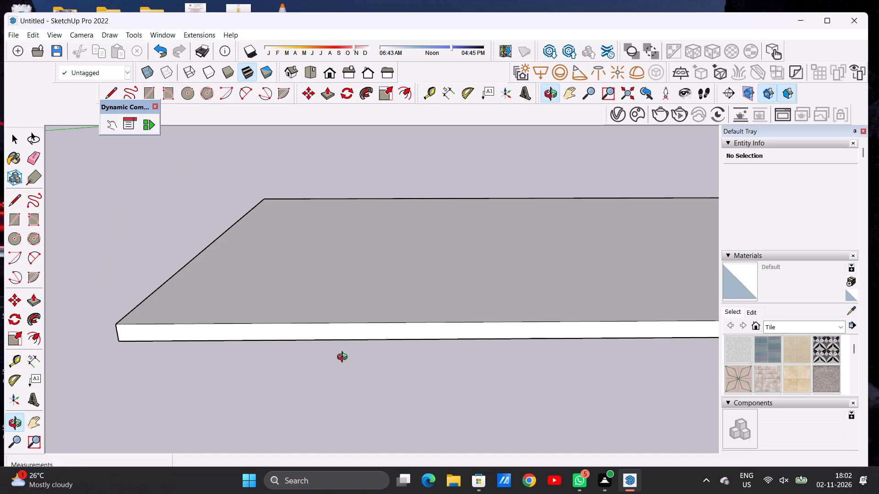
{"action": "scroll", "coordinate": [275, 353], "scroll_direction": "down", "scroll_amount": 16}
{"action": "scroll", "coordinate": [468, 344], "scroll_direction": "down", "scroll_amount": 1}
{"action": "scroll", "coordinate": [468, 344], "scroll_direction": "up", "scroll_amount": 1}
{"action": "scroll", "coordinate": [468, 344], "scroll_direction": "down", "scroll_amount": 1}
{"action": "scroll", "coordinate": [468, 344], "scroll_direction": "up", "scroll_amount": 5}
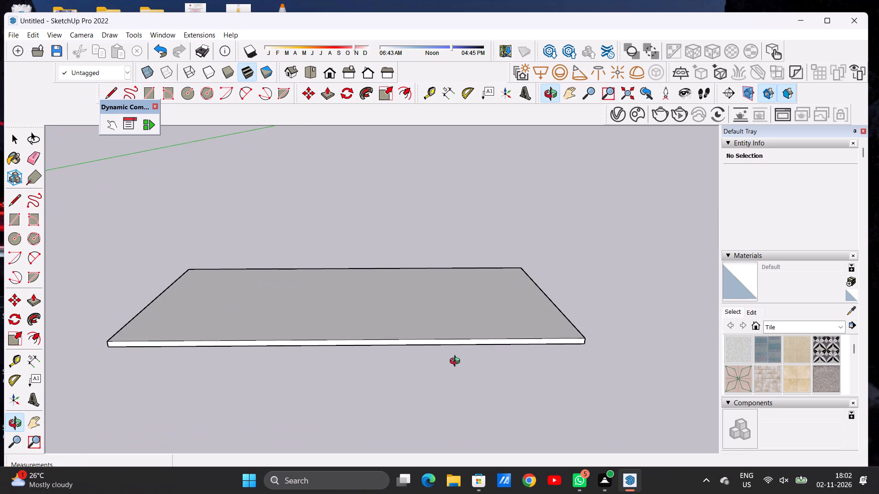
{"action": "left_click_drag", "start_coordinate": [457, 362], "coordinate": [457, 344]}
{"action": "scroll", "coordinate": [452, 334], "scroll_direction": "up", "scroll_amount": 14}
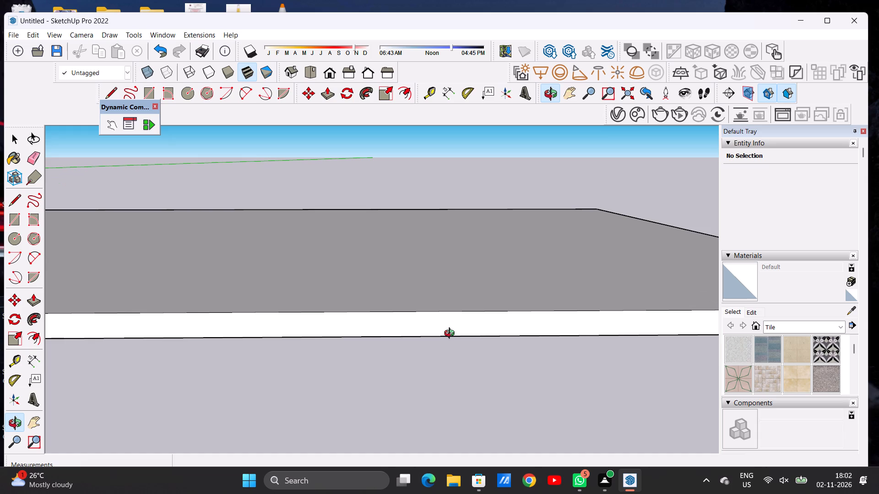
{"action": "right_click_drag", "start_coordinate": [451, 334], "coordinate": [455, 308]}
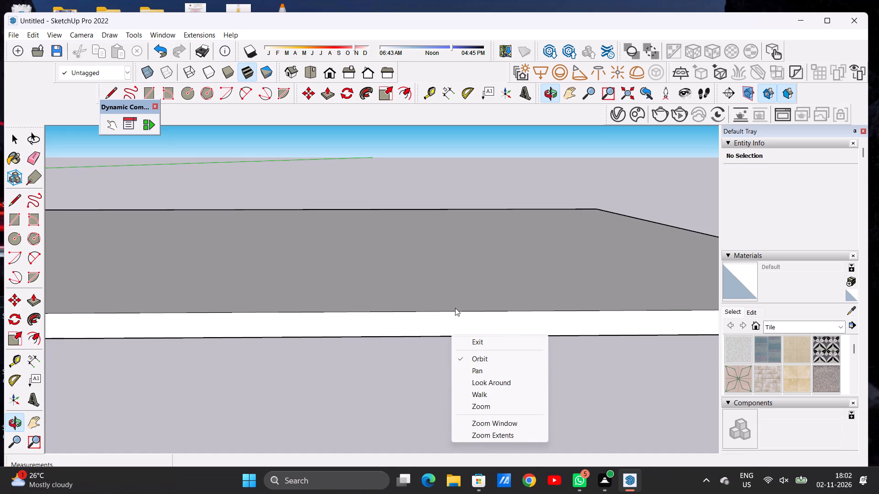
{"action": "left_click", "coordinate": [395, 377]}
{"action": "scroll", "coordinate": [434, 308], "scroll_direction": "down", "scroll_amount": 10}
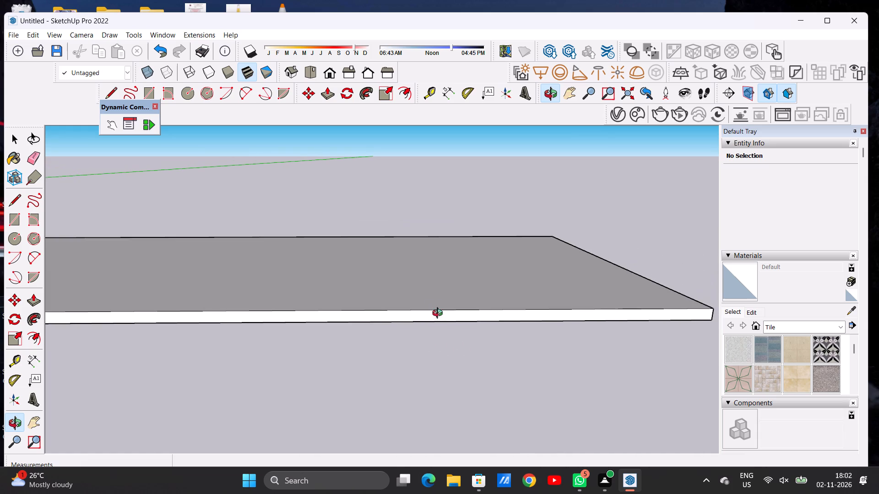
{"action": "left_click_drag", "start_coordinate": [424, 335], "coordinate": [415, 289]}
{"action": "left_click_drag", "start_coordinate": [411, 280], "coordinate": [406, 358]}
{"action": "left_click_drag", "start_coordinate": [433, 290], "coordinate": [451, 369]}
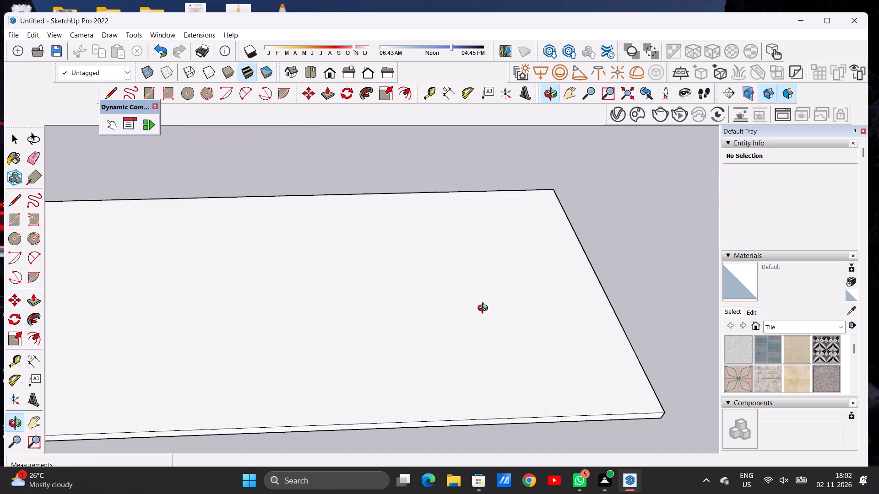
{"action": "scroll", "coordinate": [485, 312], "scroll_direction": "down", "scroll_amount": 12}
{"action": "left_click_drag", "start_coordinate": [380, 374], "coordinate": [347, 316]}
{"action": "scroll", "coordinate": [331, 344], "scroll_direction": "up", "scroll_amount": 13}
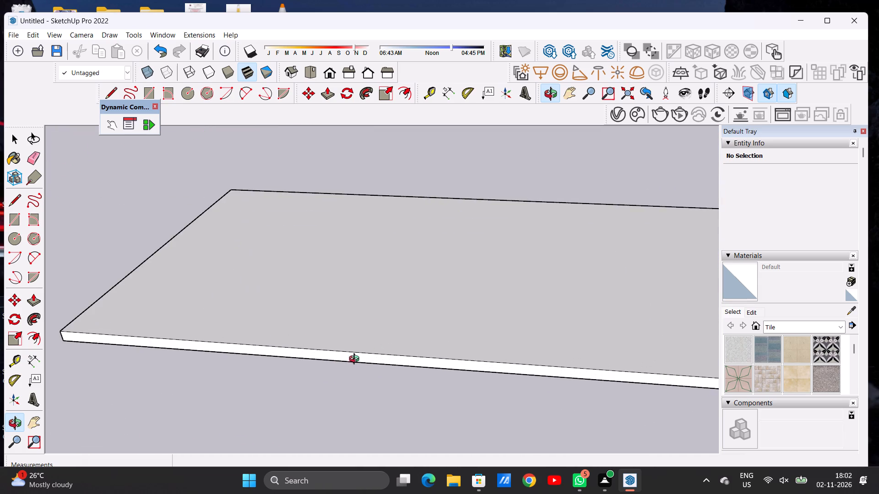
{"action": "left_click_drag", "start_coordinate": [353, 372], "coordinate": [386, 375]}
{"action": "left_click_drag", "start_coordinate": [362, 313], "coordinate": [326, 376]}
{"action": "scroll", "coordinate": [378, 319], "scroll_direction": "down", "scroll_amount": 5}
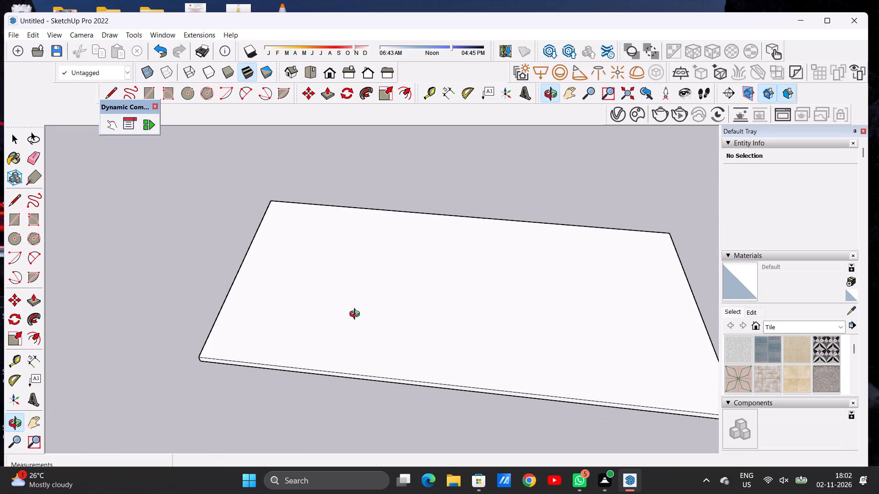
{"action": "scroll", "coordinate": [357, 315], "scroll_direction": "down", "scroll_amount": 10}
{"action": "left_click_drag", "start_coordinate": [363, 363], "coordinate": [407, 309]}
{"action": "left_click_drag", "start_coordinate": [398, 297], "coordinate": [370, 269]}
{"action": "scroll", "coordinate": [369, 346], "scroll_direction": "up", "scroll_amount": 7}
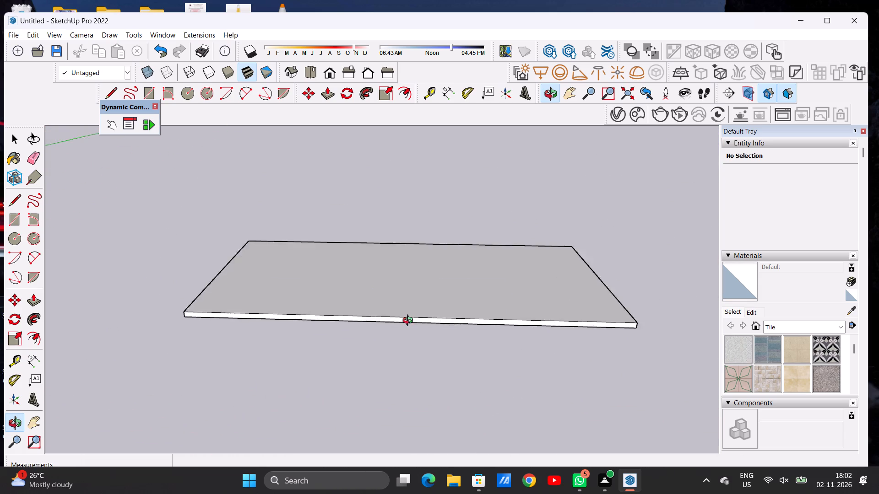
{"action": "scroll", "coordinate": [410, 322], "scroll_direction": "up", "scroll_amount": 11}
{"action": "left_click_drag", "start_coordinate": [410, 322], "coordinate": [405, 344]}
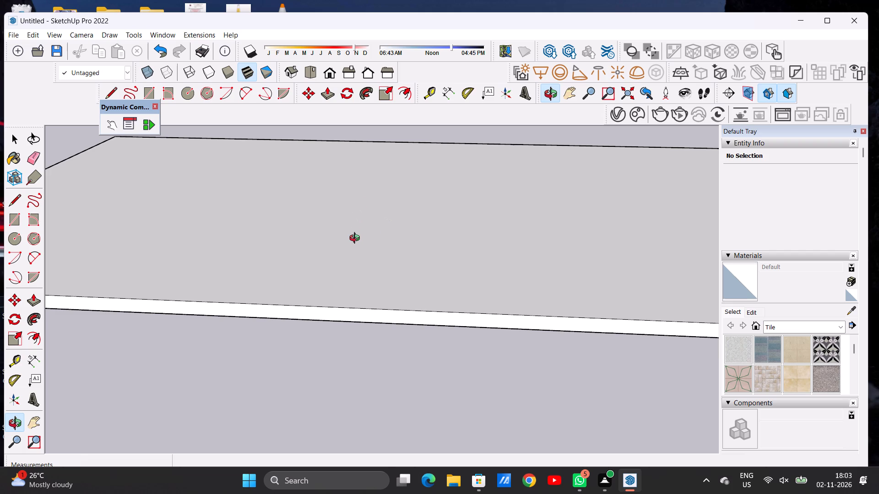
Offset the outline of the slab's top face inward by about 2' to form a border all round.
{"action": "scroll", "coordinate": [288, 331], "scroll_direction": "down", "scroll_amount": 8}
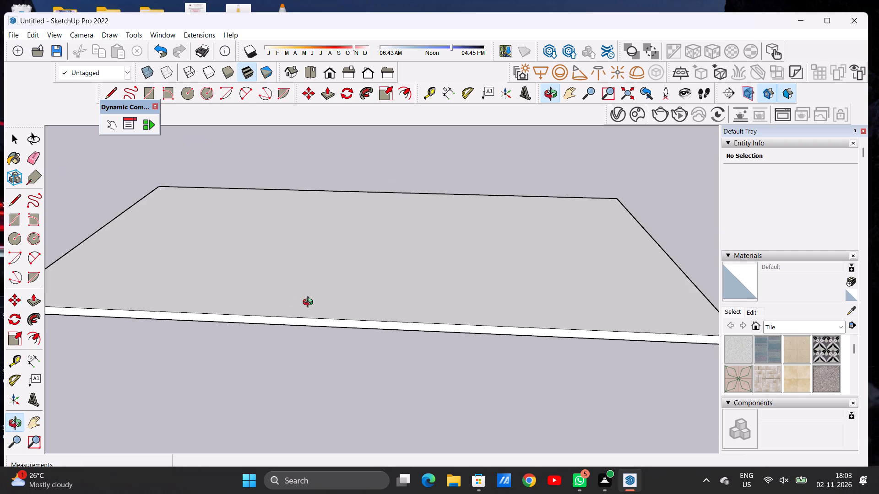
{"action": "scroll", "coordinate": [310, 303], "scroll_direction": "down", "scroll_amount": 4}
{"action": "left_click_drag", "start_coordinate": [375, 293], "coordinate": [392, 349]}
{"action": "left_click_drag", "start_coordinate": [382, 296], "coordinate": [373, 313]}
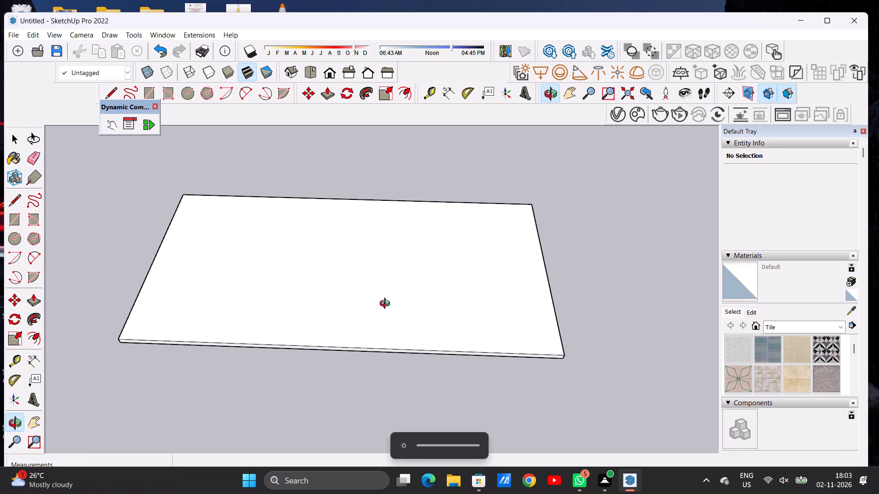
{"action": "left_click_drag", "start_coordinate": [401, 285], "coordinate": [402, 370]}
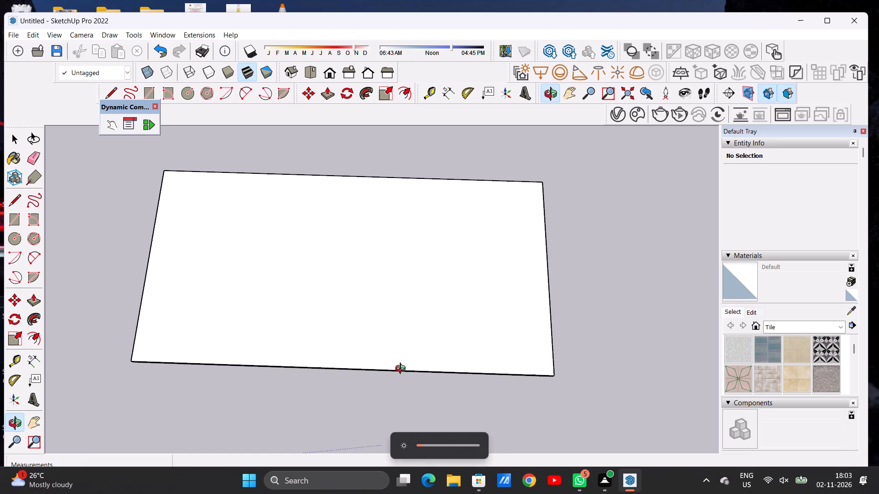
{"action": "left_click_drag", "start_coordinate": [401, 267], "coordinate": [405, 309]}
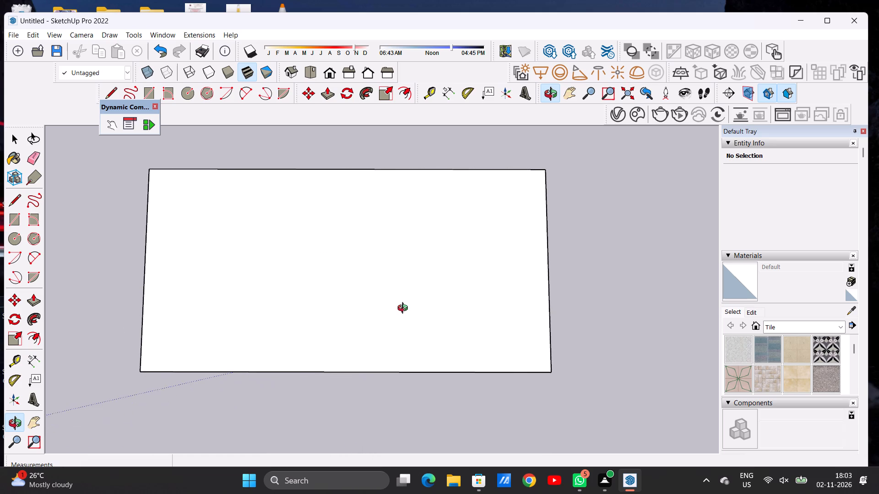
{"action": "left_click_drag", "start_coordinate": [405, 309], "coordinate": [405, 310]}
{"action": "left_click", "coordinate": [406, 308]}
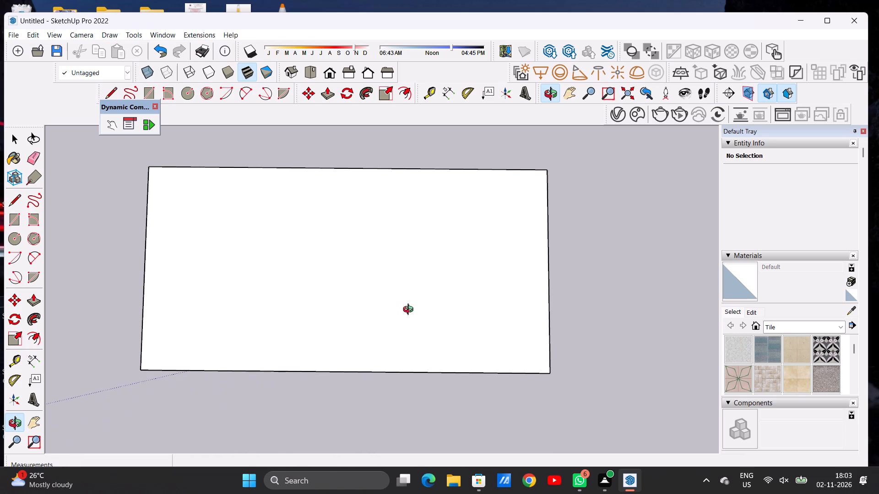
{"action": "key", "text": "space"}
{"action": "type", "text": "OF"}
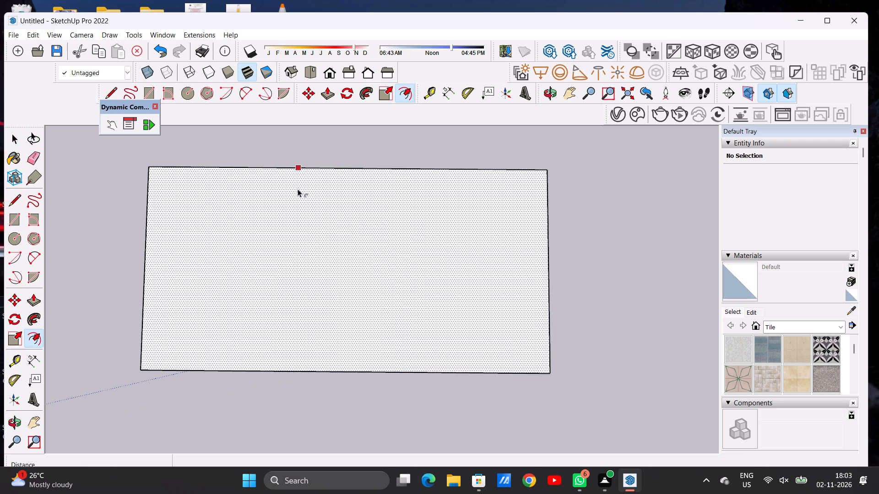
{"action": "left_click", "coordinate": [298, 188]}
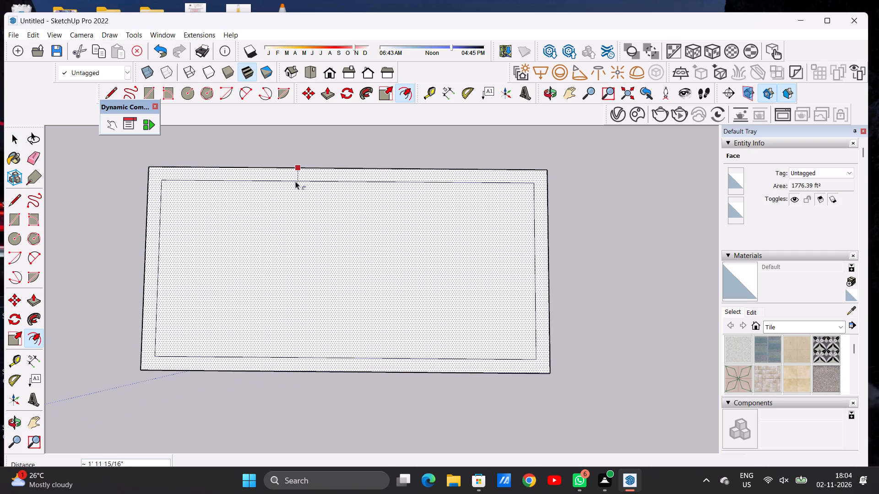
{"action": "left_click", "coordinate": [295, 181]}
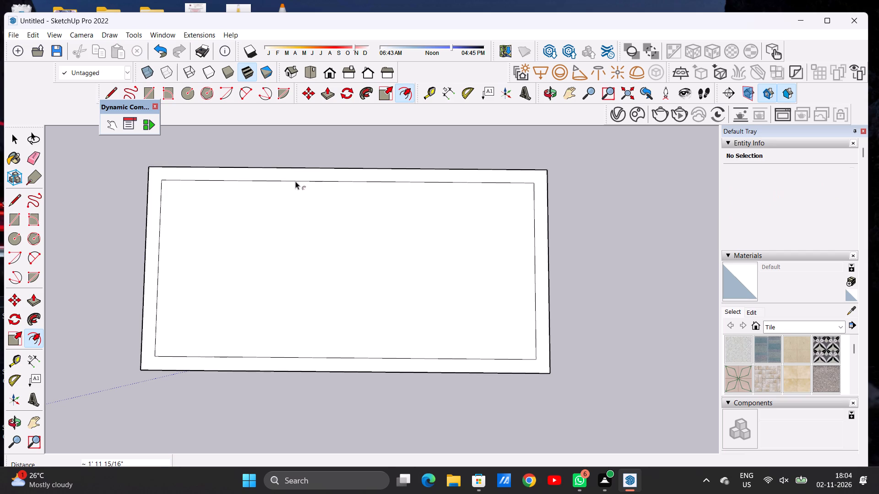
{"action": "key", "text": "space"}
Extend the inner rectangle's front edge to both short sides of the slab with lines about 2' long.
{"action": "scroll", "coordinate": [418, 291], "scroll_direction": "down", "scroll_amount": 4}
{"action": "scroll", "coordinate": [535, 350], "scroll_direction": "up", "scroll_amount": 5}
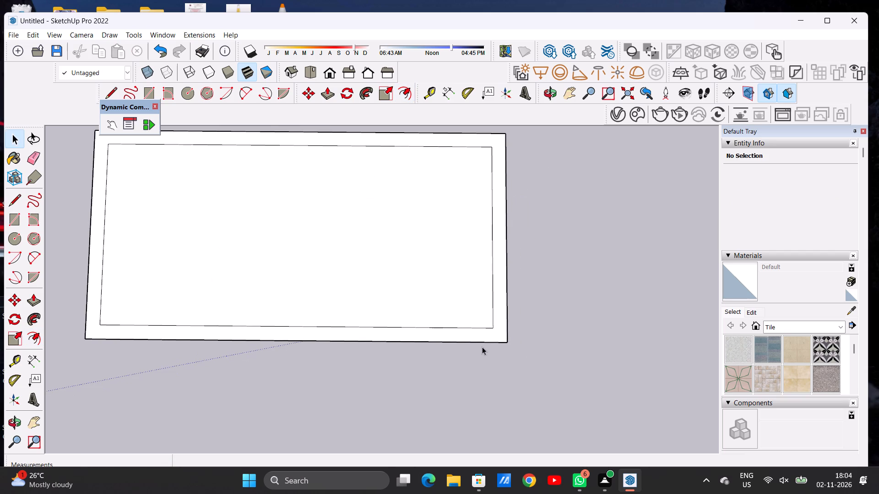
{"action": "key", "text": "l"}
{"action": "scroll", "coordinate": [483, 334], "scroll_direction": "down", "scroll_amount": 1}
{"action": "scroll", "coordinate": [483, 334], "scroll_direction": "up", "scroll_amount": 5}
{"action": "left_click", "coordinate": [494, 325]}
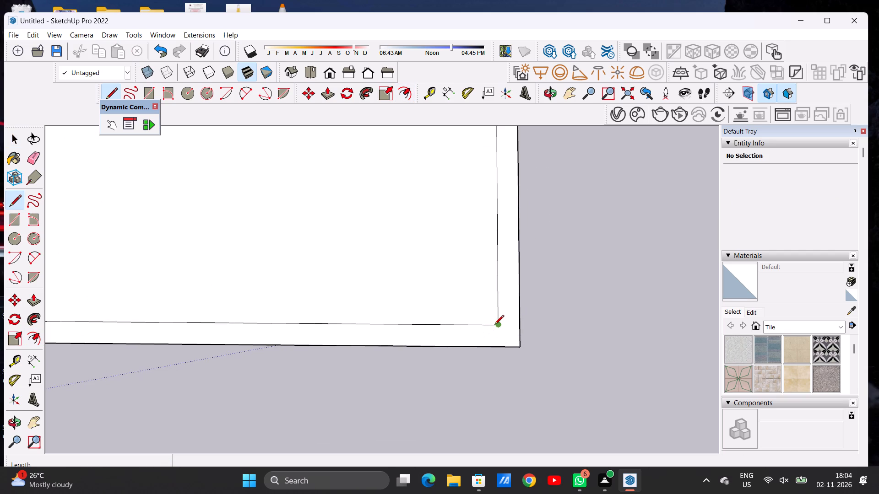
{"action": "left_click", "coordinate": [518, 324]}
{"action": "scroll", "coordinate": [518, 324], "scroll_direction": "down", "scroll_amount": 12}
{"action": "scroll", "coordinate": [358, 326], "scroll_direction": "up", "scroll_amount": 7}
{"action": "scroll", "coordinate": [346, 324], "scroll_direction": "down", "scroll_amount": 2}
{"action": "scroll", "coordinate": [249, 302], "scroll_direction": "up", "scroll_amount": 6}
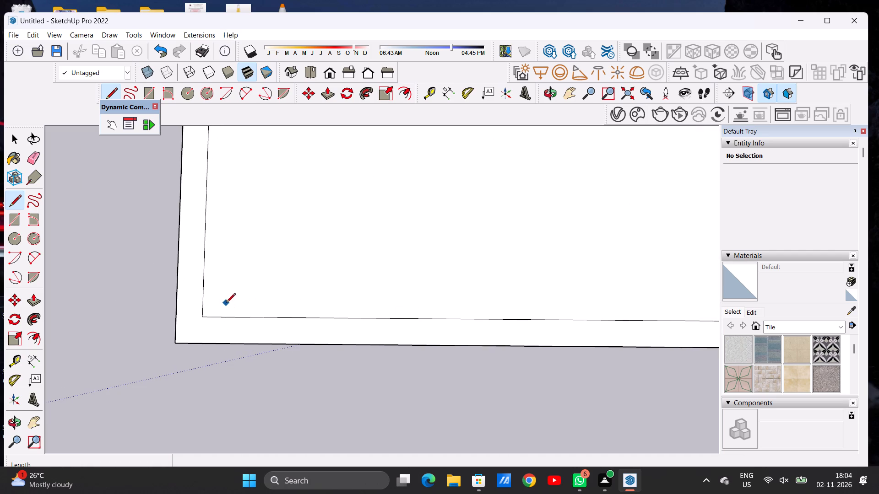
{"action": "left_click", "coordinate": [201, 317]}
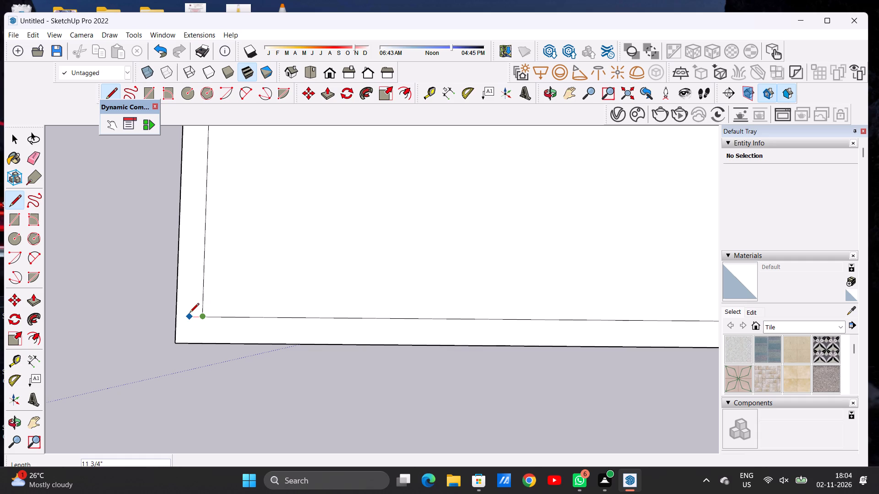
{"action": "left_click", "coordinate": [179, 312]}
Draw a lengthwise line about 55' 3" long across the inner rectangle, joining the midpoints of its two short edges.
{"action": "scroll", "coordinate": [166, 344], "scroll_direction": "down", "scroll_amount": 9}
{"action": "scroll", "coordinate": [248, 321], "scroll_direction": "up", "scroll_amount": 1}
{"action": "scroll", "coordinate": [256, 318], "scroll_direction": "down", "scroll_amount": 8}
{"action": "scroll", "coordinate": [298, 272], "scroll_direction": "up", "scroll_amount": 7}
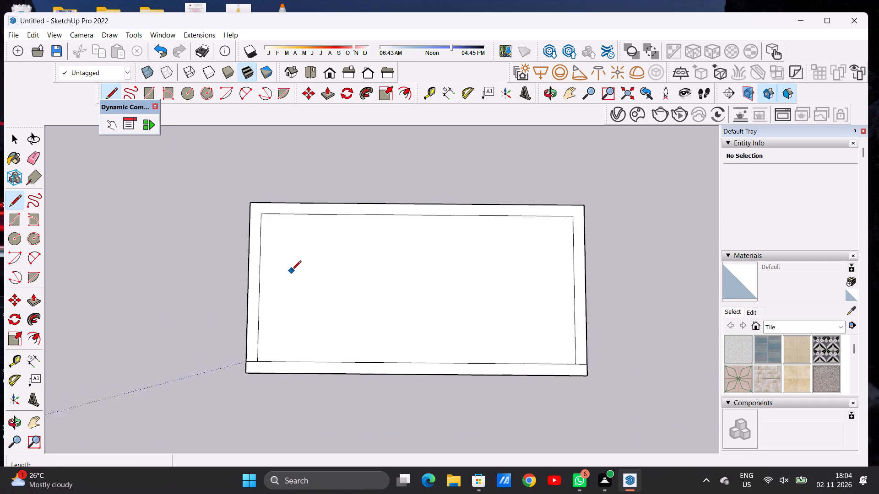
{"action": "scroll", "coordinate": [225, 280], "scroll_direction": "down", "scroll_amount": 6}
{"action": "scroll", "coordinate": [312, 292], "scroll_direction": "up", "scroll_amount": 7}
{"action": "scroll", "coordinate": [175, 283], "scroll_direction": "up", "scroll_amount": 2}
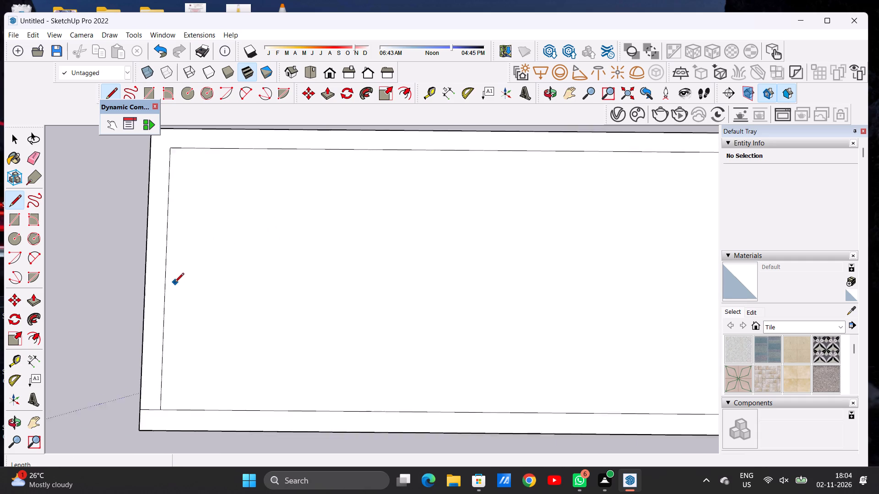
{"action": "scroll", "coordinate": [174, 283], "scroll_direction": "up", "scroll_amount": 3}
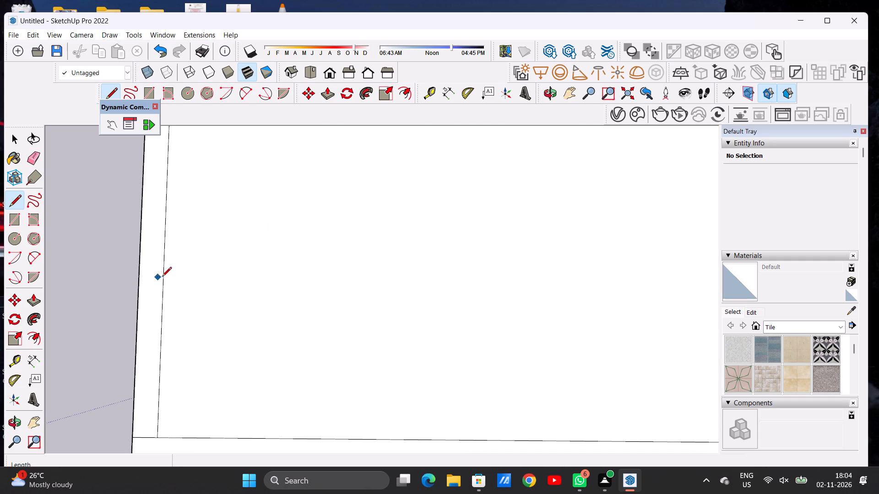
{"action": "left_click", "coordinate": [163, 277]}
{"action": "scroll", "coordinate": [188, 286], "scroll_direction": "down", "scroll_amount": 11}
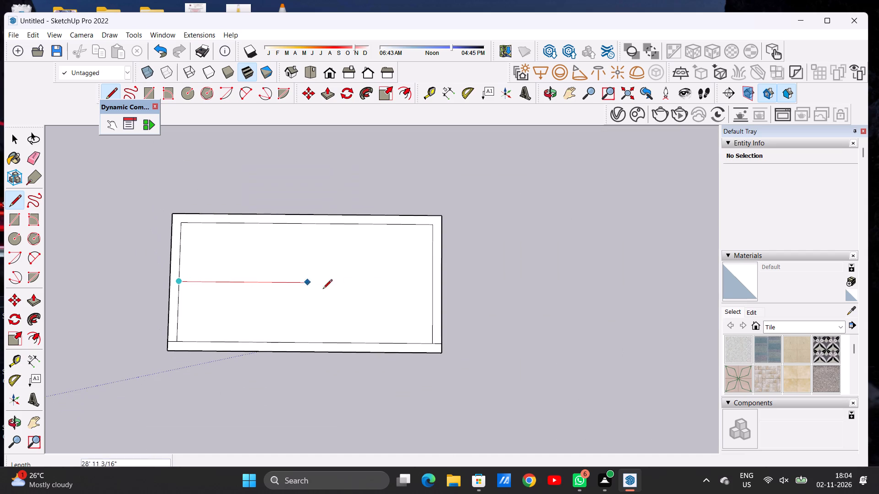
{"action": "scroll", "coordinate": [421, 285], "scroll_direction": "up", "scroll_amount": 8}
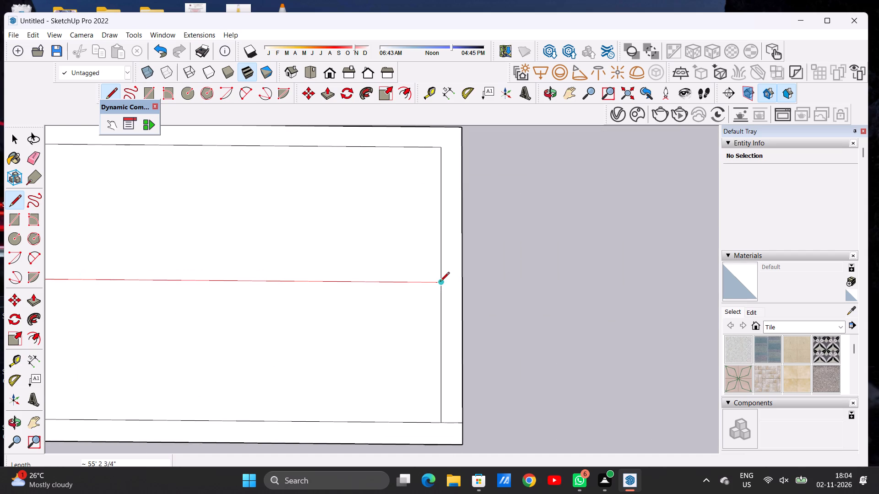
{"action": "left_click", "coordinate": [440, 282]}
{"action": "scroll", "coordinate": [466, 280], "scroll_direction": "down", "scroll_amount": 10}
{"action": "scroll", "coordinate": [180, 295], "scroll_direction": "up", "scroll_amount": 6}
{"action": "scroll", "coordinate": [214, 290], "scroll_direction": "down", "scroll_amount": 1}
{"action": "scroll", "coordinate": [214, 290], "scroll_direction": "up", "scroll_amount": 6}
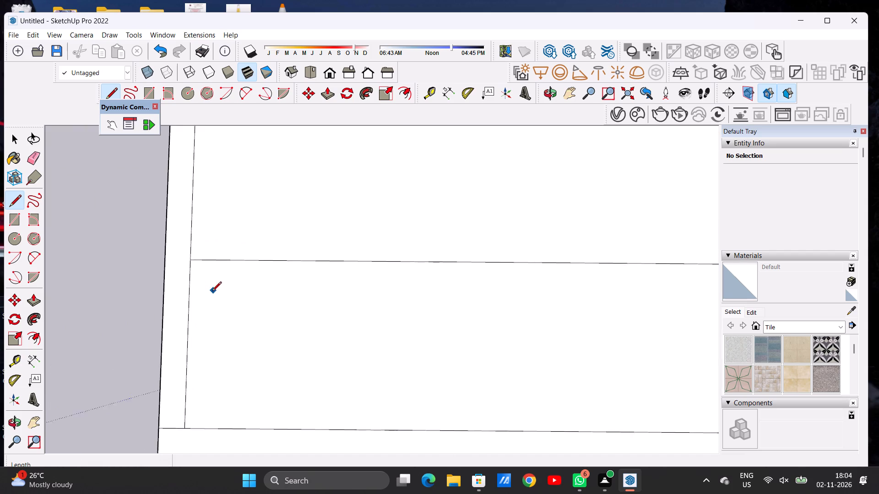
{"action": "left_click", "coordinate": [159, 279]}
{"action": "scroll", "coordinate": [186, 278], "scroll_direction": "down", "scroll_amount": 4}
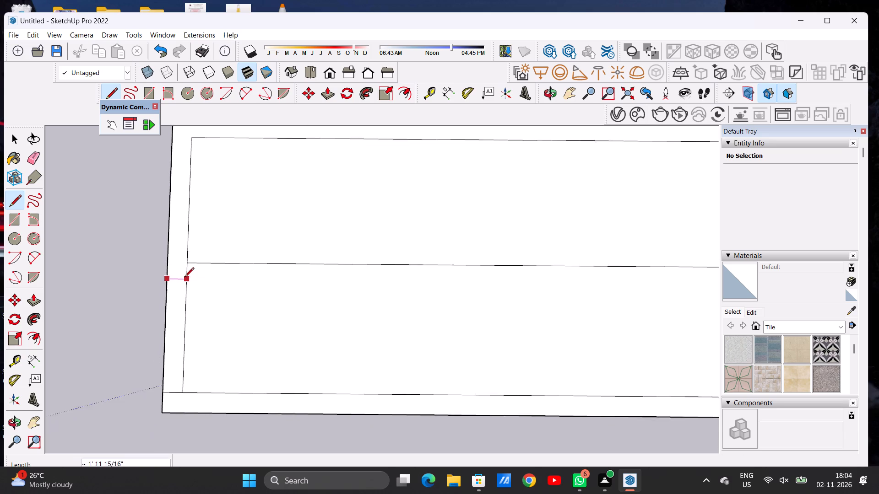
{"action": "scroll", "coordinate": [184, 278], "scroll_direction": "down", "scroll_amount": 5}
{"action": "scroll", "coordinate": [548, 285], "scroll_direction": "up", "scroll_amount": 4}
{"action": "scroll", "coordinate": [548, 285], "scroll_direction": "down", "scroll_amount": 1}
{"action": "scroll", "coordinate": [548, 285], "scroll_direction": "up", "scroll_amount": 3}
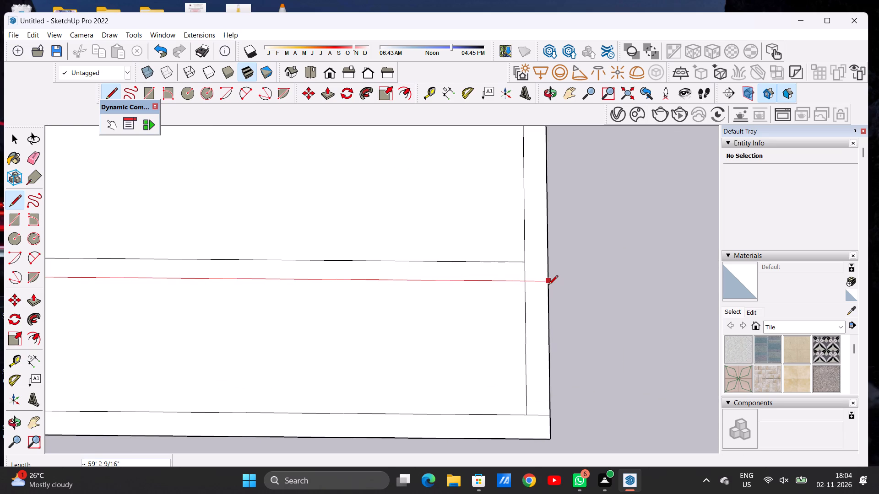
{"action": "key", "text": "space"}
Draw a lengthwise line about 59' 3" long between the slab's short outer edges, parallel to and slightly in front of the existing middle line.
{"action": "type", "text": "L"}
{"action": "scroll", "coordinate": [545, 280], "scroll_direction": "down", "scroll_amount": 5}
{"action": "scroll", "coordinate": [546, 280], "scroll_direction": "up", "scroll_amount": 1}
{"action": "scroll", "coordinate": [546, 280], "scroll_direction": "down", "scroll_amount": 6}
{"action": "scroll", "coordinate": [253, 268], "scroll_direction": "up", "scroll_amount": 4}
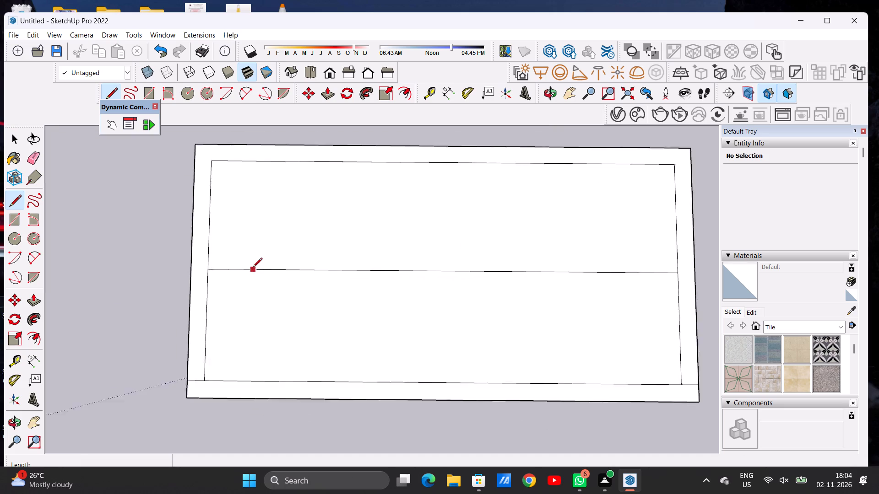
{"action": "scroll", "coordinate": [253, 268], "scroll_direction": "up", "scroll_amount": 2}
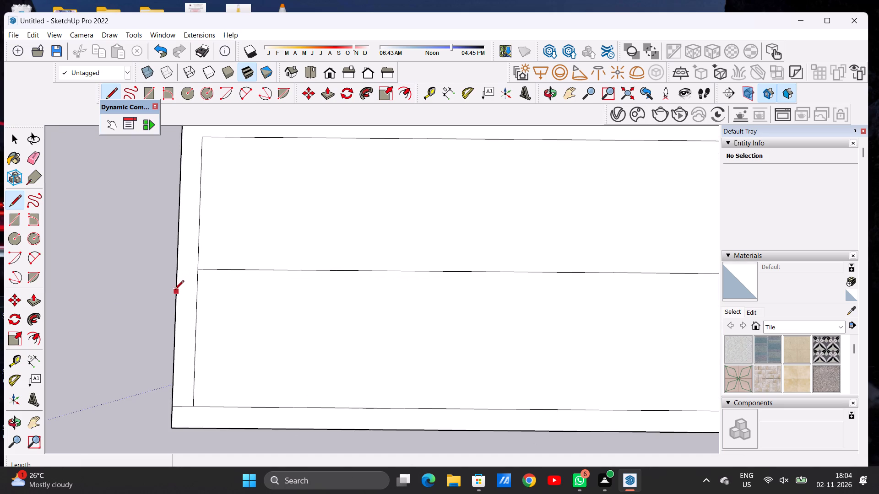
{"action": "left_click", "coordinate": [174, 288]}
{"action": "scroll", "coordinate": [190, 293], "scroll_direction": "down", "scroll_amount": 6}
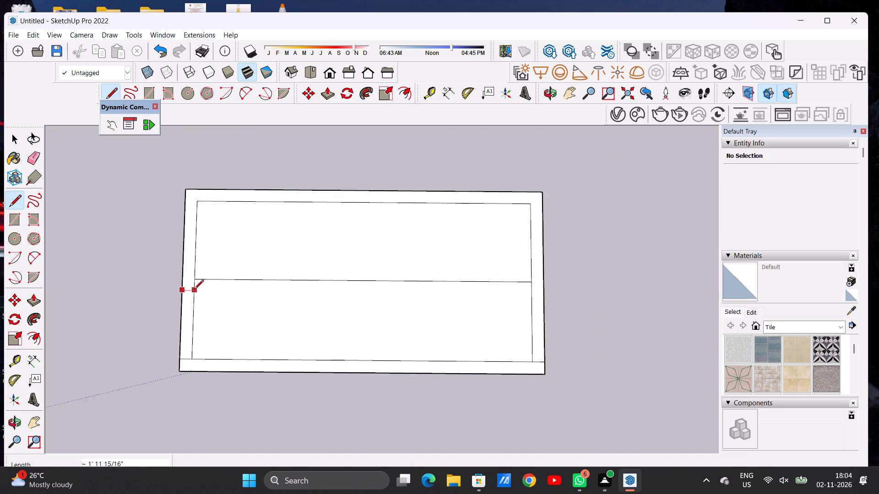
{"action": "scroll", "coordinate": [194, 290], "scroll_direction": "down", "scroll_amount": 3}
{"action": "scroll", "coordinate": [454, 300], "scroll_direction": "up", "scroll_amount": 6}
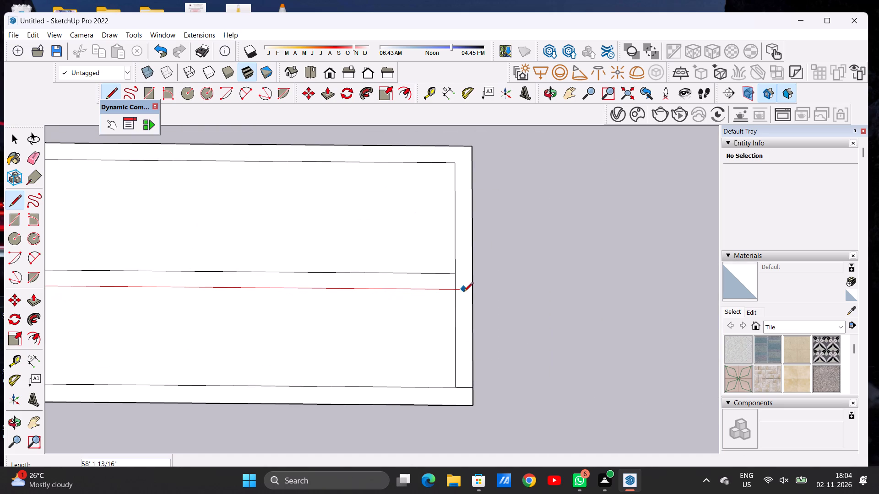
{"action": "scroll", "coordinate": [464, 292], "scroll_direction": "up", "scroll_amount": 8}
{"action": "left_click", "coordinate": [481, 288]}
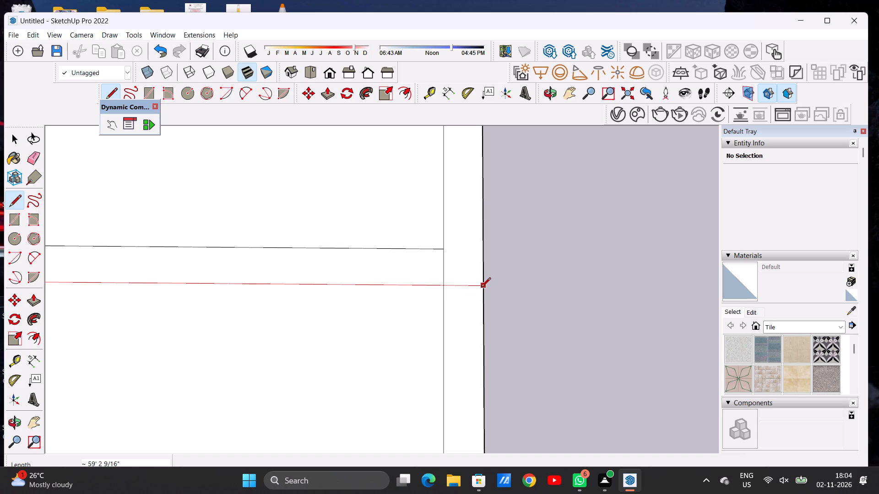
{"action": "key", "text": "space"}
Examine the divided top face of the slab from overhead and oblique angles.
{"action": "scroll", "coordinate": [472, 299], "scroll_direction": "down", "scroll_amount": 18}
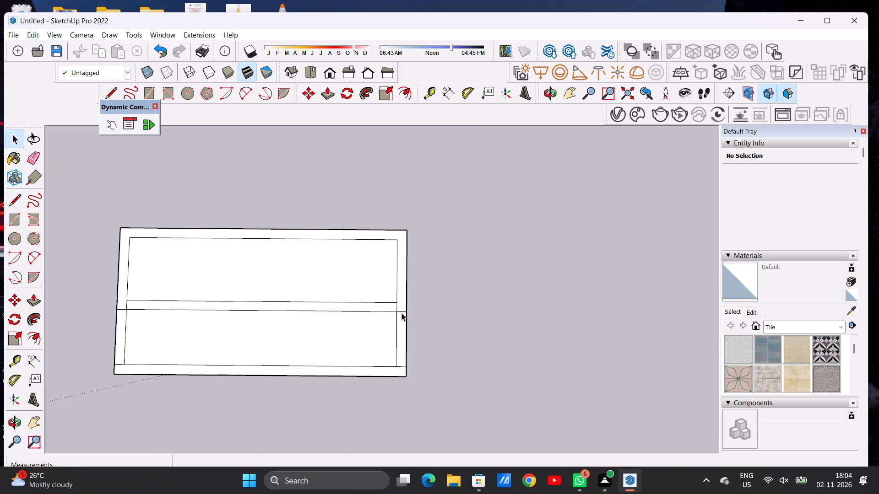
{"action": "scroll", "coordinate": [404, 316], "scroll_direction": "down", "scroll_amount": 5}
{"action": "scroll", "coordinate": [267, 292], "scroll_direction": "up", "scroll_amount": 5}
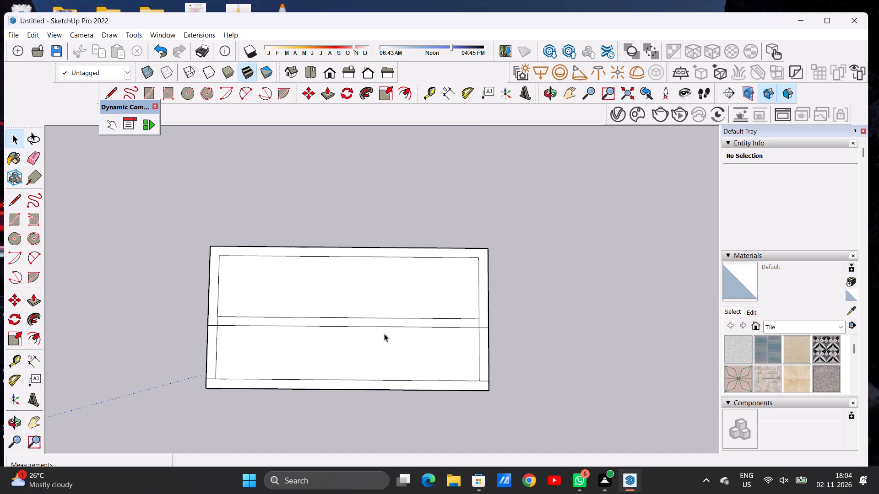
{"action": "left_click", "coordinate": [543, 94]}
{"action": "left_click_drag", "start_coordinate": [439, 364], "coordinate": [444, 297]}
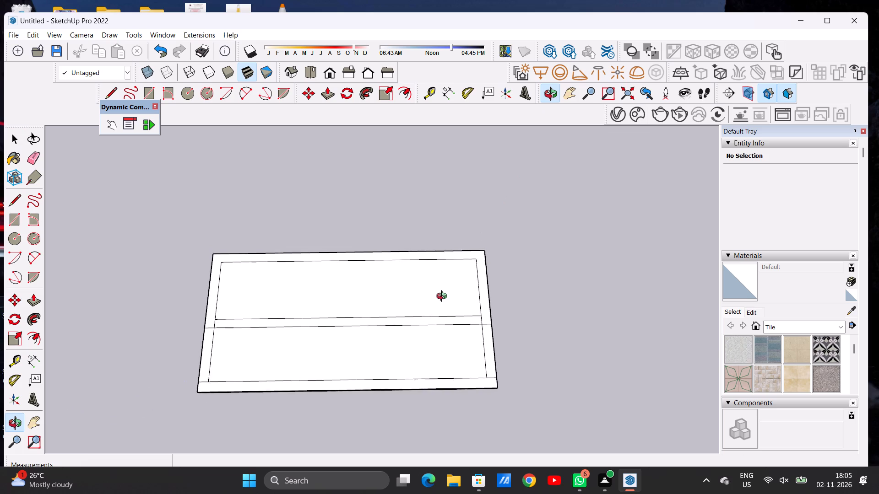
{"action": "left_click_drag", "start_coordinate": [444, 297], "coordinate": [450, 257]}
{"action": "scroll", "coordinate": [499, 308], "scroll_direction": "down", "scroll_amount": 1}
{"action": "scroll", "coordinate": [499, 308], "scroll_direction": "up", "scroll_amount": 1}
{"action": "scroll", "coordinate": [499, 308], "scroll_direction": "down", "scroll_amount": 4}
{"action": "left_click_drag", "start_coordinate": [330, 371], "coordinate": [315, 353]}
{"action": "left_click_drag", "start_coordinate": [323, 350], "coordinate": [343, 349]}
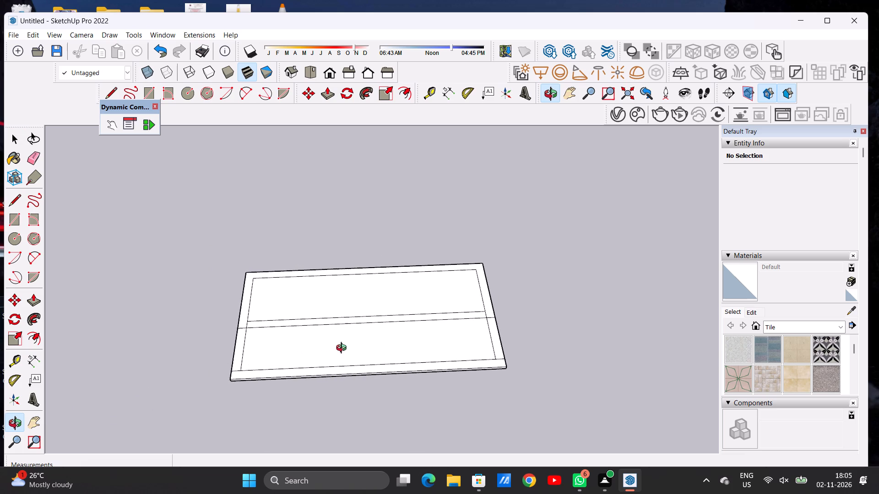
{"action": "left_click_drag", "start_coordinate": [343, 349], "coordinate": [327, 333]}
{"action": "scroll", "coordinate": [547, 324], "scroll_direction": "down", "scroll_amount": 6}
{"action": "scroll", "coordinate": [416, 325], "scroll_direction": "up", "scroll_amount": 7}
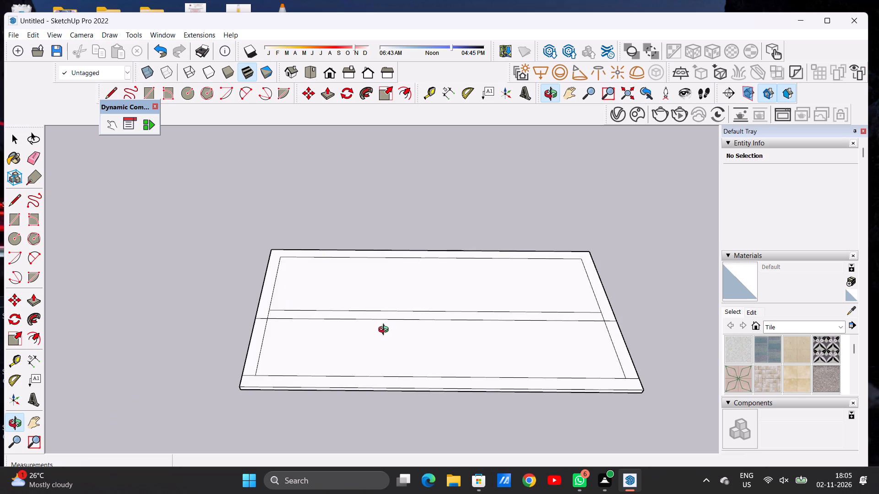
{"action": "left_click_drag", "start_coordinate": [385, 331], "coordinate": [379, 327]}
{"action": "left_click_drag", "start_coordinate": [372, 320], "coordinate": [374, 332]}
{"action": "left_click_drag", "start_coordinate": [374, 333], "coordinate": [378, 318]}
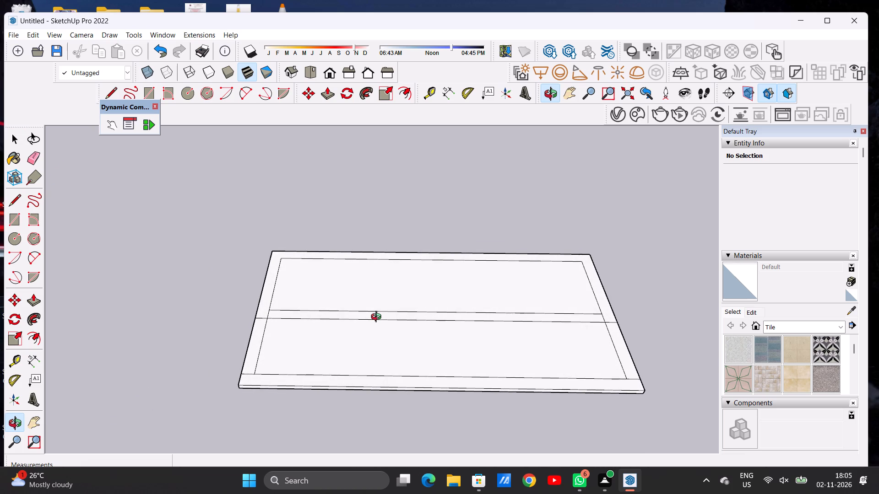
Push/Pull the U-shaped border behind the new lengthwise line up 10' to form the rear and side walls.
{"action": "key", "text": "space"}
{"action": "type", "text": "P"}
{"action": "scroll", "coordinate": [623, 306], "scroll_direction": "up", "scroll_amount": 5}
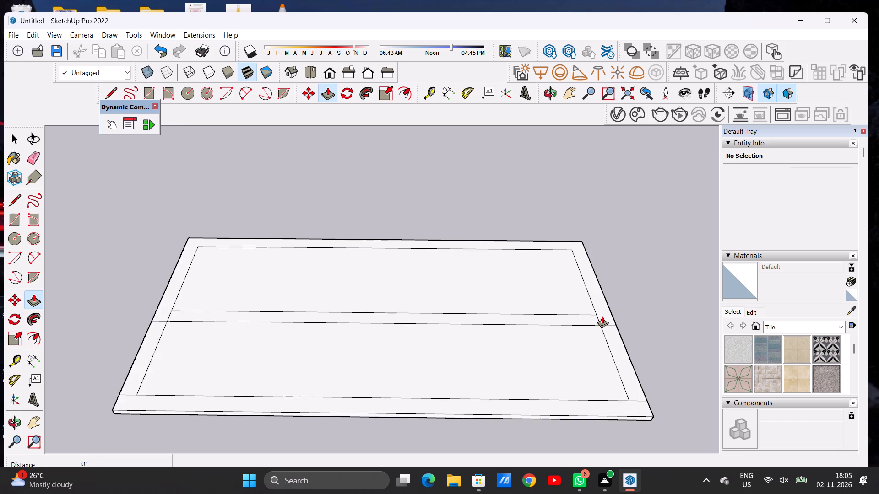
{"action": "left_click", "coordinate": [602, 316]}
{"action": "scroll", "coordinate": [598, 257], "scroll_direction": "down", "scroll_amount": 10}
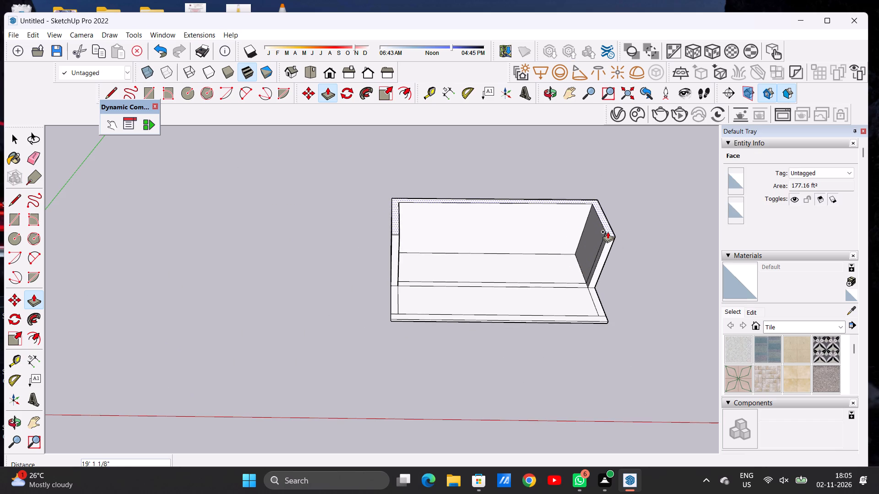
{"action": "type", "text": "10'"}
{"action": "key", "text": "Return"}
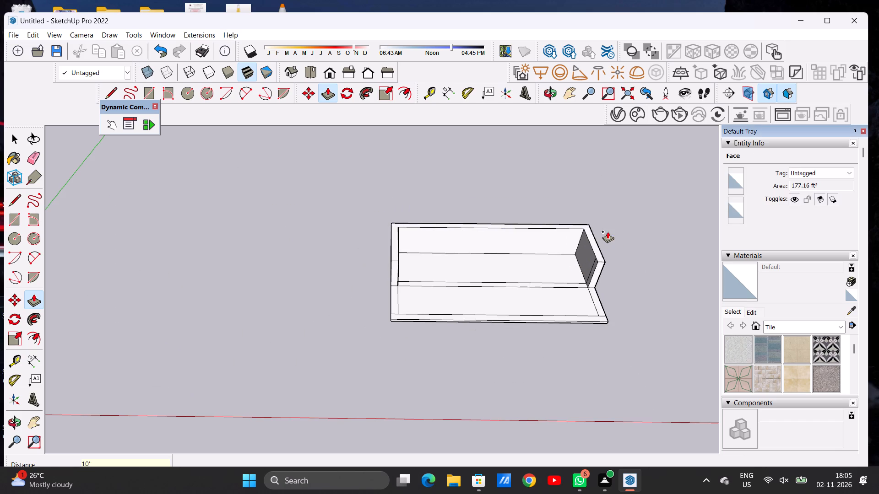
{"action": "key", "text": "space"}
Examine the raised rear and side walls and the open floor between them from lower and oblique angles.
{"action": "left_click", "coordinate": [550, 92]}
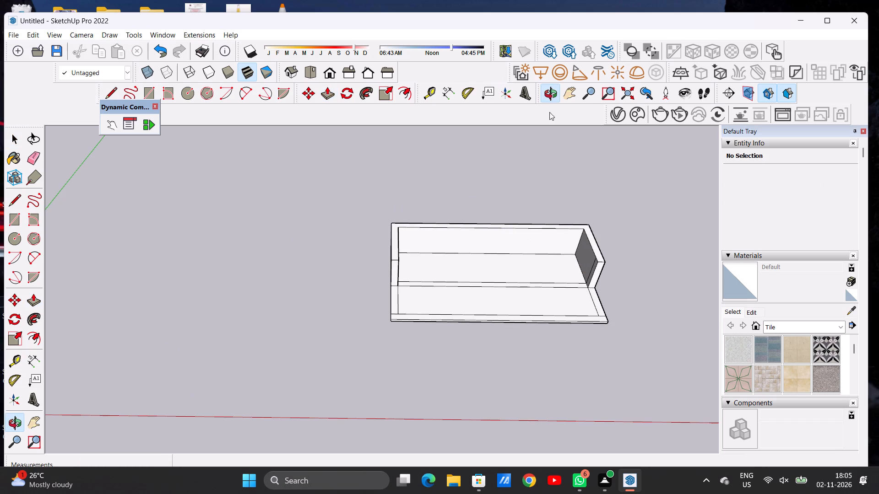
{"action": "left_click_drag", "start_coordinate": [530, 285], "coordinate": [530, 235]}
{"action": "scroll", "coordinate": [262, 287], "scroll_direction": "down", "scroll_amount": 9}
{"action": "scroll", "coordinate": [331, 284], "scroll_direction": "up", "scroll_amount": 10}
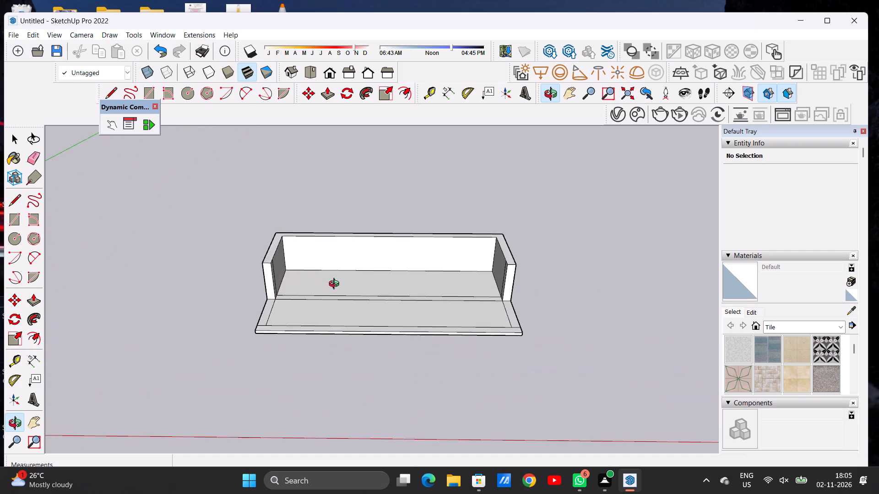
{"action": "scroll", "coordinate": [336, 285], "scroll_direction": "up", "scroll_amount": 4}
{"action": "scroll", "coordinate": [336, 285], "scroll_direction": "down", "scroll_amount": 1}
{"action": "left_click_drag", "start_coordinate": [346, 303], "coordinate": [346, 273]}
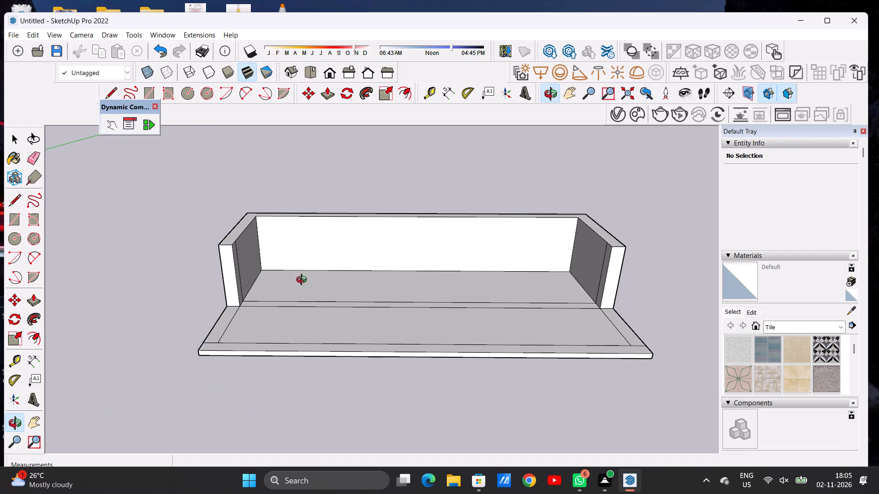
{"action": "scroll", "coordinate": [278, 311], "scroll_direction": "down", "scroll_amount": 3}
{"action": "scroll", "coordinate": [504, 319], "scroll_direction": "up", "scroll_amount": 5}
{"action": "left_click_drag", "start_coordinate": [485, 290], "coordinate": [489, 321]}
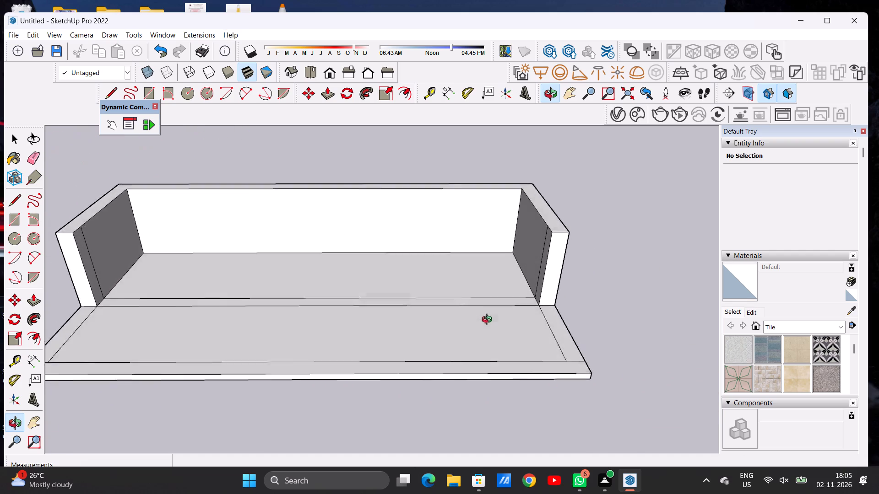
{"action": "left_click_drag", "start_coordinate": [489, 321], "coordinate": [488, 335]}
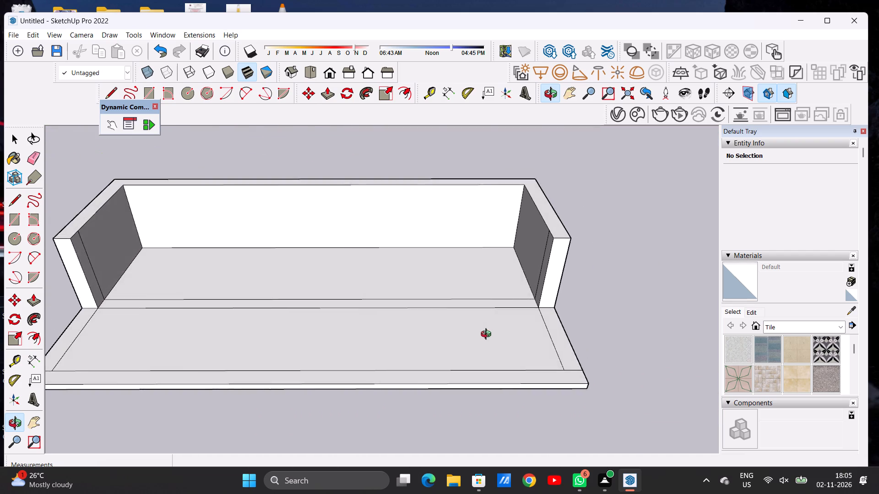
{"action": "left_click_drag", "start_coordinate": [488, 335], "coordinate": [480, 346]}
{"action": "scroll", "coordinate": [531, 311], "scroll_direction": "down", "scroll_amount": 8}
{"action": "scroll", "coordinate": [526, 317], "scroll_direction": "up", "scroll_amount": 6}
{"action": "scroll", "coordinate": [527, 312], "scroll_direction": "down", "scroll_amount": 1}
{"action": "scroll", "coordinate": [527, 312], "scroll_direction": "up", "scroll_amount": 1}
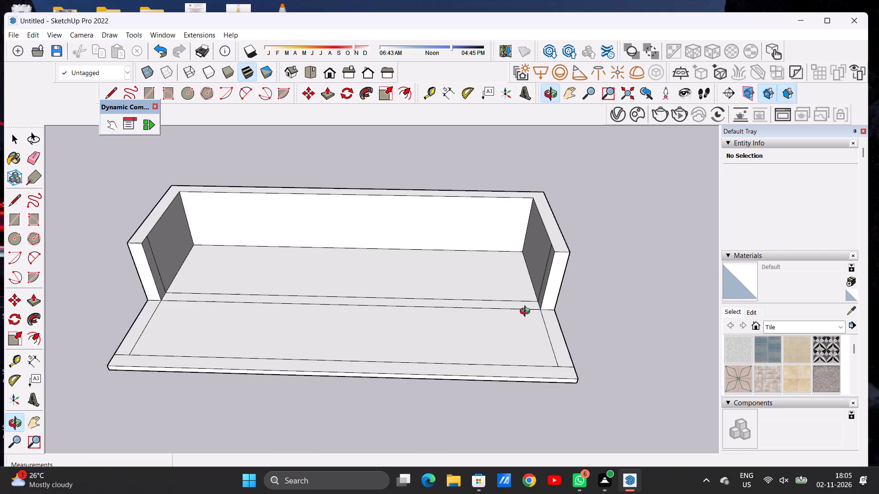
{"action": "scroll", "coordinate": [527, 312], "scroll_direction": "up", "scroll_amount": 1}
Push/Pull the narrow strip between the two lengthwise lines up 10', level with the side walls' tops, to form the front wall.
{"action": "key", "text": "space"}
{"action": "type", "text": "P"}
{"action": "scroll", "coordinate": [532, 302], "scroll_direction": "up", "scroll_amount": 1}
{"action": "scroll", "coordinate": [532, 302], "scroll_direction": "down", "scroll_amount": 1}
{"action": "scroll", "coordinate": [532, 302], "scroll_direction": "up", "scroll_amount": 5}
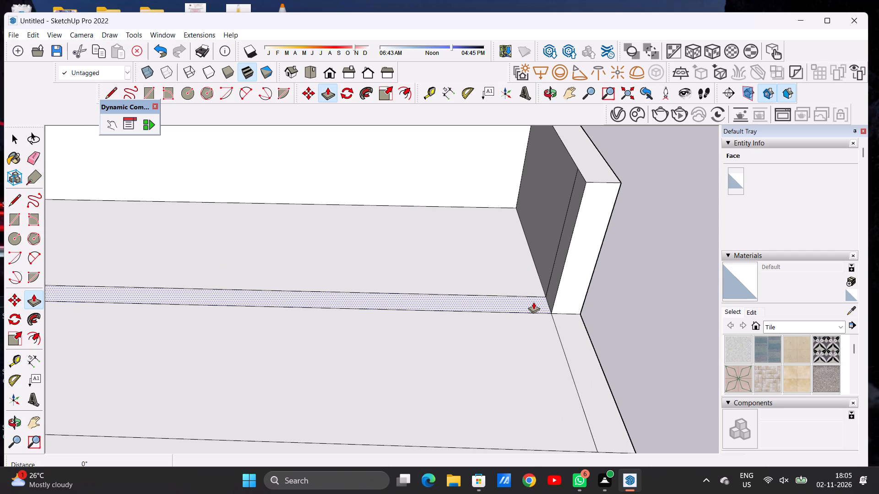
{"action": "left_click", "coordinate": [533, 302]}
{"action": "left_click", "coordinate": [589, 182]}
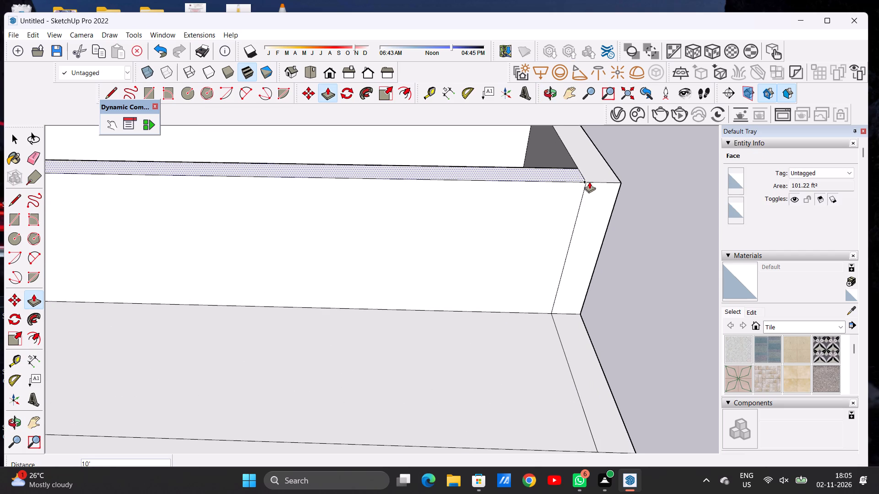
{"action": "key", "text": "space"}
Examine the walled enclosure and the projecting front slab from low front and raised oblique angles.
{"action": "left_click", "coordinate": [547, 92]}
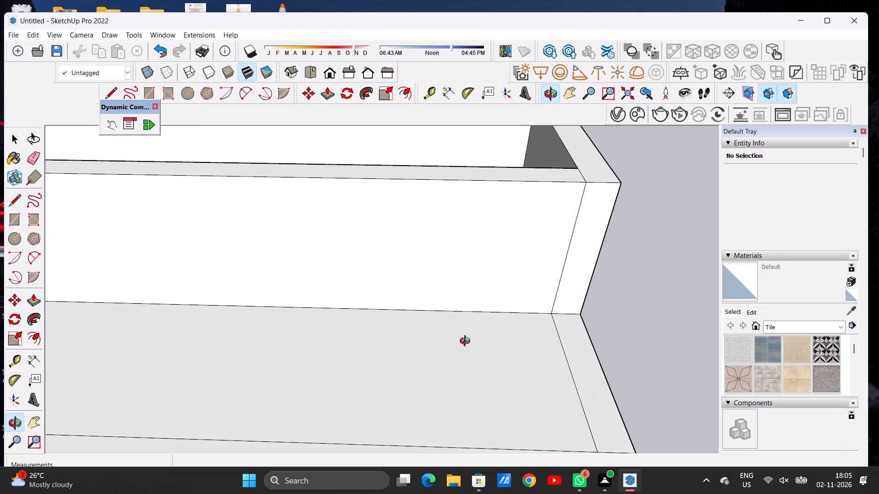
{"action": "scroll", "coordinate": [425, 440], "scroll_direction": "down", "scroll_amount": 4}
{"action": "scroll", "coordinate": [425, 436], "scroll_direction": "up", "scroll_amount": 1}
{"action": "scroll", "coordinate": [425, 433], "scroll_direction": "down", "scroll_amount": 15}
{"action": "left_click_drag", "start_coordinate": [392, 389], "coordinate": [402, 291]}
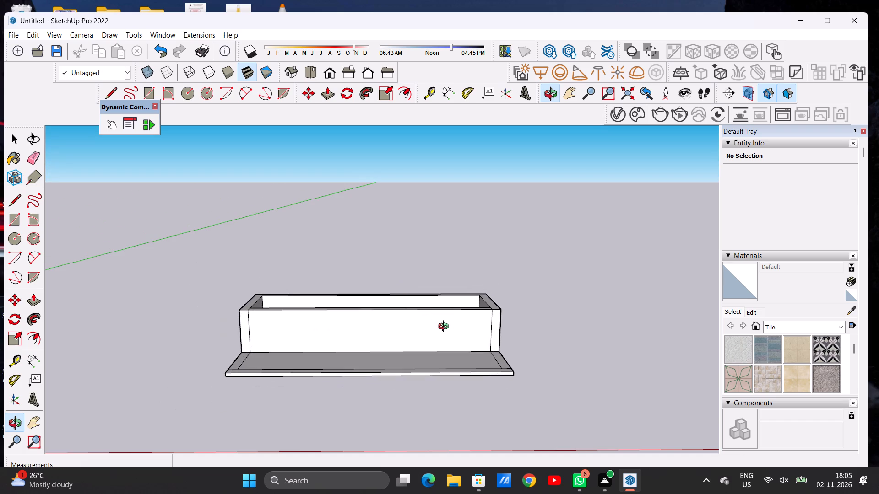
{"action": "scroll", "coordinate": [456, 335], "scroll_direction": "down", "scroll_amount": 6}
{"action": "scroll", "coordinate": [393, 331], "scroll_direction": "up", "scroll_amount": 8}
{"action": "scroll", "coordinate": [419, 344], "scroll_direction": "down", "scroll_amount": 1}
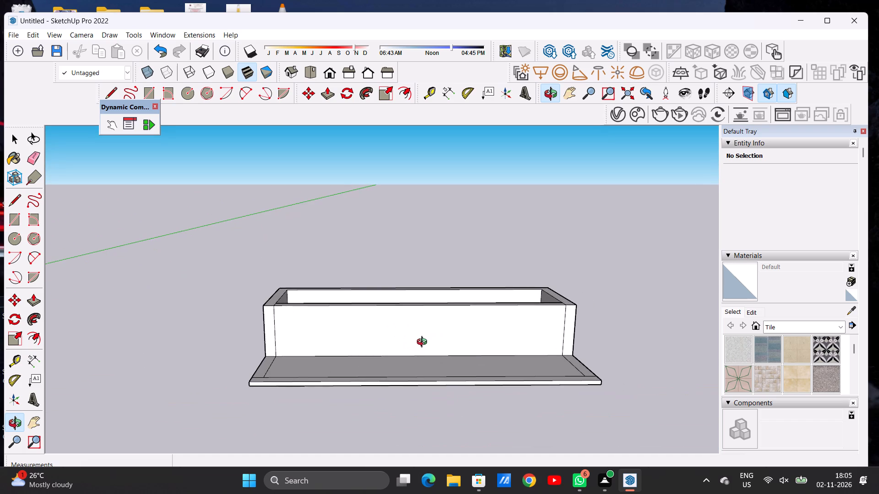
{"action": "scroll", "coordinate": [423, 348], "scroll_direction": "up", "scroll_amount": 4}
{"action": "left_click_drag", "start_coordinate": [396, 359], "coordinate": [396, 328]}
{"action": "left_click_drag", "start_coordinate": [396, 296], "coordinate": [400, 328]}
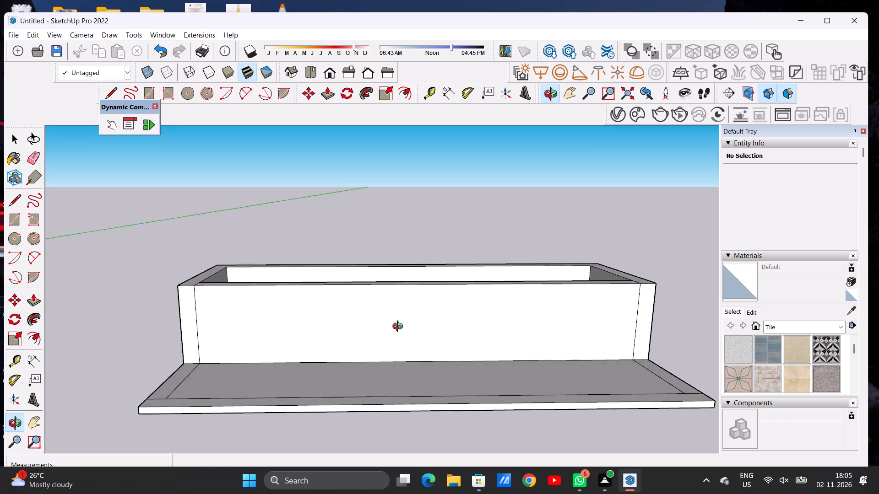
{"action": "left_click_drag", "start_coordinate": [400, 328], "coordinate": [397, 338]}
{"action": "scroll", "coordinate": [350, 326], "scroll_direction": "down", "scroll_amount": 3}
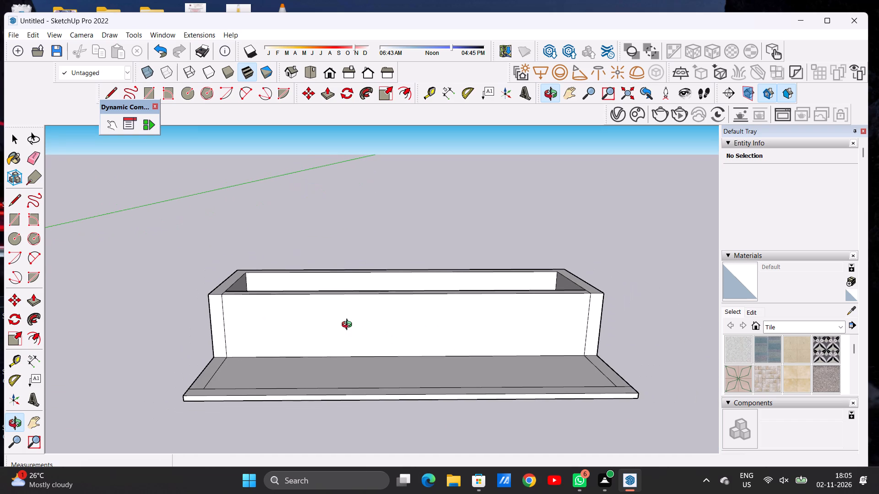
{"action": "scroll", "coordinate": [353, 323], "scroll_direction": "down", "scroll_amount": 5}
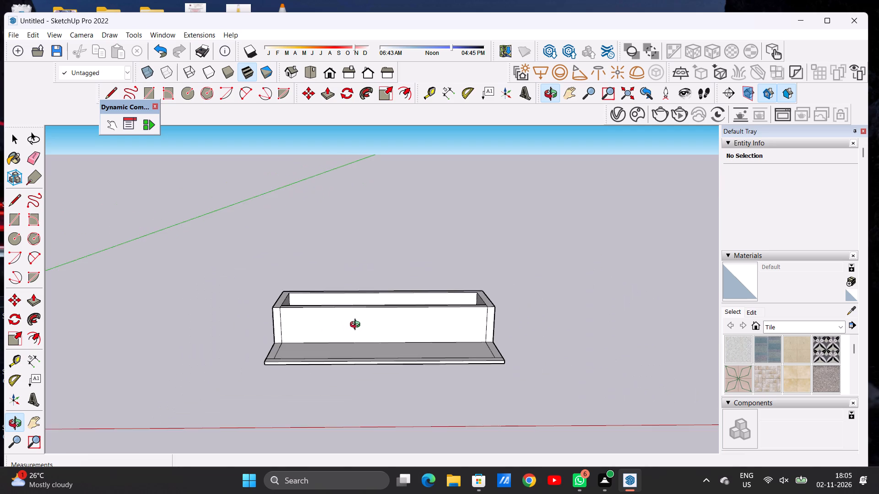
{"action": "scroll", "coordinate": [415, 353], "scroll_direction": "up", "scroll_amount": 4}
{"action": "left_click_drag", "start_coordinate": [414, 355], "coordinate": [418, 309]}
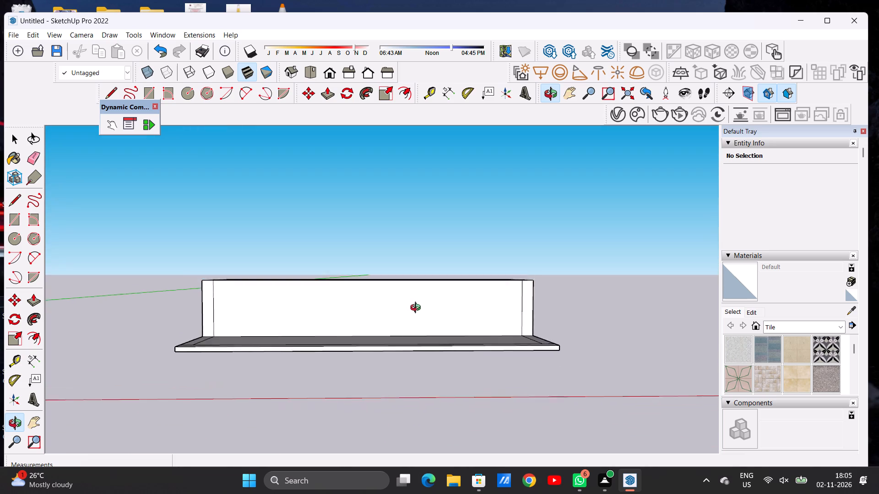
{"action": "left_click_drag", "start_coordinate": [418, 309], "coordinate": [420, 321]}
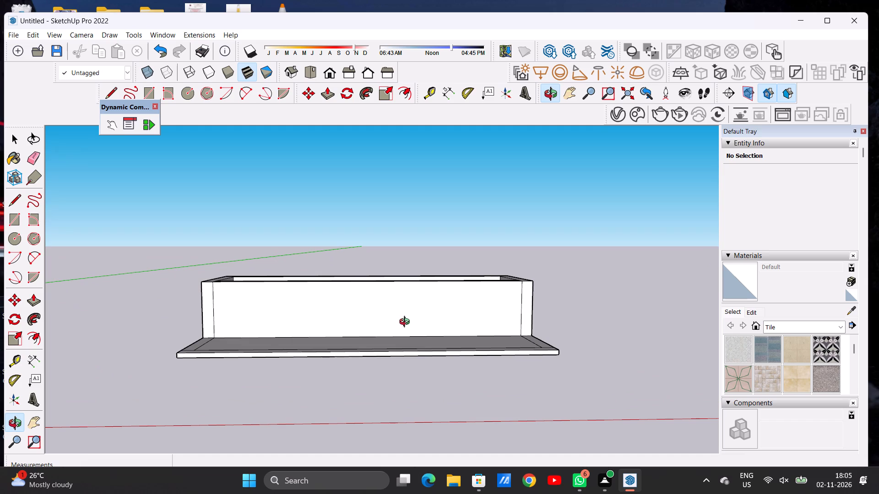
{"action": "scroll", "coordinate": [434, 309], "scroll_direction": "down", "scroll_amount": 5}
{"action": "scroll", "coordinate": [421, 314], "scroll_direction": "up", "scroll_amount": 6}
{"action": "left_click_drag", "start_coordinate": [421, 325], "coordinate": [418, 311]}
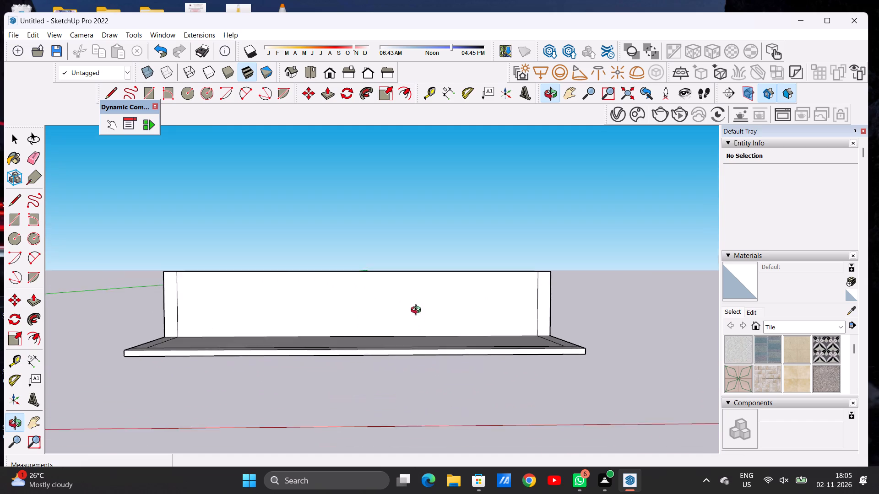
{"action": "left_click_drag", "start_coordinate": [418, 311], "coordinate": [418, 314]}
{"action": "left_click_drag", "start_coordinate": [417, 307], "coordinate": [402, 348]}
{"action": "scroll", "coordinate": [211, 341], "scroll_direction": "down", "scroll_amount": 6}
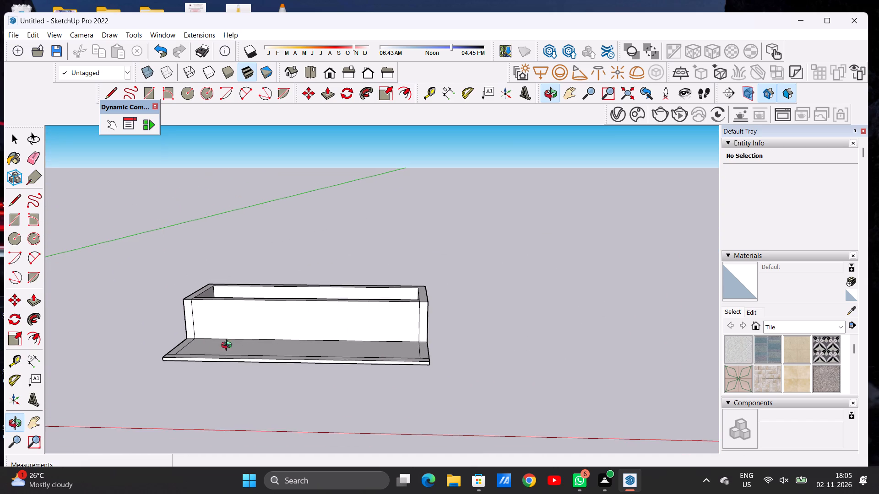
Examine the walled enclosure and its projecting front slab from a low front angle at varying distances.
{"action": "scroll", "coordinate": [194, 330], "scroll_direction": "up", "scroll_amount": 6}
{"action": "left_click_drag", "start_coordinate": [324, 350], "coordinate": [331, 328]}
{"action": "left_click_drag", "start_coordinate": [331, 314], "coordinate": [332, 325]}
{"action": "scroll", "coordinate": [249, 334], "scroll_direction": "down", "scroll_amount": 5}
{"action": "scroll", "coordinate": [440, 345], "scroll_direction": "up", "scroll_amount": 1}
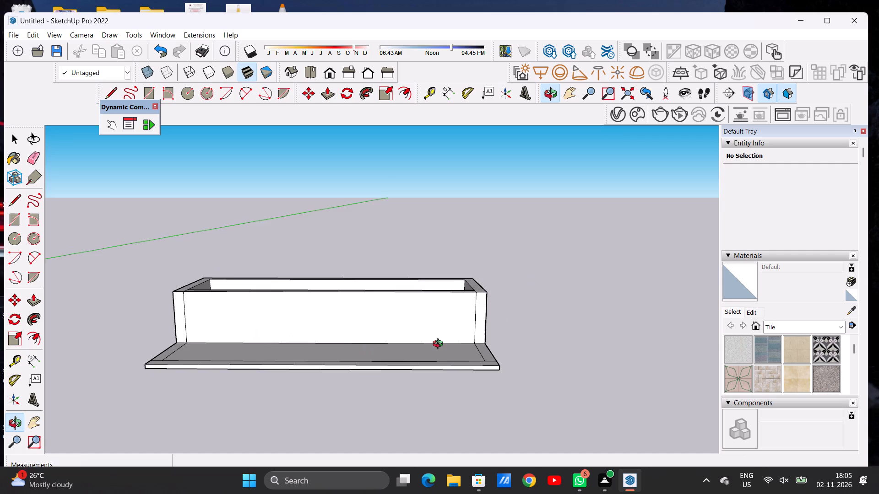
{"action": "scroll", "coordinate": [440, 345], "scroll_direction": "up", "scroll_amount": 2}
{"action": "scroll", "coordinate": [495, 337], "scroll_direction": "down", "scroll_amount": 5}
{"action": "scroll", "coordinate": [392, 336], "scroll_direction": "up", "scroll_amount": 4}
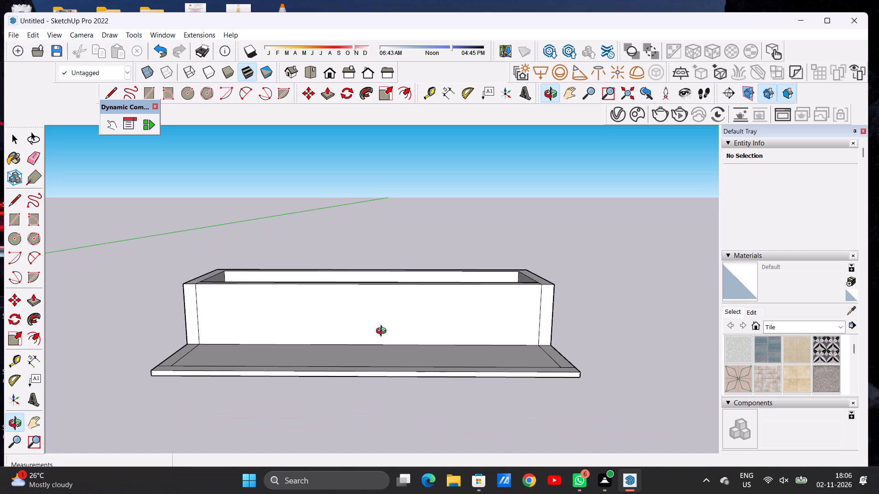
{"action": "scroll", "coordinate": [373, 342], "scroll_direction": "up", "scroll_amount": 1}
{"action": "scroll", "coordinate": [384, 339], "scroll_direction": "down", "scroll_amount": 2}
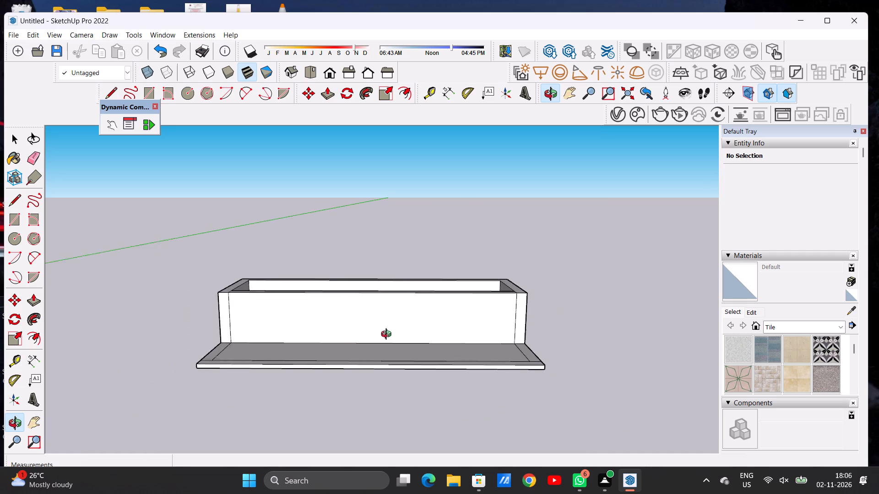
{"action": "scroll", "coordinate": [388, 335], "scroll_direction": "down", "scroll_amount": 2}
{"action": "scroll", "coordinate": [301, 317], "scroll_direction": "down", "scroll_amount": 3}
{"action": "scroll", "coordinate": [319, 351], "scroll_direction": "up", "scroll_amount": 4}
{"action": "scroll", "coordinate": [319, 351], "scroll_direction": "down", "scroll_amount": 1}
{"action": "scroll", "coordinate": [319, 351], "scroll_direction": "up", "scroll_amount": 1}
{"action": "key", "text": "space"}
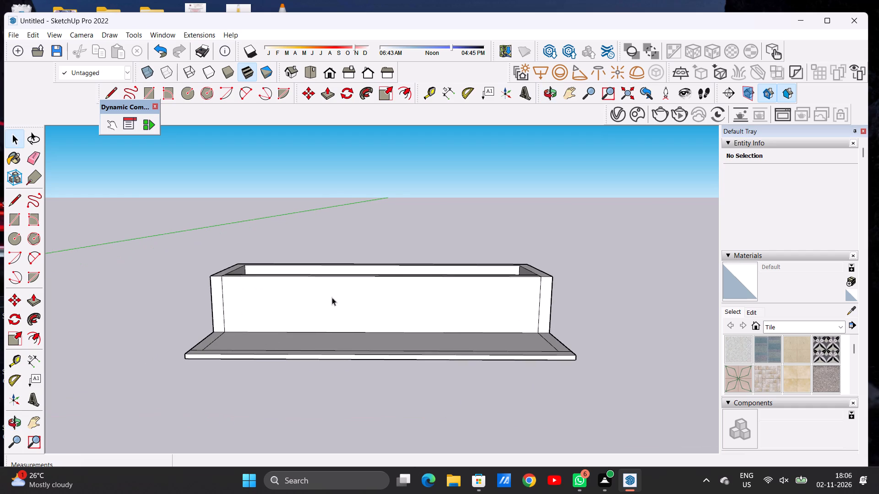
Push/Pull the U-shaped top face of the rear and side walls up about 4' 6".
{"action": "left_click", "coordinate": [545, 92]}
{"action": "left_click_drag", "start_coordinate": [458, 200], "coordinate": [442, 299]}
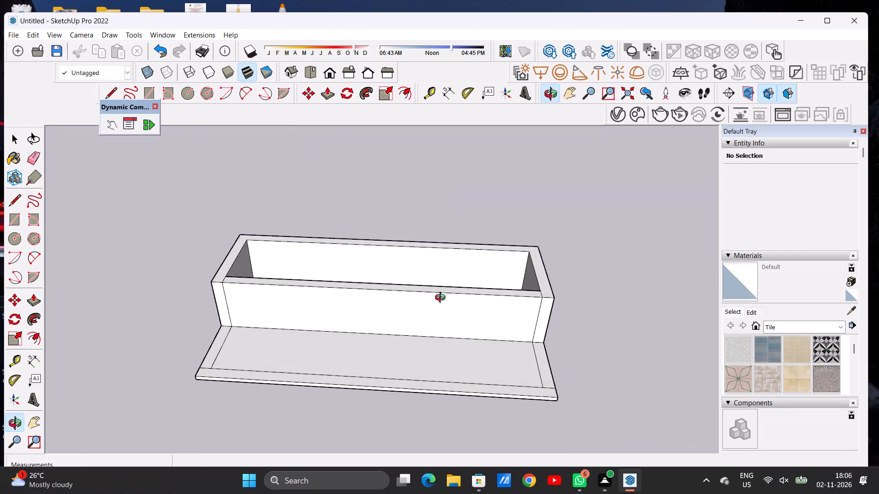
{"action": "left_click_drag", "start_coordinate": [442, 299], "coordinate": [468, 290]}
{"action": "scroll", "coordinate": [205, 275], "scroll_direction": "down", "scroll_amount": 3}
{"action": "scroll", "coordinate": [205, 275], "scroll_direction": "up", "scroll_amount": 2}
{"action": "scroll", "coordinate": [205, 275], "scroll_direction": "down", "scroll_amount": 3}
{"action": "scroll", "coordinate": [381, 286], "scroll_direction": "up", "scroll_amount": 2}
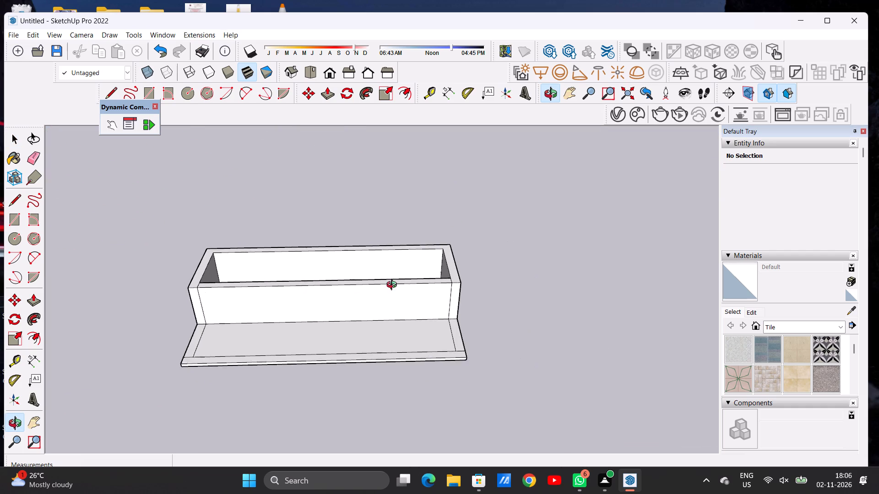
{"action": "scroll", "coordinate": [394, 286], "scroll_direction": "up", "scroll_amount": 4}
{"action": "key", "text": "p"}
{"action": "scroll", "coordinate": [491, 268], "scroll_direction": "up", "scroll_amount": 4}
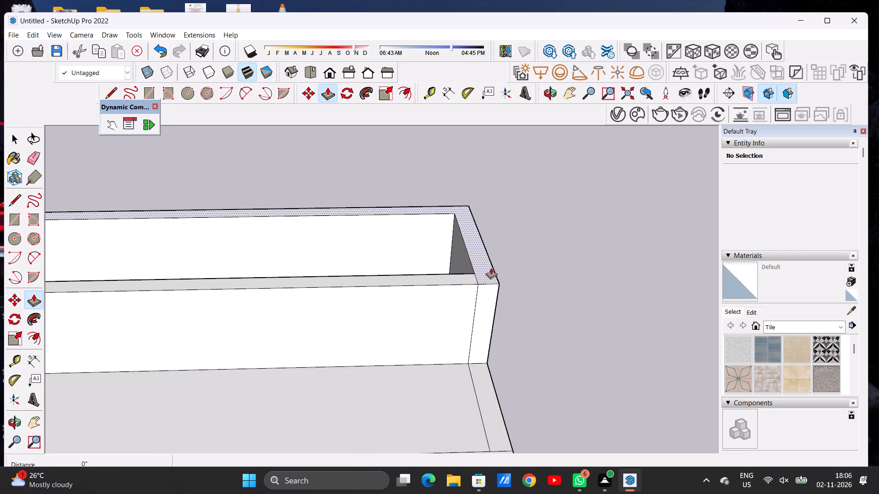
{"action": "left_click", "coordinate": [490, 274]}
{"action": "scroll", "coordinate": [493, 245], "scroll_direction": "down", "scroll_amount": 8}
{"action": "scroll", "coordinate": [493, 245], "scroll_direction": "up", "scroll_amount": 1}
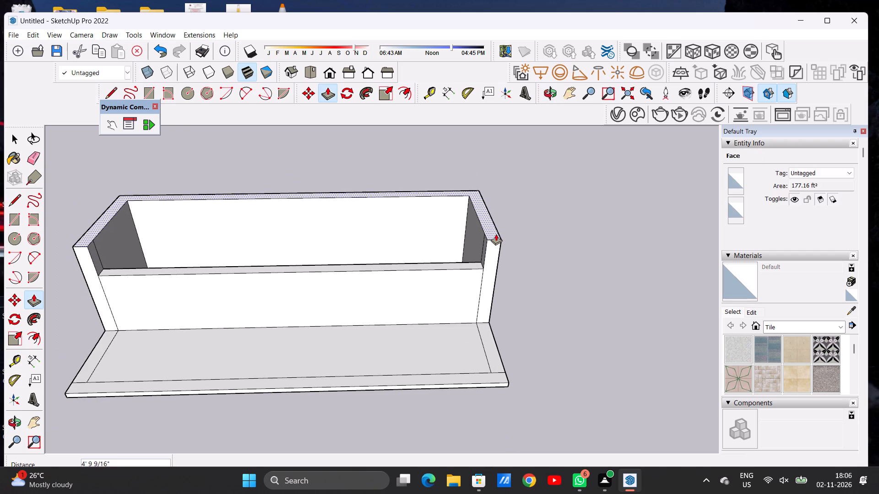
{"action": "left_click", "coordinate": [496, 235]}
Push/Pull the front wall's top face up about 4' 6", level with the raised side walls.
{"action": "scroll", "coordinate": [474, 255], "scroll_direction": "up", "scroll_amount": 12}
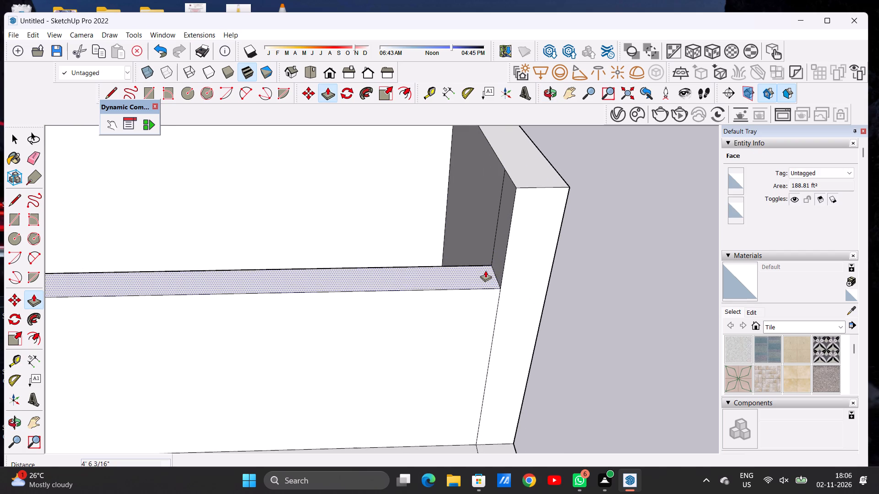
{"action": "left_click", "coordinate": [485, 270]}
{"action": "left_click", "coordinate": [515, 183]}
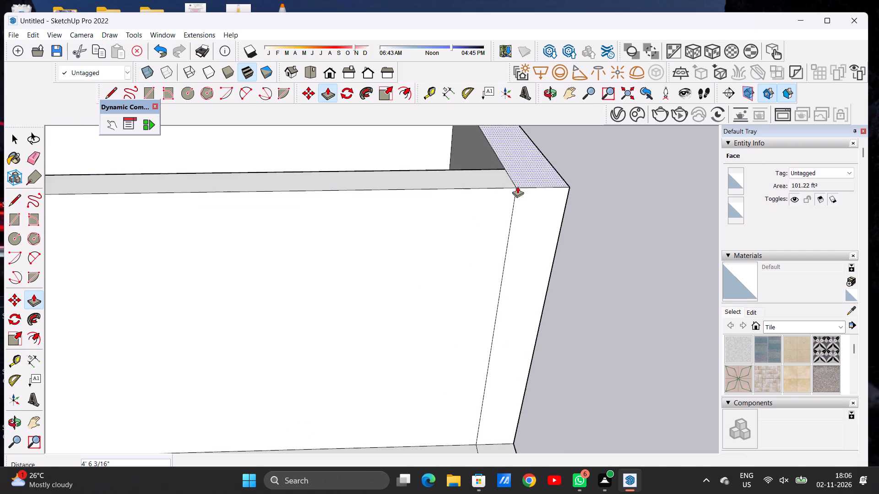
{"action": "scroll", "coordinate": [516, 196], "scroll_direction": "up", "scroll_amount": 3}
Examine the top corner where the front wall meets the side wall, checking the adjoining faces up close.
{"action": "key", "text": "space"}
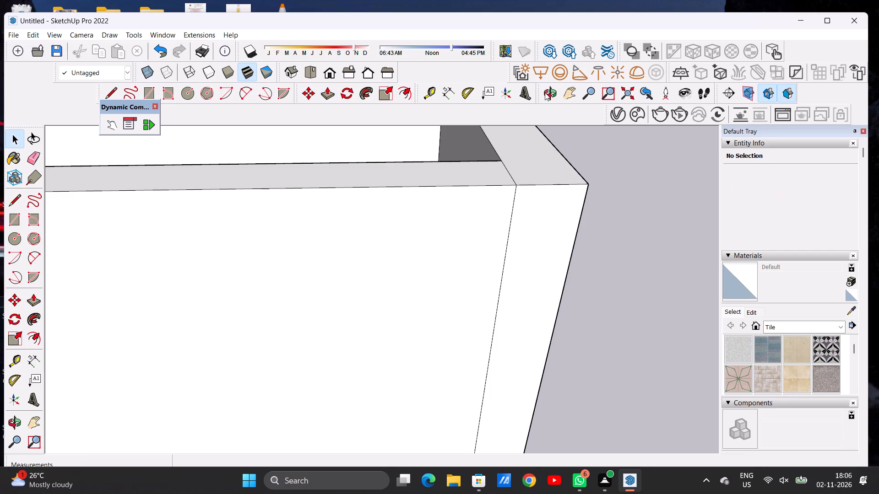
{"action": "left_click", "coordinate": [545, 92]}
{"action": "left_click_drag", "start_coordinate": [516, 317], "coordinate": [424, 370]}
{"action": "scroll", "coordinate": [559, 220], "scroll_direction": "up", "scroll_amount": 4}
{"action": "scroll", "coordinate": [558, 220], "scroll_direction": "down", "scroll_amount": 1}
{"action": "scroll", "coordinate": [555, 223], "scroll_direction": "up", "scroll_amount": 3}
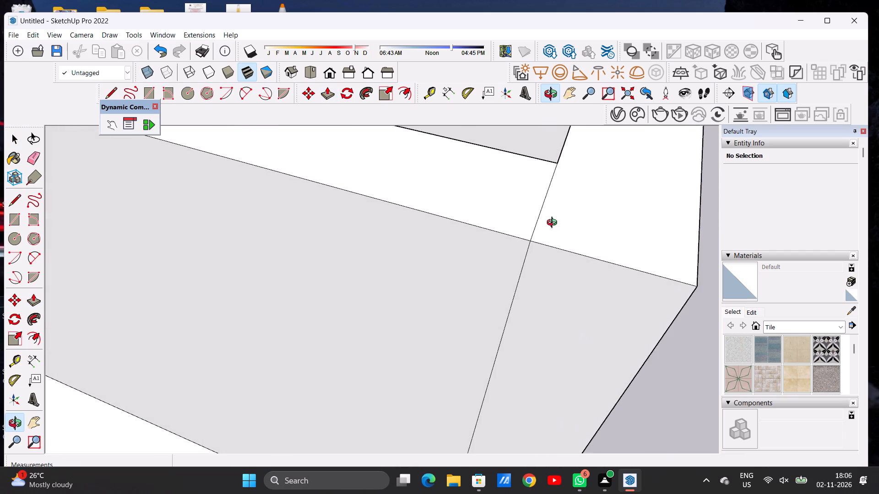
{"action": "scroll", "coordinate": [554, 224], "scroll_direction": "up", "scroll_amount": 2}
{"action": "key", "text": "space"}
{"action": "left_click", "coordinate": [566, 226]}
{"action": "left_click", "coordinate": [506, 225]}
{"action": "key", "text": "space"}
{"action": "scroll", "coordinate": [493, 251], "scroll_direction": "down", "scroll_amount": 3}
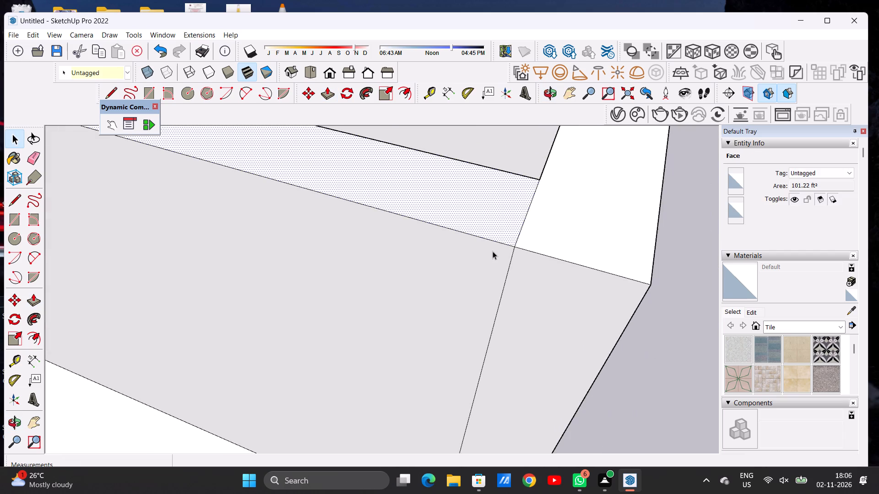
{"action": "scroll", "coordinate": [493, 251], "scroll_direction": "down", "scroll_amount": 8}
{"action": "scroll", "coordinate": [492, 258], "scroll_direction": "up", "scroll_amount": 1}
{"action": "scroll", "coordinate": [493, 258], "scroll_direction": "down", "scroll_amount": 13}
{"action": "left_click", "coordinate": [599, 255]}
Examine the heightened enclosure's proportions from raised and low front angles.
{"action": "left_click", "coordinate": [551, 91]}
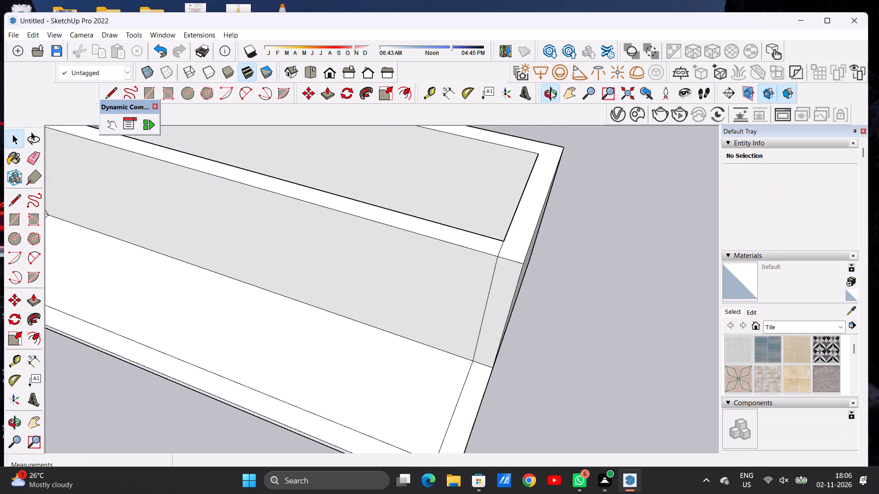
{"action": "left_click_drag", "start_coordinate": [389, 304], "coordinate": [497, 262]}
{"action": "scroll", "coordinate": [494, 287], "scroll_direction": "down", "scroll_amount": 10}
{"action": "left_click_drag", "start_coordinate": [411, 338], "coordinate": [378, 246]}
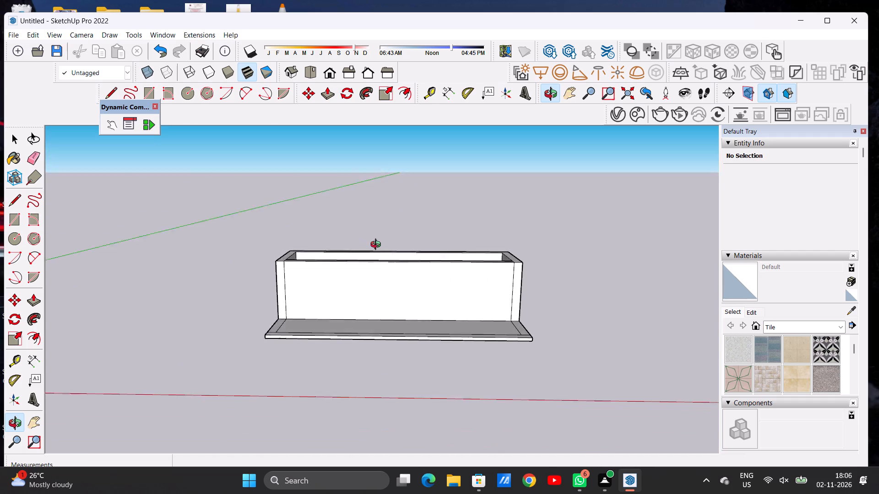
{"action": "left_click_drag", "start_coordinate": [378, 246], "coordinate": [387, 231]}
{"action": "scroll", "coordinate": [353, 301], "scroll_direction": "up", "scroll_amount": 5}
{"action": "scroll", "coordinate": [353, 301], "scroll_direction": "down", "scroll_amount": 1}
{"action": "scroll", "coordinate": [353, 301], "scroll_direction": "up", "scroll_amount": 1}
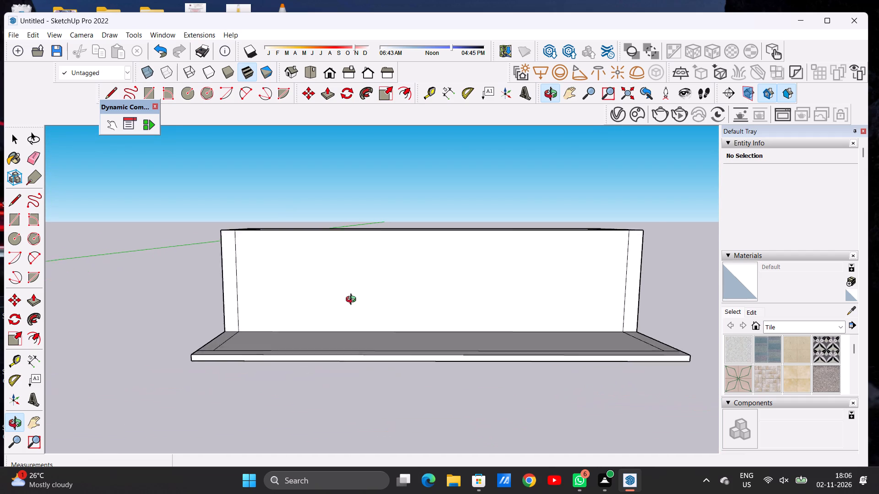
{"action": "scroll", "coordinate": [353, 301], "scroll_direction": "up", "scroll_amount": 3}
{"action": "scroll", "coordinate": [295, 306], "scroll_direction": "down", "scroll_amount": 9}
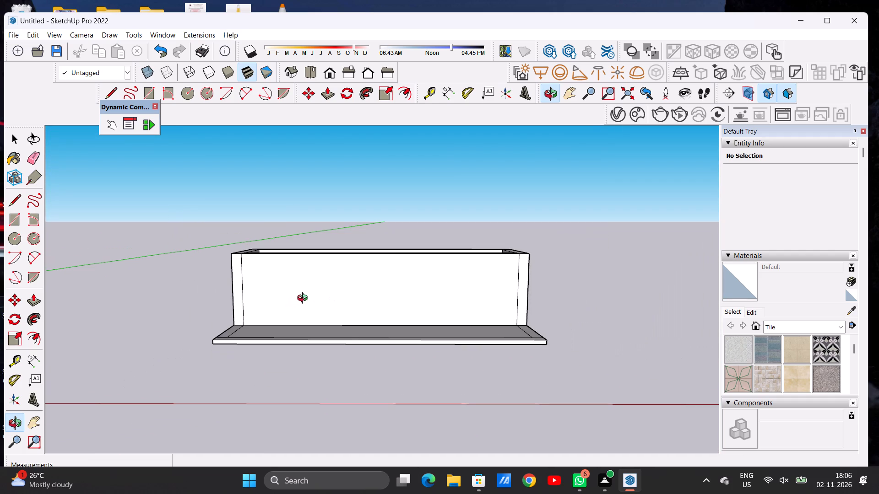
{"action": "scroll", "coordinate": [298, 306], "scroll_direction": "down", "scroll_amount": 3}
{"action": "scroll", "coordinate": [377, 311], "scroll_direction": "up", "scroll_amount": 3}
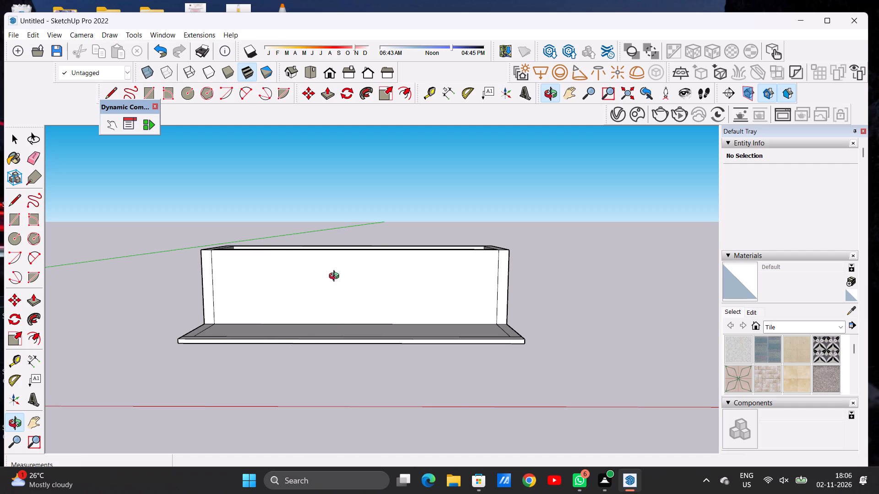
Push/Pull the U-shaped top face of the rear and side walls up another 3' 13/16".
{"action": "left_click_drag", "start_coordinate": [337, 274], "coordinate": [330, 361]}
{"action": "scroll", "coordinate": [494, 261], "scroll_direction": "up", "scroll_amount": 2}
{"action": "scroll", "coordinate": [494, 261], "scroll_direction": "down", "scroll_amount": 1}
{"action": "scroll", "coordinate": [494, 261], "scroll_direction": "up", "scroll_amount": 2}
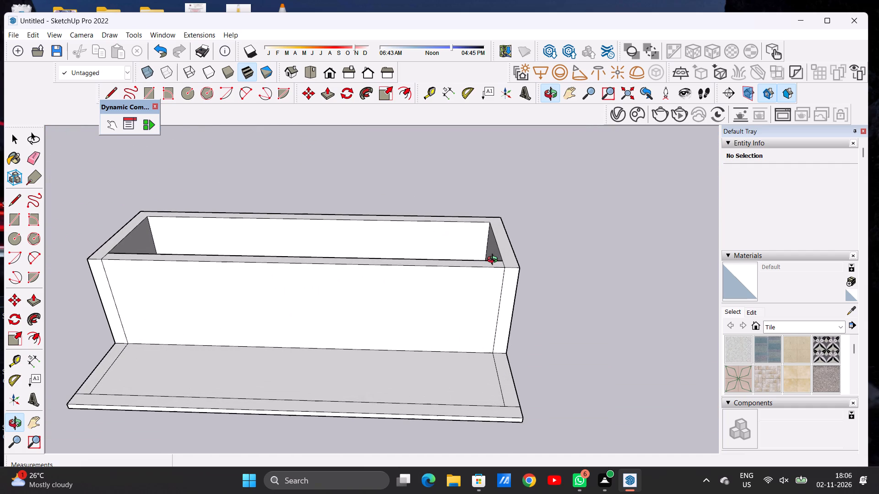
{"action": "key", "text": "p"}
{"action": "scroll", "coordinate": [511, 259], "scroll_direction": "up", "scroll_amount": 5}
{"action": "left_click", "coordinate": [511, 260]}
{"action": "left_click", "coordinate": [514, 226]}
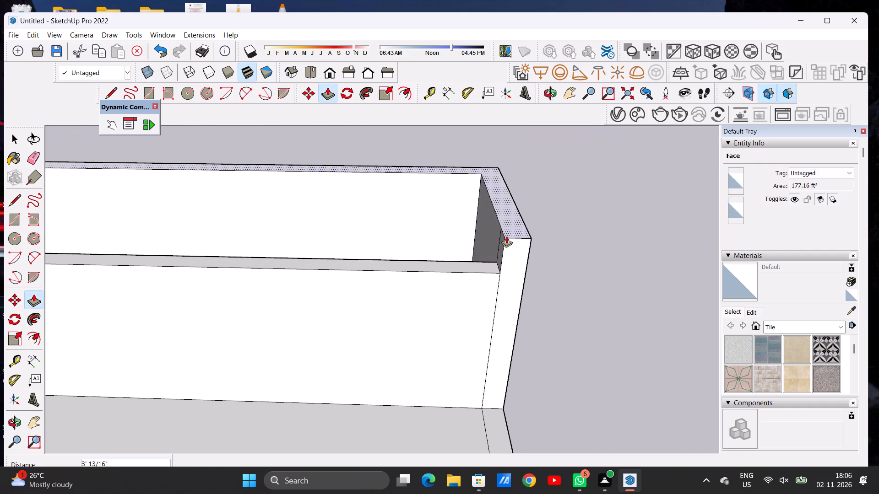
Push/Pull the front wall's top face up 3' 13/16", level with the side walls' tops.
{"action": "left_click", "coordinate": [492, 266]}
{"action": "left_click", "coordinate": [505, 235]}
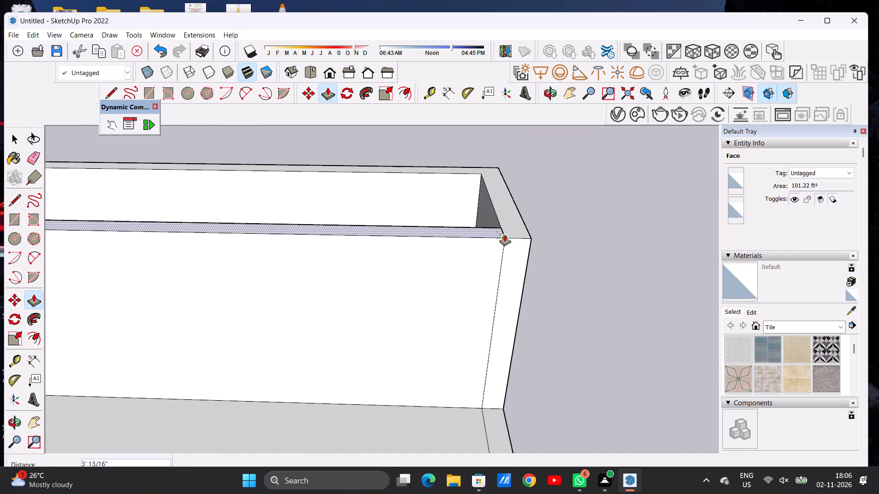
Examine the taller enclosure and the projecting front slab from low front angles.
{"action": "key", "text": "space"}
{"action": "left_click", "coordinate": [554, 89]}
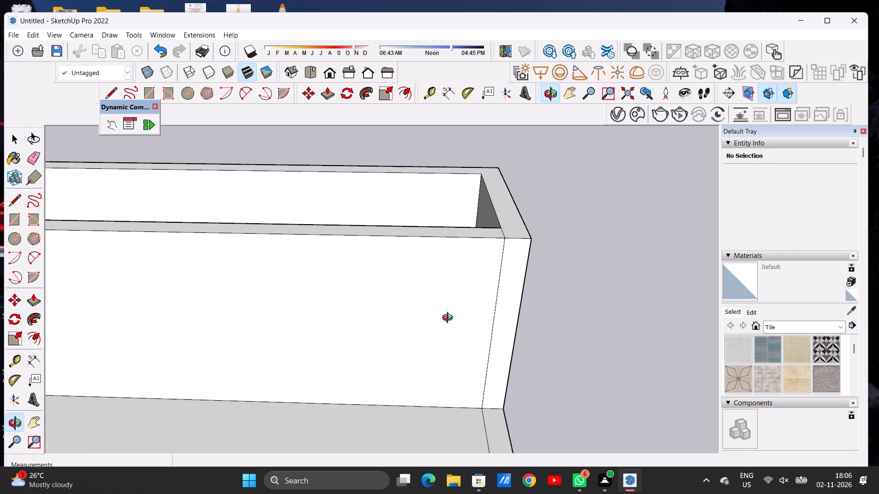
{"action": "left_click_drag", "start_coordinate": [448, 340], "coordinate": [451, 279]}
{"action": "scroll", "coordinate": [463, 316], "scroll_direction": "down", "scroll_amount": 1}
{"action": "scroll", "coordinate": [466, 319], "scroll_direction": "up", "scroll_amount": 3}
{"action": "scroll", "coordinate": [467, 319], "scroll_direction": "down", "scroll_amount": 10}
{"action": "scroll", "coordinate": [478, 331], "scroll_direction": "up", "scroll_amount": 1}
{"action": "scroll", "coordinate": [479, 331], "scroll_direction": "down", "scroll_amount": 2}
{"action": "scroll", "coordinate": [481, 330], "scroll_direction": "up", "scroll_amount": 1}
{"action": "scroll", "coordinate": [483, 330], "scroll_direction": "down", "scroll_amount": 7}
{"action": "left_click_drag", "start_coordinate": [390, 350], "coordinate": [391, 311]}
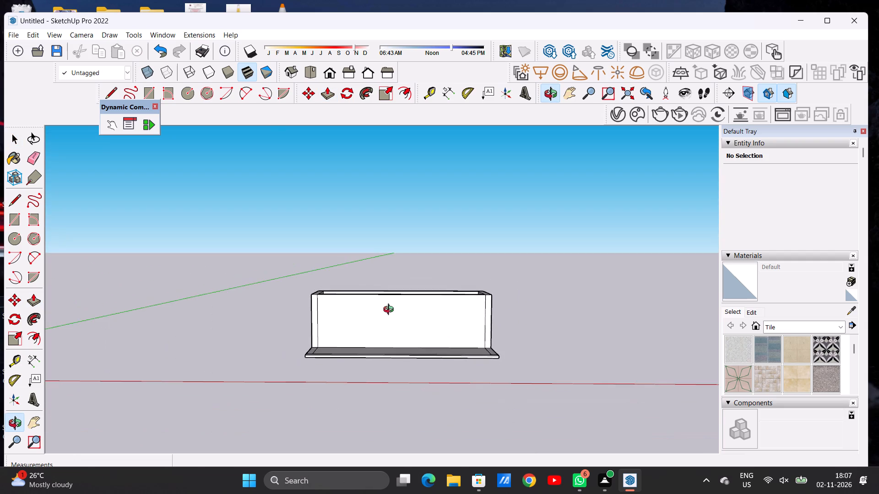
{"action": "left_click_drag", "start_coordinate": [391, 311], "coordinate": [388, 316]}
{"action": "scroll", "coordinate": [399, 323], "scroll_direction": "up", "scroll_amount": 6}
{"action": "left_click_drag", "start_coordinate": [406, 335], "coordinate": [407, 330]}
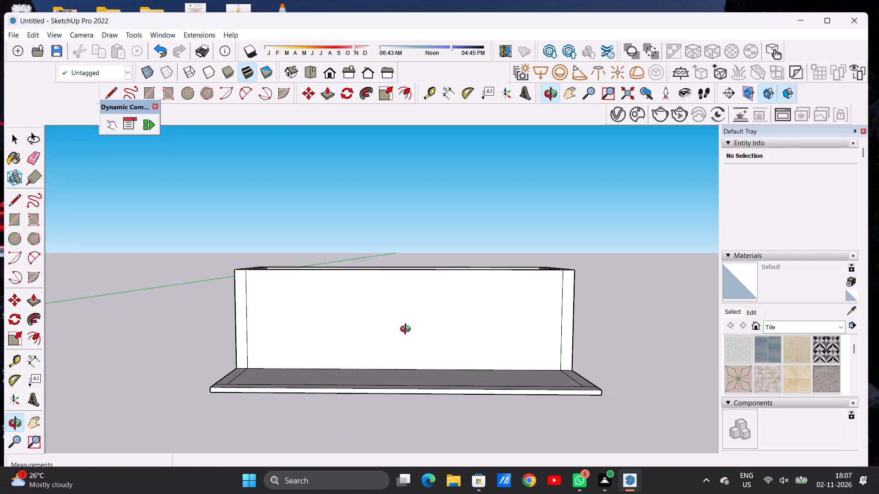
{"action": "left_click_drag", "start_coordinate": [407, 330], "coordinate": [407, 324]}
{"action": "scroll", "coordinate": [312, 359], "scroll_direction": "down", "scroll_amount": 1}
{"action": "scroll", "coordinate": [363, 344], "scroll_direction": "up", "scroll_amount": 2}
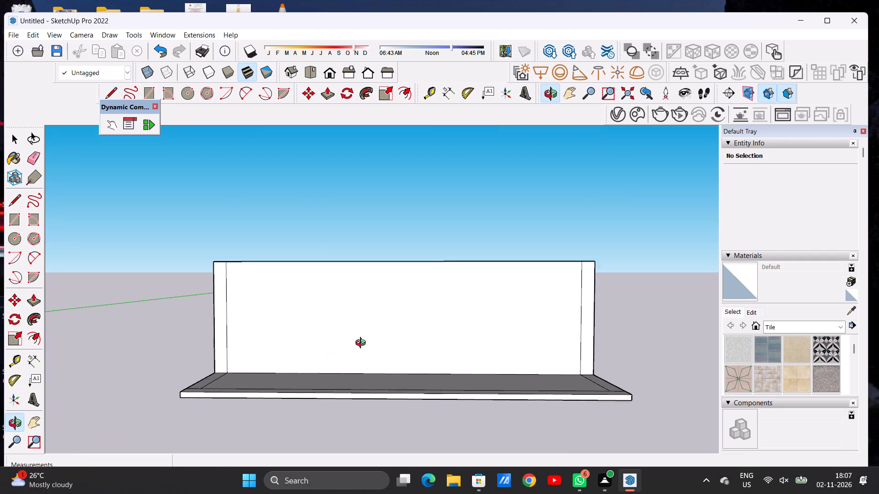
{"action": "scroll", "coordinate": [363, 344], "scroll_direction": "up", "scroll_amount": 1}
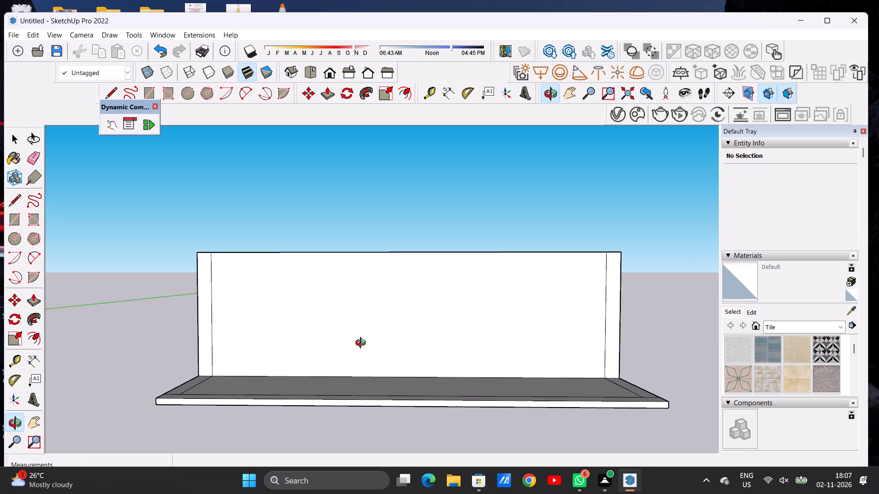
Examine the front elevation of the walls from near ground level, both close up and farther away.
{"action": "scroll", "coordinate": [199, 333], "scroll_direction": "down", "scroll_amount": 8}
{"action": "left_click_drag", "start_coordinate": [341, 326], "coordinate": [352, 310]}
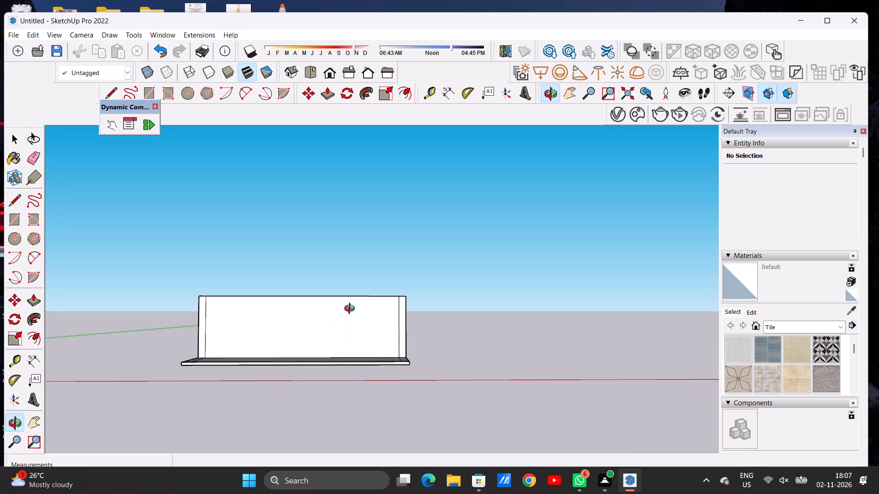
{"action": "scroll", "coordinate": [525, 333], "scroll_direction": "down", "scroll_amount": 8}
{"action": "scroll", "coordinate": [418, 322], "scroll_direction": "down", "scroll_amount": 1}
{"action": "scroll", "coordinate": [416, 322], "scroll_direction": "up", "scroll_amount": 15}
{"action": "left_click_drag", "start_coordinate": [424, 325], "coordinate": [420, 337]}
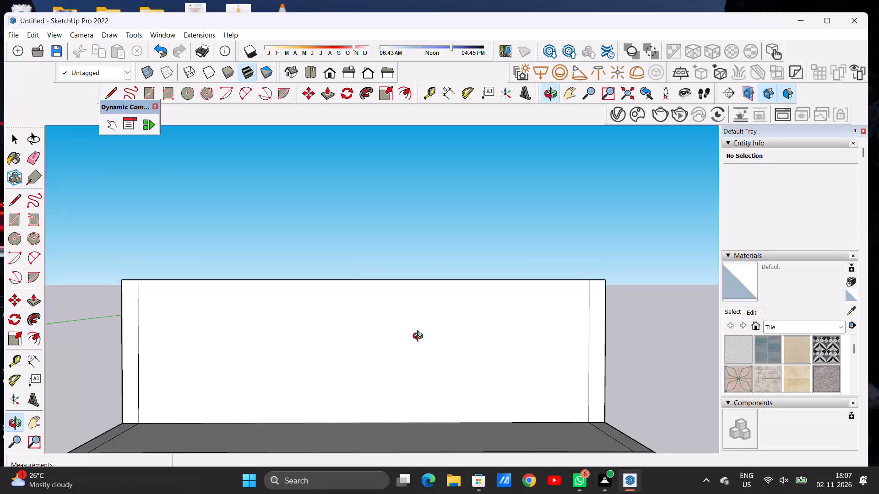
{"action": "scroll", "coordinate": [455, 342], "scroll_direction": "down", "scroll_amount": 8}
{"action": "left_click_drag", "start_coordinate": [434, 344], "coordinate": [434, 339]}
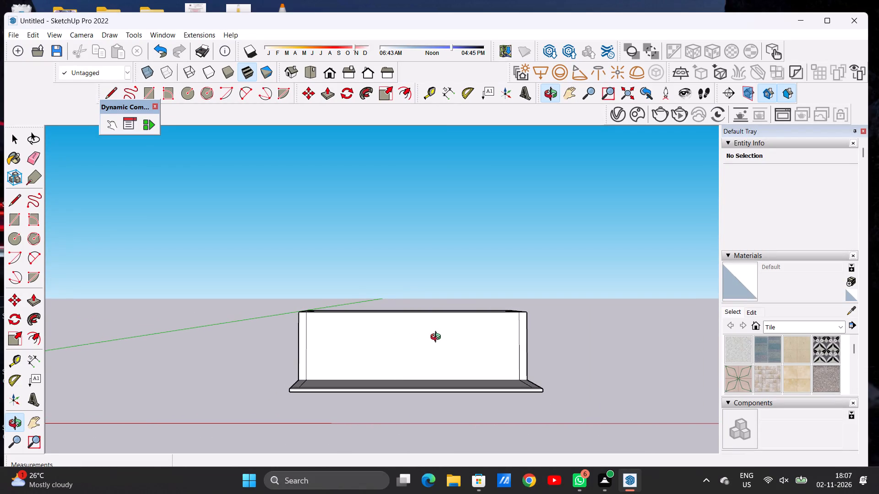
{"action": "scroll", "coordinate": [464, 337], "scroll_direction": "up", "scroll_amount": 4}
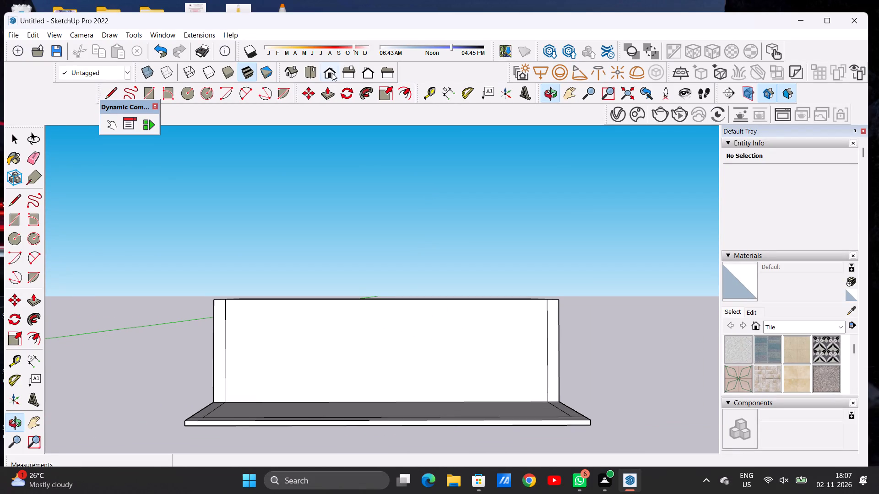
In the standard front view, draw a 17' 7" vertical line from the front wall's top-edge midpoint down to the slab.
{"action": "left_click", "coordinate": [332, 73]}
{"action": "scroll", "coordinate": [336, 227], "scroll_direction": "up", "scroll_amount": 3}
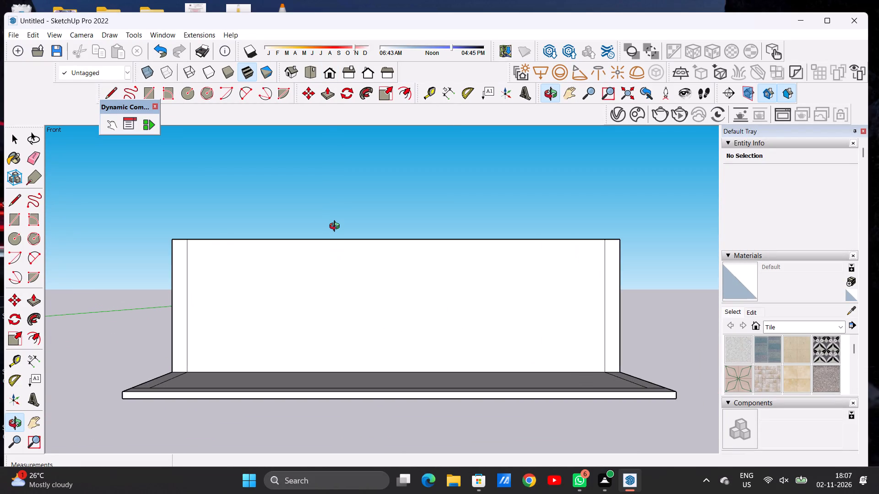
{"action": "key", "text": "space"}
{"action": "type", "text": "R"}
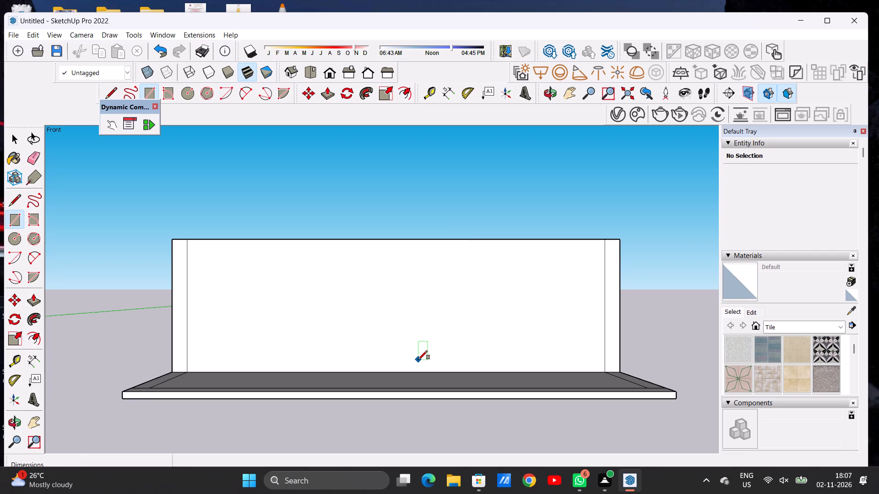
{"action": "key", "text": "space"}
{"action": "type", "text": "L"}
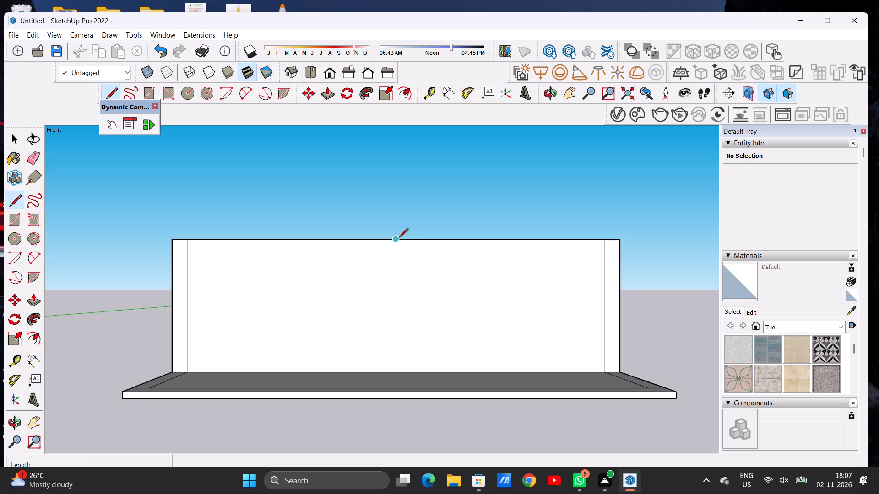
{"action": "left_click", "coordinate": [399, 238]}
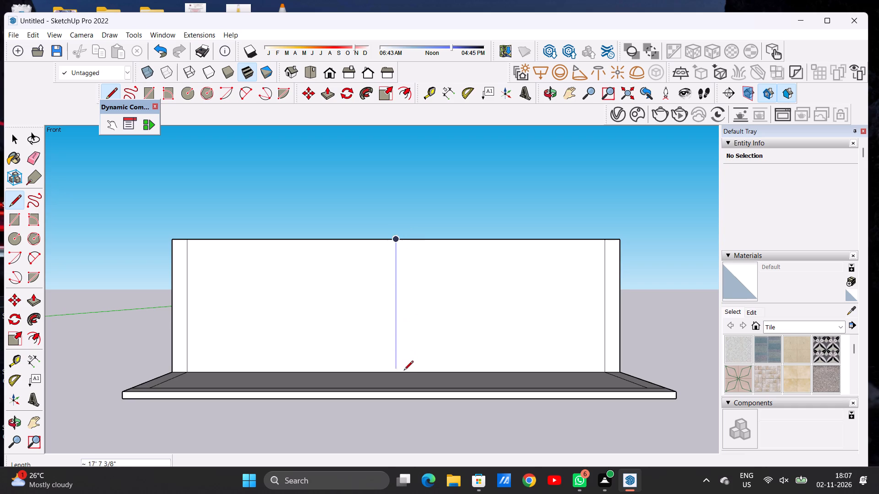
{"action": "left_click", "coordinate": [398, 370]}
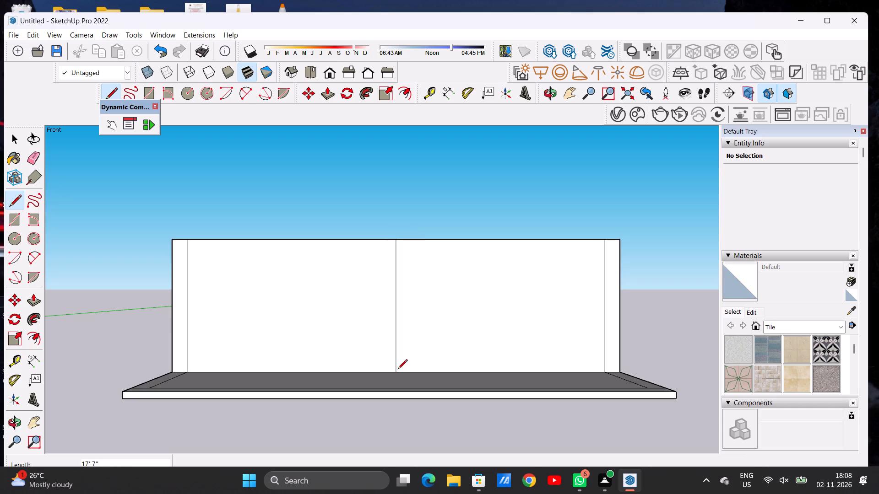
Draw an upright rectangle about 12' 8 7/8" high by 7' 5 5/8" wide on the front wall, just right of the dividing line.
{"action": "key", "text": "space"}
{"action": "scroll", "coordinate": [186, 352], "scroll_direction": "down", "scroll_amount": 3}
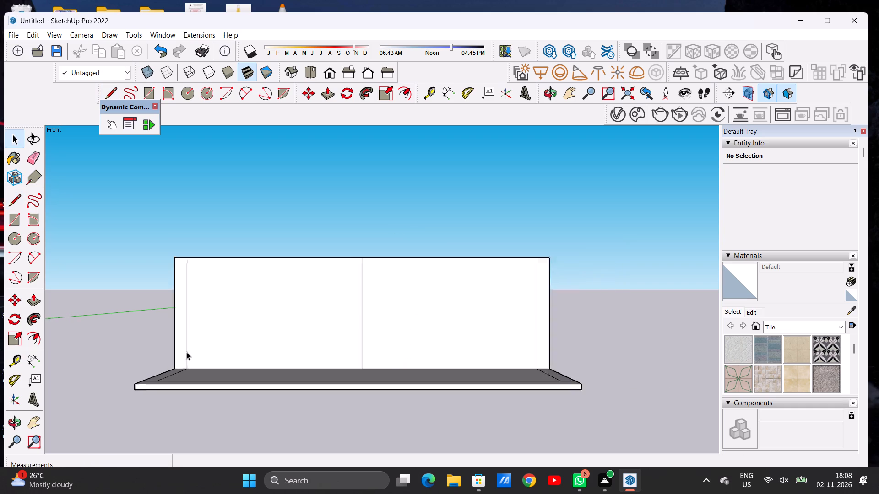
{"action": "scroll", "coordinate": [186, 352], "scroll_direction": "down", "scroll_amount": 4}
{"action": "scroll", "coordinate": [348, 333], "scroll_direction": "up", "scroll_amount": 5}
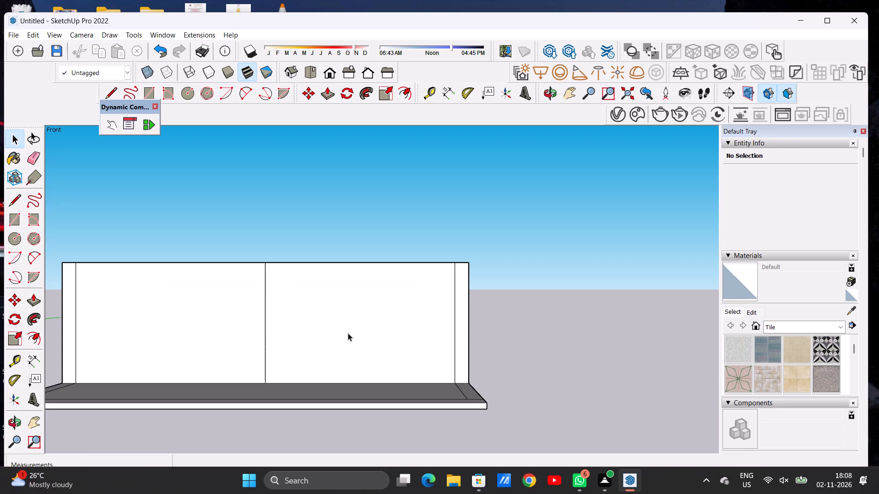
{"action": "key", "text": "r"}
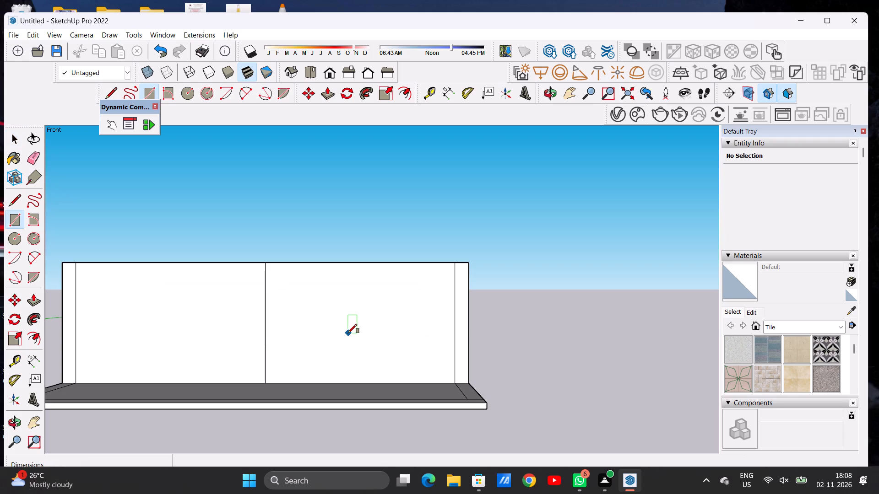
{"action": "left_click", "coordinate": [287, 279]}
{"action": "left_click", "coordinate": [338, 366]}
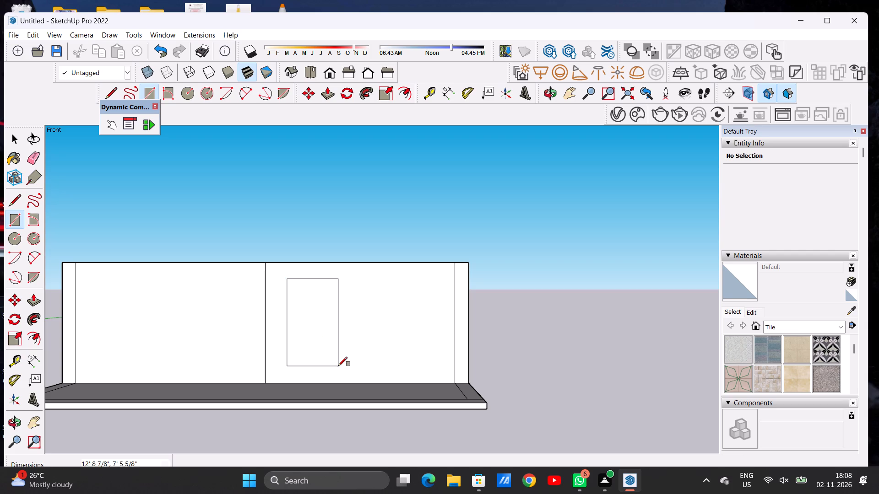
{"action": "key", "text": "space"}
{"action": "scroll", "coordinate": [330, 374], "scroll_direction": "up", "scroll_amount": 4}
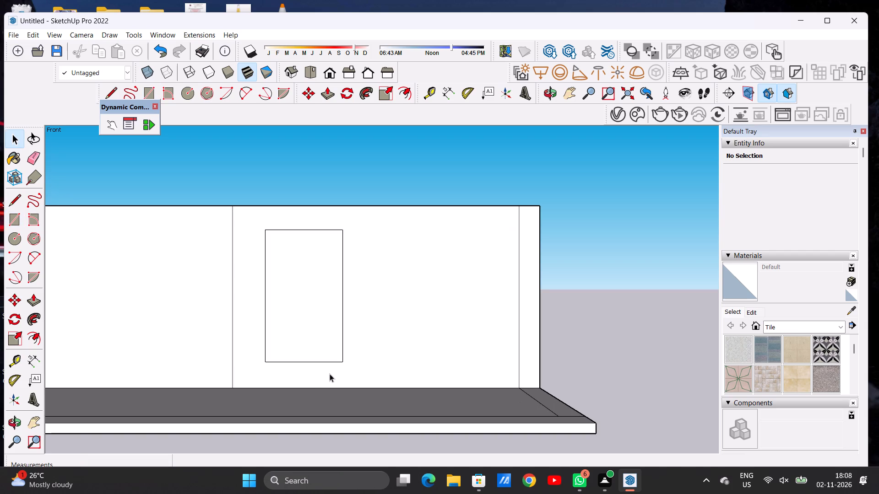
Outline a rectangle on the front slab against the wall below the upright rectangle, about 6' 5 7/16" deep and 11' 9 7/16" wide.
{"action": "key", "text": "l"}
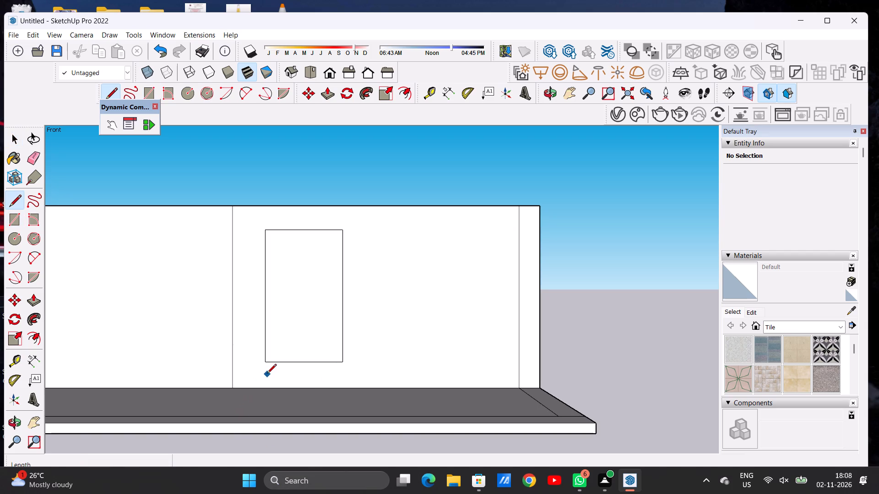
{"action": "key", "text": "space"}
{"action": "scroll", "coordinate": [293, 325], "scroll_direction": "down", "scroll_amount": 1}
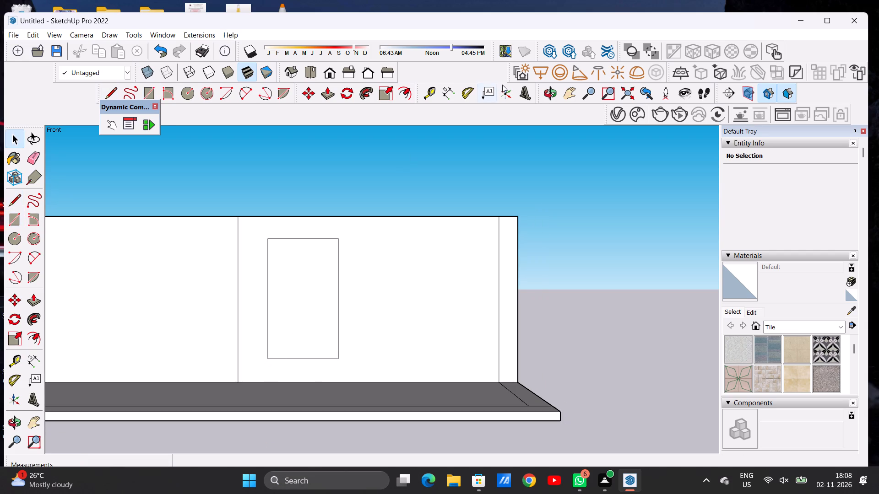
{"action": "left_click", "coordinate": [553, 91]}
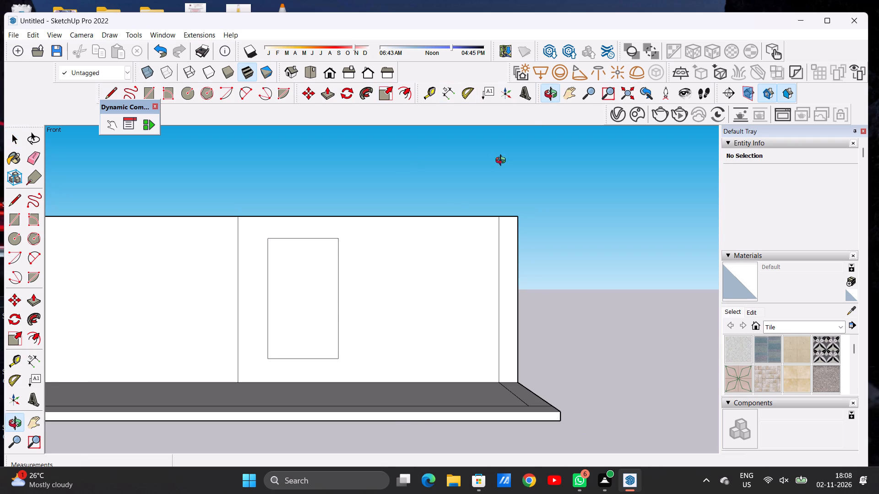
{"action": "left_click_drag", "start_coordinate": [336, 314], "coordinate": [321, 392]}
{"action": "scroll", "coordinate": [429, 276], "scroll_direction": "down", "scroll_amount": 9}
{"action": "left_click_drag", "start_coordinate": [355, 343], "coordinate": [371, 367]}
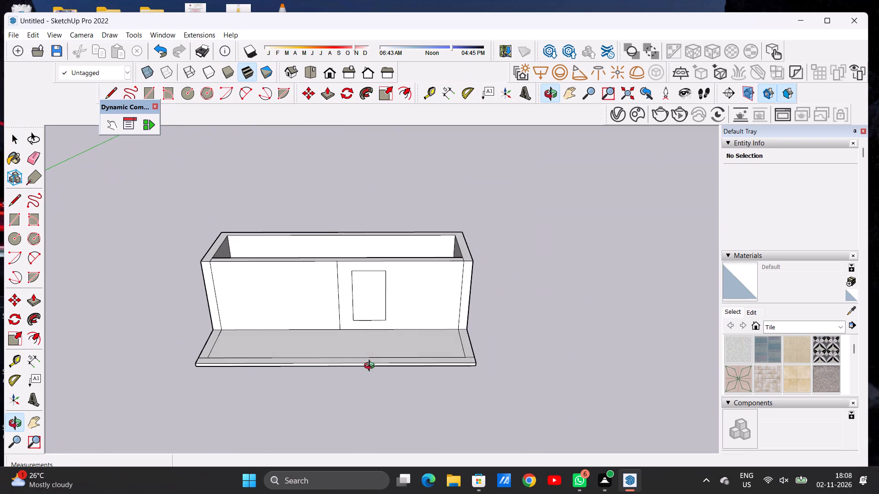
{"action": "scroll", "coordinate": [374, 349], "scroll_direction": "up", "scroll_amount": 12}
{"action": "scroll", "coordinate": [385, 321], "scroll_direction": "down", "scroll_amount": 1}
{"action": "scroll", "coordinate": [385, 321], "scroll_direction": "up", "scroll_amount": 1}
{"action": "left_click_drag", "start_coordinate": [373, 315], "coordinate": [385, 380]}
{"action": "scroll", "coordinate": [325, 333], "scroll_direction": "down", "scroll_amount": 4}
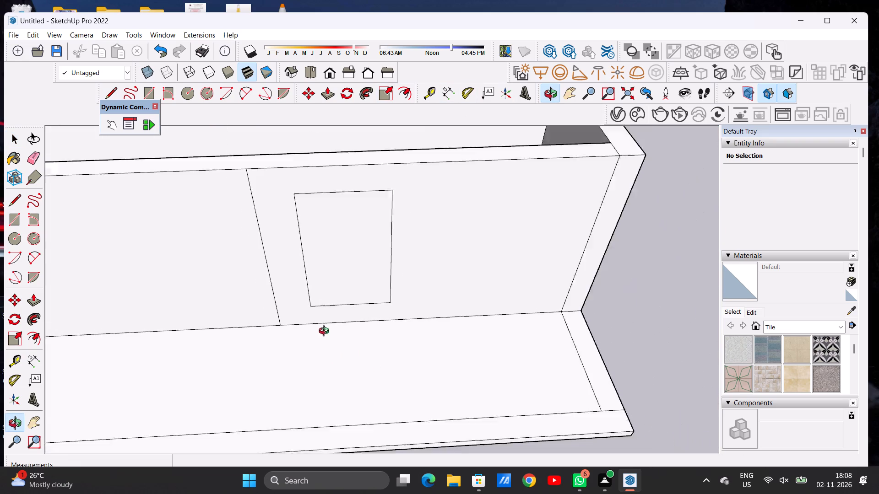
{"action": "scroll", "coordinate": [326, 332], "scroll_direction": "down", "scroll_amount": 4}
{"action": "left_click_drag", "start_coordinate": [374, 331], "coordinate": [361, 308]}
{"action": "scroll", "coordinate": [357, 330], "scroll_direction": "up", "scroll_amount": 6}
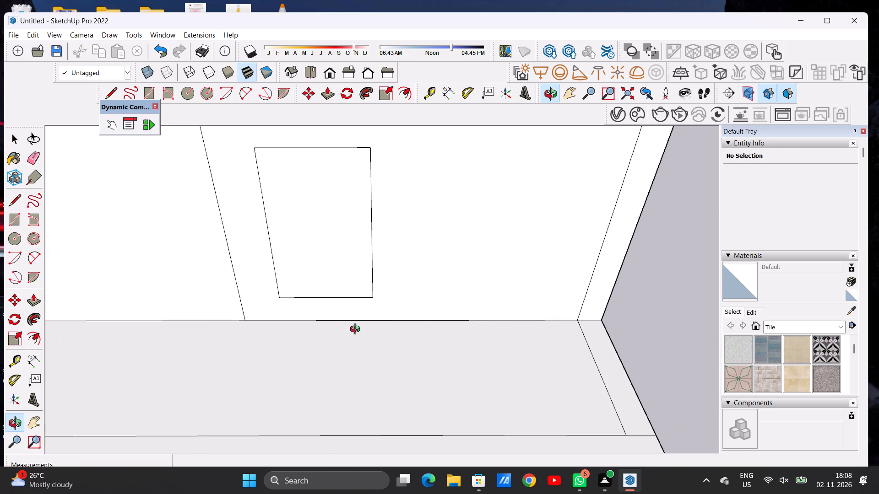
{"action": "key", "text": "l"}
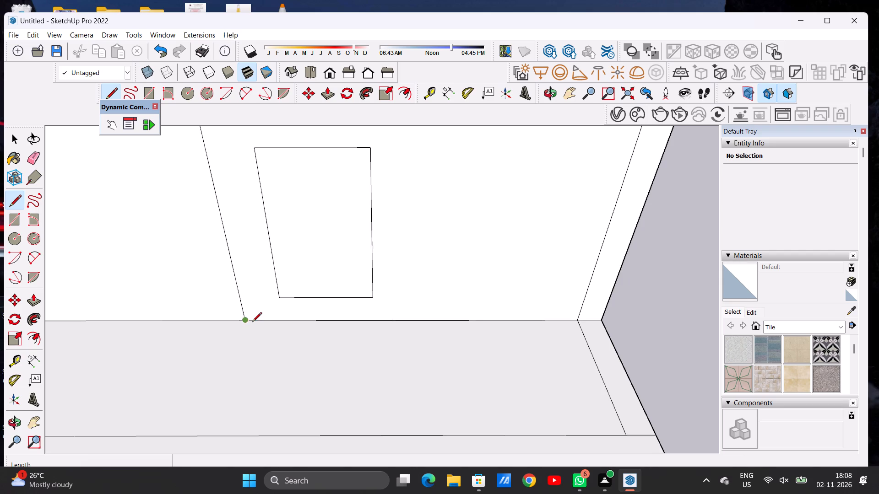
{"action": "left_click", "coordinate": [252, 322]}
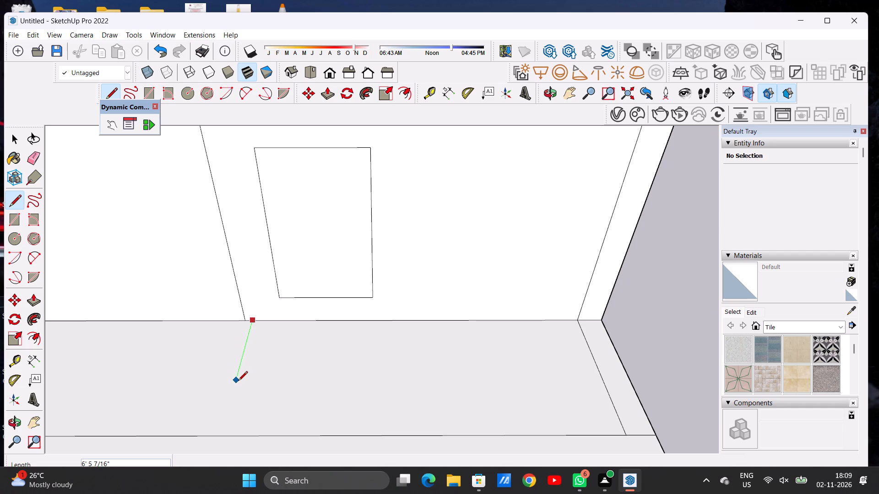
{"action": "left_click", "coordinate": [238, 381]}
{"action": "left_click", "coordinate": [414, 387]}
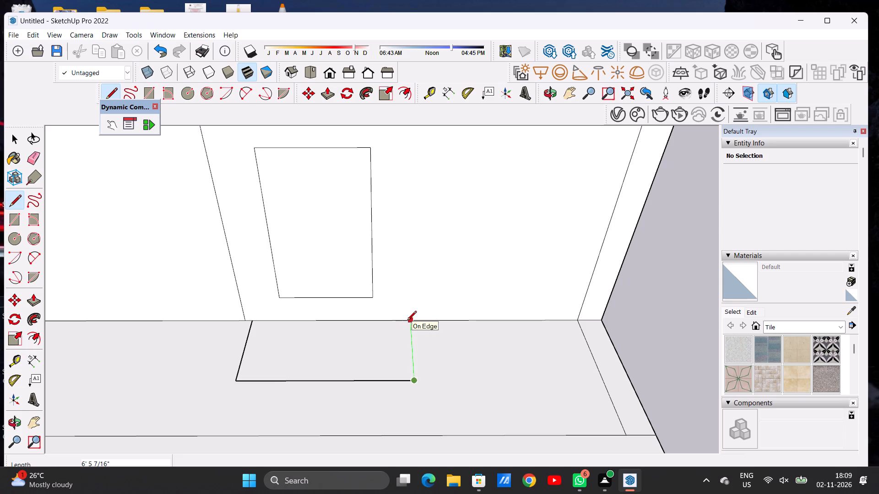
{"action": "key", "text": "space"}
{"action": "type", "text": "L"}
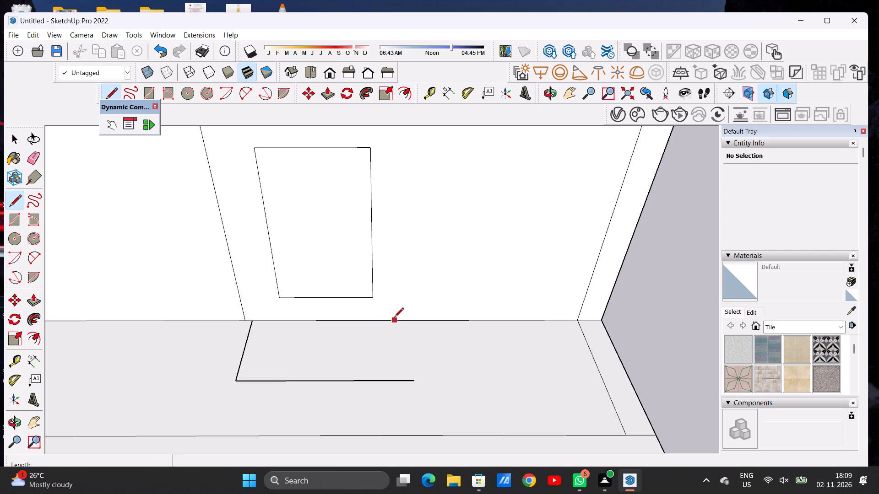
{"action": "left_click", "coordinate": [394, 318]}
{"action": "left_click", "coordinate": [401, 378]}
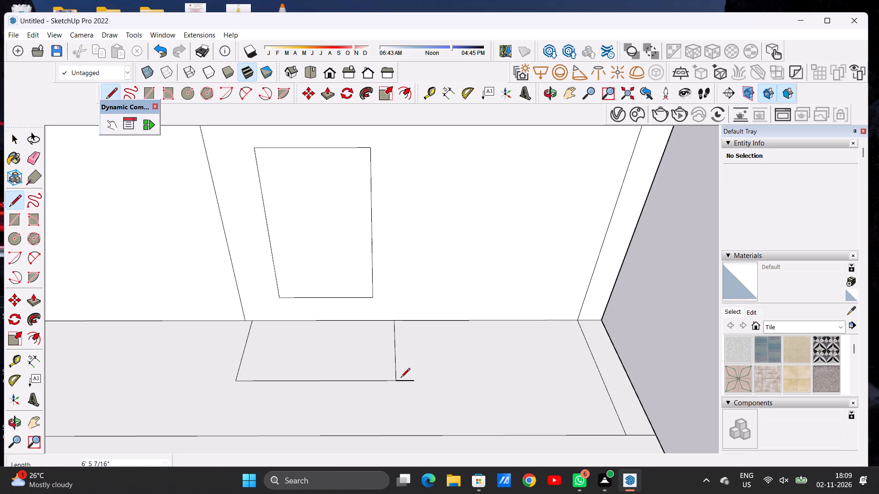
Erase the leftover line end that overshoots the slab outline's front corner.
{"action": "key", "text": "space"}
{"action": "key", "text": "e"}
{"action": "scroll", "coordinate": [417, 376], "scroll_direction": "up", "scroll_amount": 6}
{"action": "left_click_drag", "start_coordinate": [402, 378], "coordinate": [403, 392]}
{"action": "key", "text": "space"}
Divide the slab outline into three roughly equal strips with two lines parallel to the wall, each about 11' 9 7/16" long.
{"action": "scroll", "coordinate": [340, 329], "scroll_direction": "down", "scroll_amount": 4}
{"action": "scroll", "coordinate": [347, 328], "scroll_direction": "up", "scroll_amount": 1}
{"action": "scroll", "coordinate": [353, 326], "scroll_direction": "down", "scroll_amount": 4}
{"action": "scroll", "coordinate": [388, 341], "scroll_direction": "up", "scroll_amount": 1}
{"action": "scroll", "coordinate": [398, 348], "scroll_direction": "down", "scroll_amount": 5}
{"action": "left_click", "coordinate": [543, 91]}
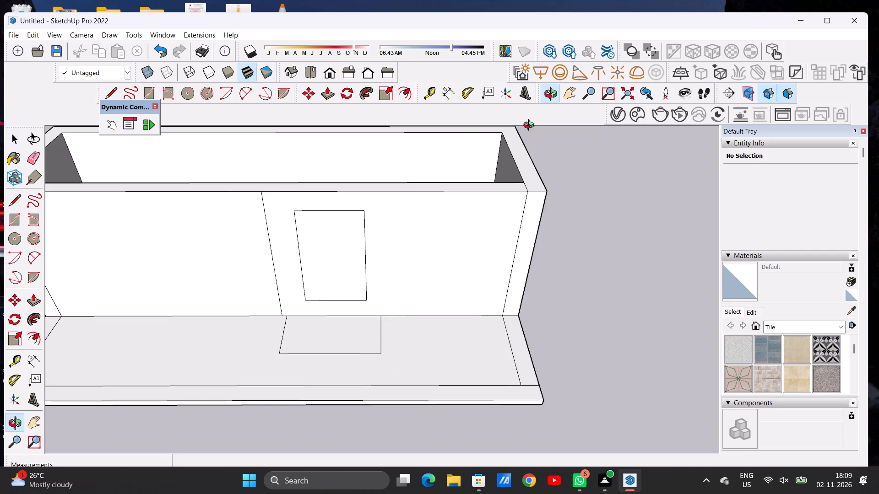
{"action": "left_click_drag", "start_coordinate": [355, 317], "coordinate": [362, 385]}
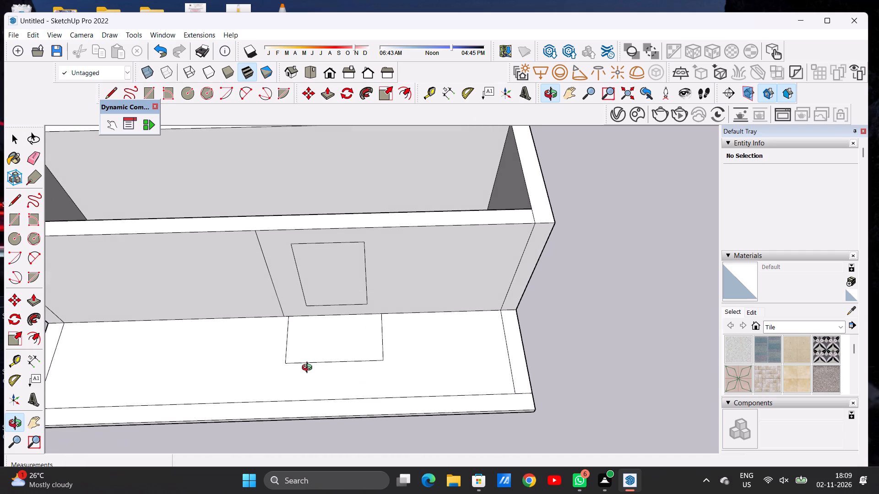
{"action": "scroll", "coordinate": [305, 363], "scroll_direction": "up", "scroll_amount": 6}
{"action": "scroll", "coordinate": [303, 364], "scroll_direction": "down", "scroll_amount": 7}
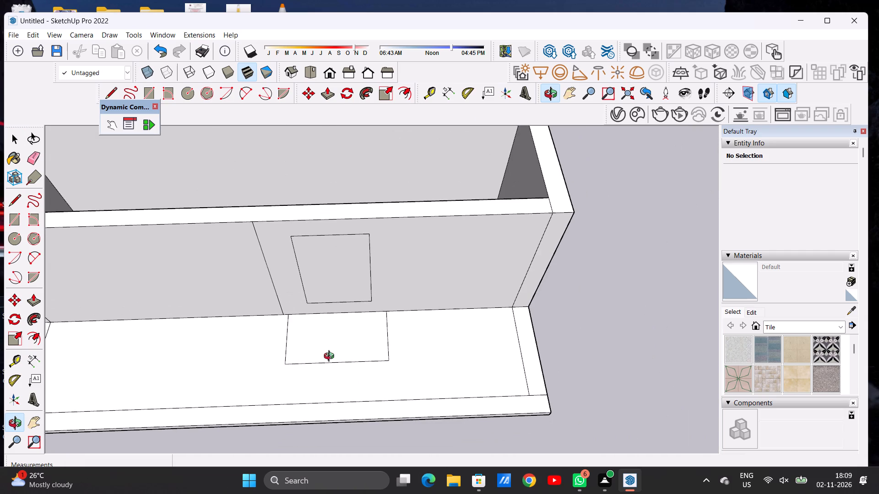
{"action": "left_click_drag", "start_coordinate": [345, 375], "coordinate": [353, 287]}
{"action": "left_click_drag", "start_coordinate": [359, 376], "coordinate": [332, 438]}
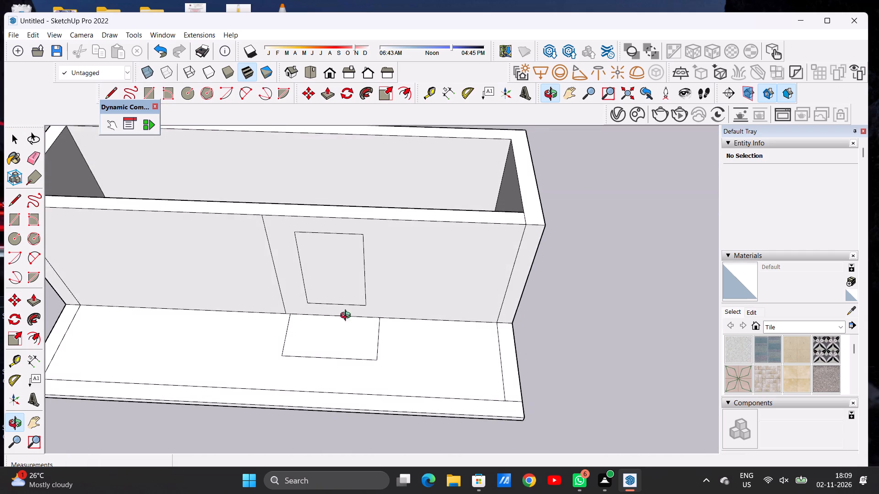
{"action": "left_click_drag", "start_coordinate": [347, 317], "coordinate": [357, 420]}
{"action": "scroll", "coordinate": [314, 333], "scroll_direction": "up", "scroll_amount": 7}
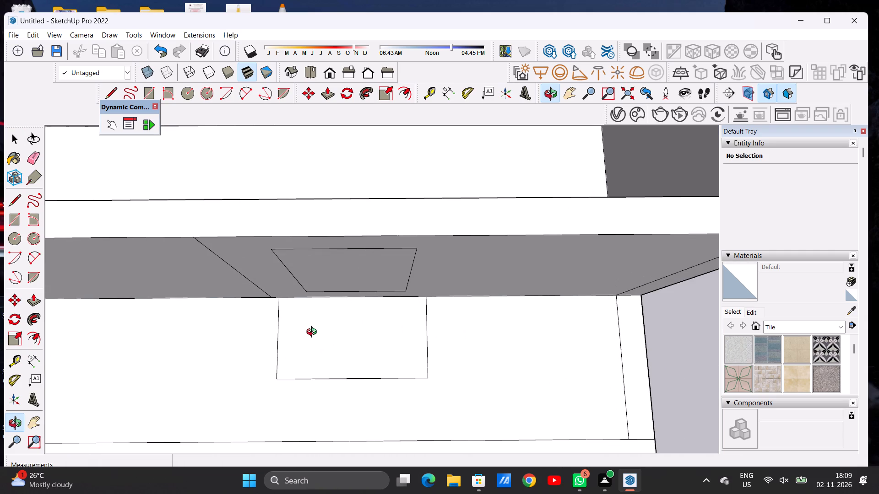
{"action": "left_click_drag", "start_coordinate": [314, 333], "coordinate": [322, 342]}
{"action": "left_click_drag", "start_coordinate": [322, 342], "coordinate": [317, 346]}
{"action": "scroll", "coordinate": [418, 322], "scroll_direction": "up", "scroll_amount": 1}
{"action": "key", "text": "l"}
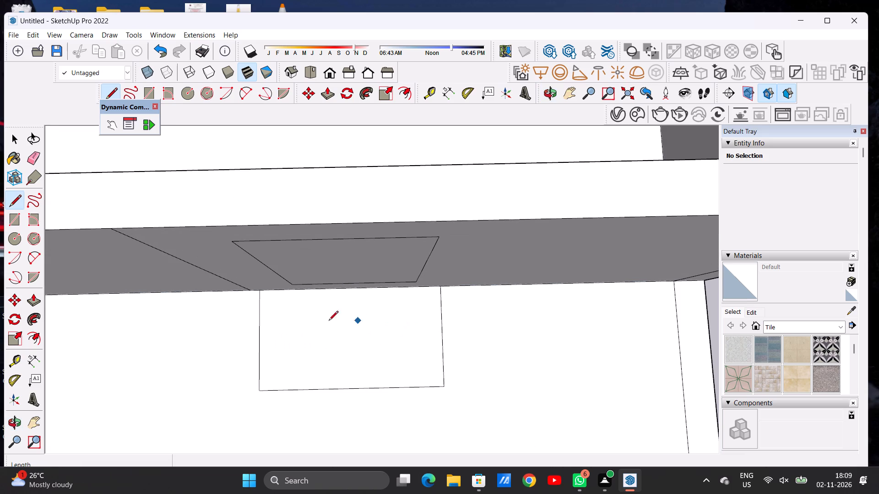
{"action": "left_click", "coordinate": [257, 322]}
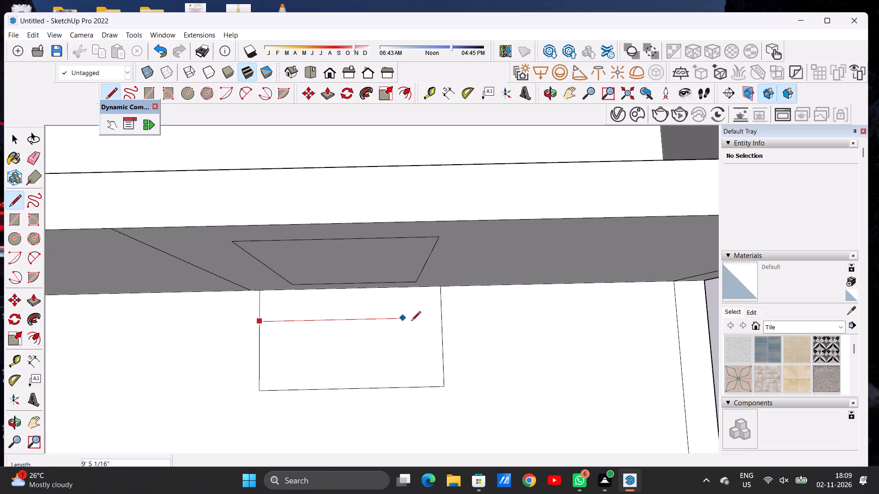
{"action": "left_click", "coordinate": [448, 319]}
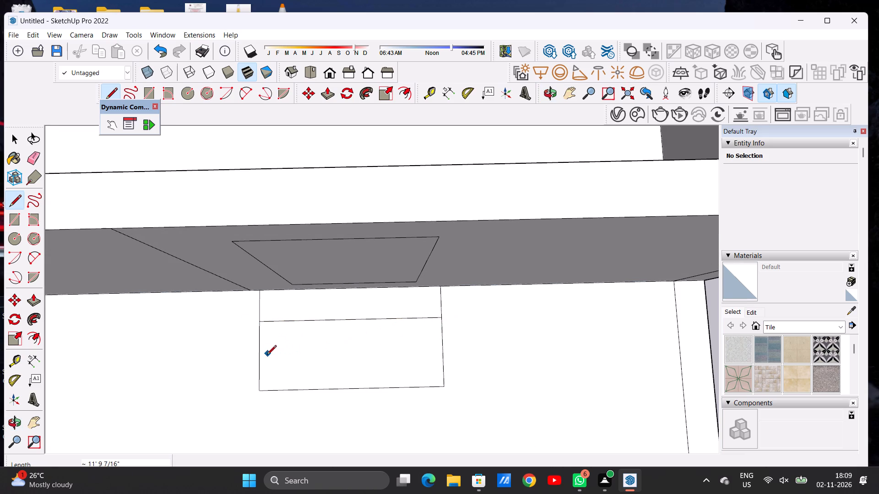
{"action": "left_click", "coordinate": [260, 354]}
{"action": "left_click", "coordinate": [444, 350]}
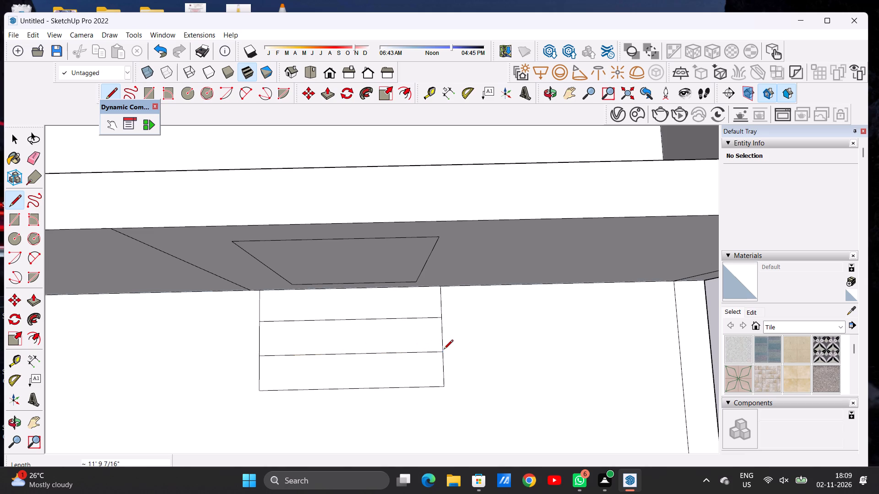
{"action": "key", "text": "space"}
Examine the front wall's upright rectangle and the divided outline on the slab from several angles and distances.
{"action": "scroll", "coordinate": [350, 385], "scroll_direction": "down", "scroll_amount": 7}
{"action": "scroll", "coordinate": [367, 339], "scroll_direction": "up", "scroll_amount": 1}
{"action": "scroll", "coordinate": [368, 338], "scroll_direction": "down", "scroll_amount": 6}
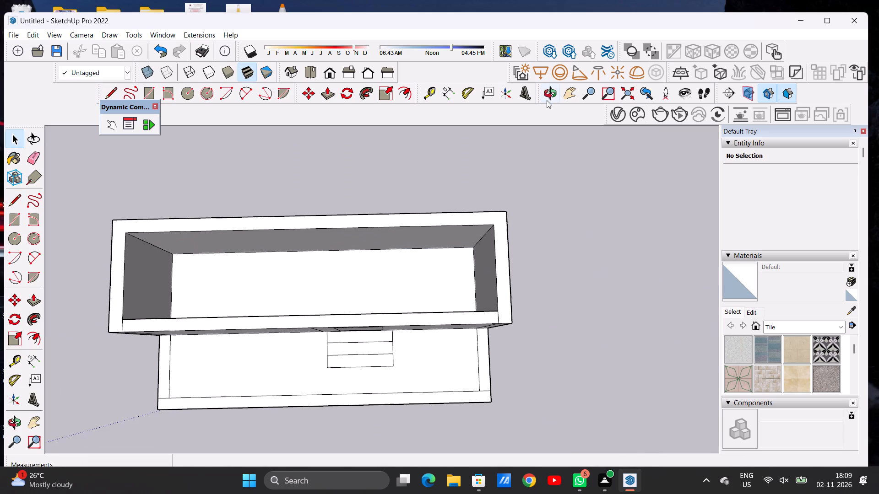
{"action": "left_click", "coordinate": [546, 97]}
{"action": "left_click_drag", "start_coordinate": [336, 415], "coordinate": [260, 277]}
{"action": "scroll", "coordinate": [357, 359], "scroll_direction": "up", "scroll_amount": 7}
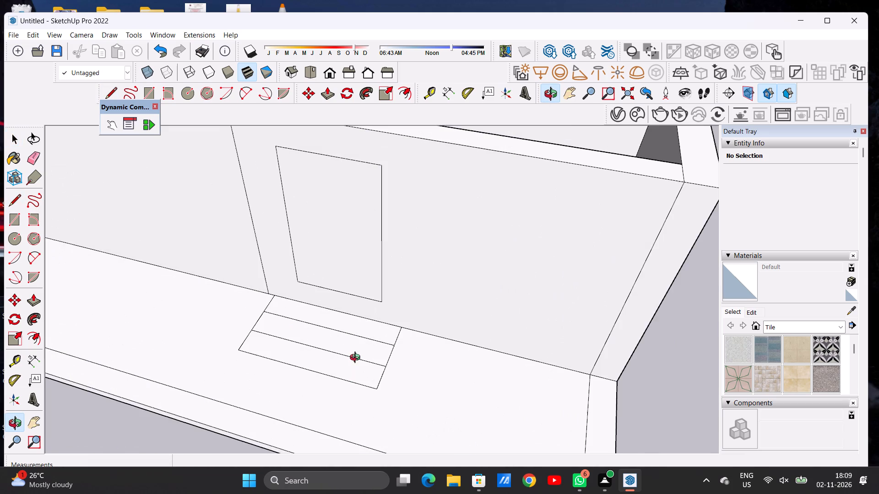
{"action": "left_click_drag", "start_coordinate": [346, 389], "coordinate": [397, 333]}
{"action": "scroll", "coordinate": [352, 384], "scroll_direction": "down", "scroll_amount": 1}
{"action": "scroll", "coordinate": [352, 389], "scroll_direction": "up", "scroll_amount": 1}
{"action": "scroll", "coordinate": [352, 393], "scroll_direction": "down", "scroll_amount": 13}
{"action": "left_click_drag", "start_coordinate": [358, 368], "coordinate": [365, 359]}
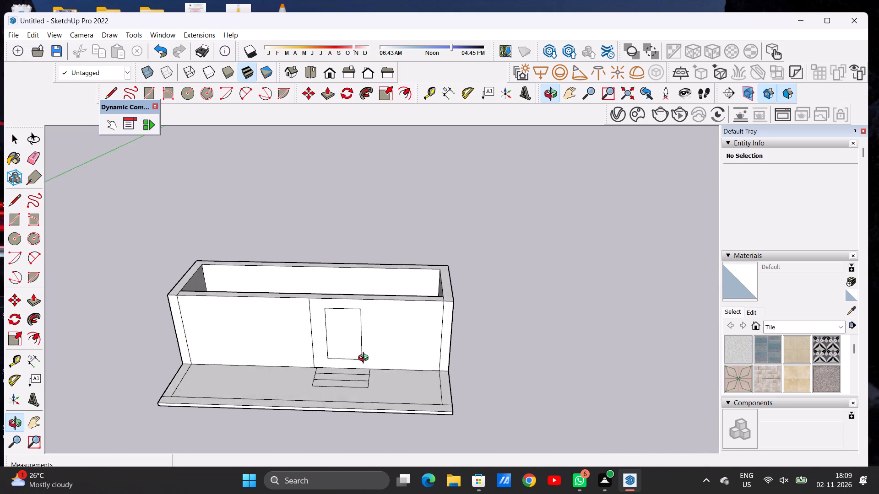
{"action": "left_click_drag", "start_coordinate": [365, 359], "coordinate": [374, 319]}
{"action": "left_click_drag", "start_coordinate": [373, 308], "coordinate": [377, 295]}
{"action": "scroll", "coordinate": [354, 345], "scroll_direction": "up", "scroll_amount": 3}
{"action": "scroll", "coordinate": [354, 345], "scroll_direction": "down", "scroll_amount": 1}
{"action": "scroll", "coordinate": [354, 345], "scroll_direction": "up", "scroll_amount": 1}
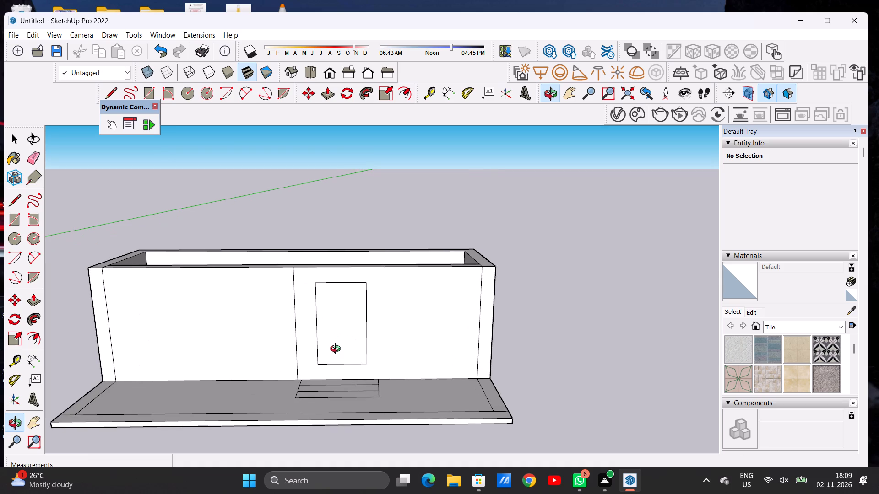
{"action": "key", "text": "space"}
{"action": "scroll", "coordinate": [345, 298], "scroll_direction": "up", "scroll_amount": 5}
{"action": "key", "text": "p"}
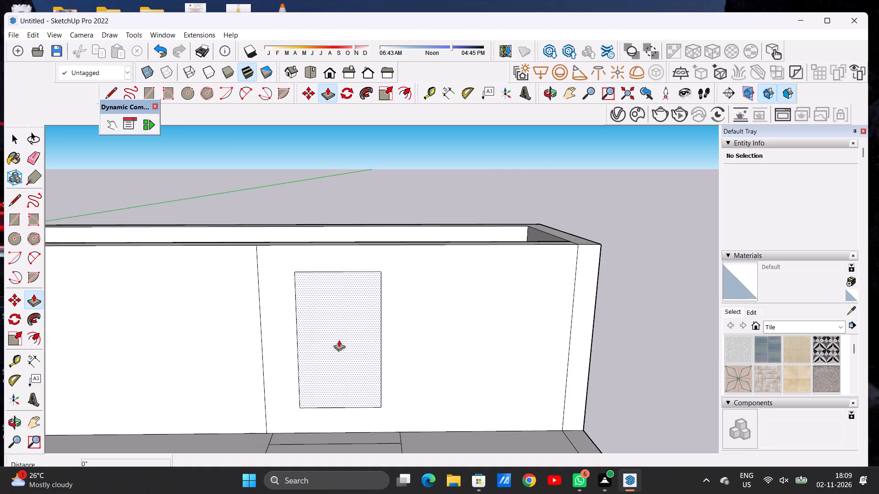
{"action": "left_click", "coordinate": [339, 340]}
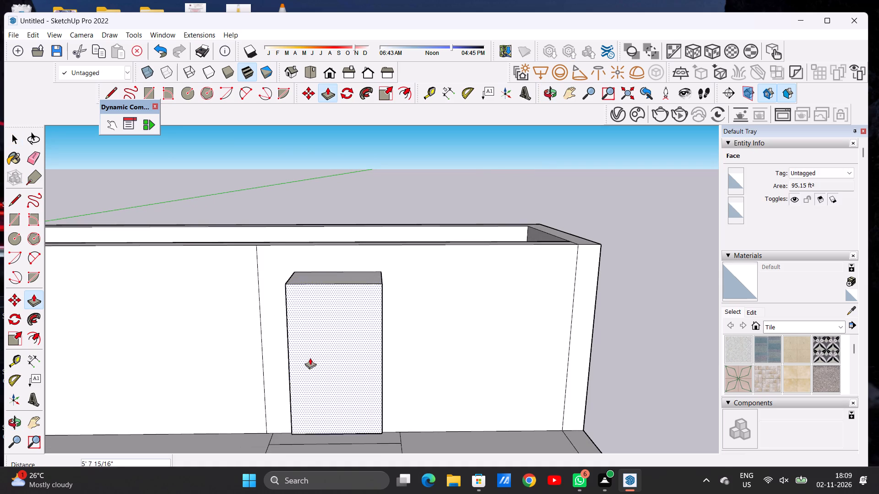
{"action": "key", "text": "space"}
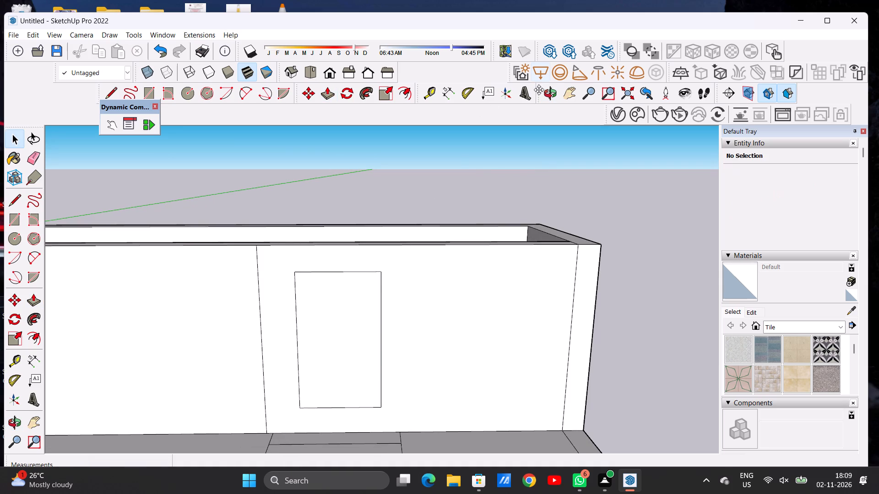
Push the front wall's upright rectangle inward with Push/Pull to form a shallow door recess.
{"action": "left_click", "coordinate": [545, 97]}
{"action": "left_click_drag", "start_coordinate": [380, 323], "coordinate": [284, 402]}
{"action": "scroll", "coordinate": [319, 376], "scroll_direction": "up", "scroll_amount": 6}
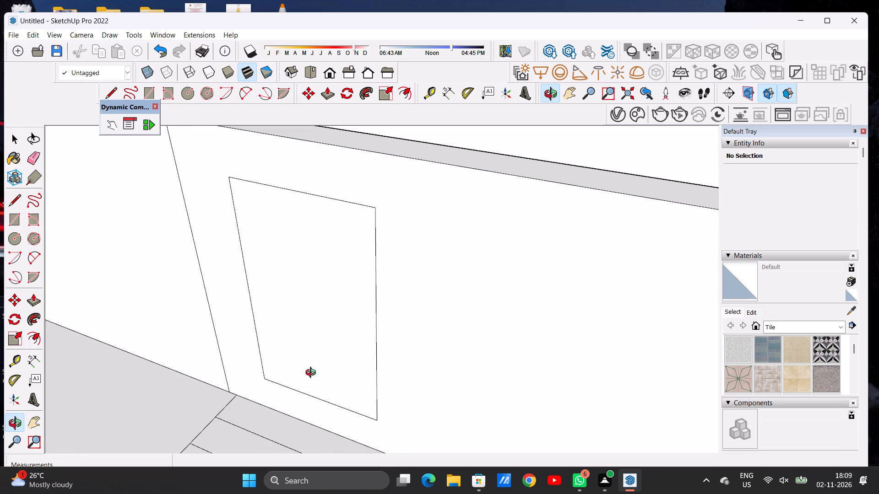
{"action": "key", "text": "p"}
{"action": "scroll", "coordinate": [320, 371], "scroll_direction": "up", "scroll_amount": 4}
{"action": "left_click", "coordinate": [319, 372]}
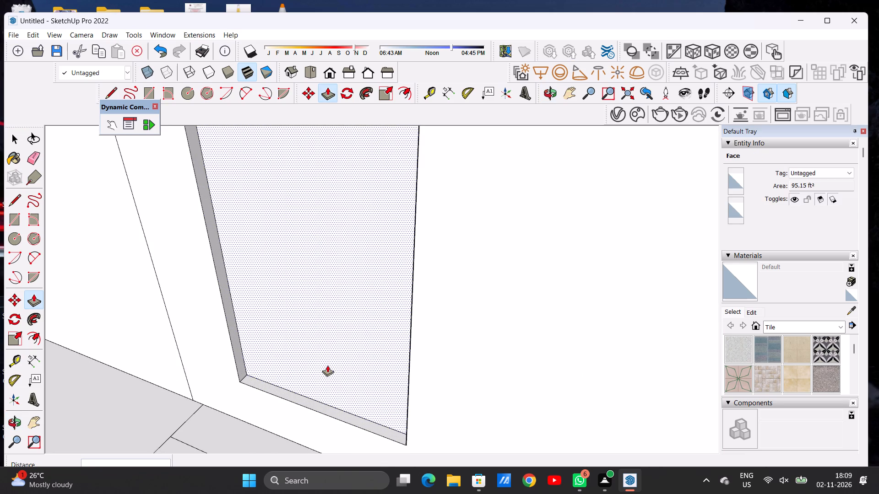
{"action": "left_click", "coordinate": [334, 364]}
{"action": "key", "text": "space"}
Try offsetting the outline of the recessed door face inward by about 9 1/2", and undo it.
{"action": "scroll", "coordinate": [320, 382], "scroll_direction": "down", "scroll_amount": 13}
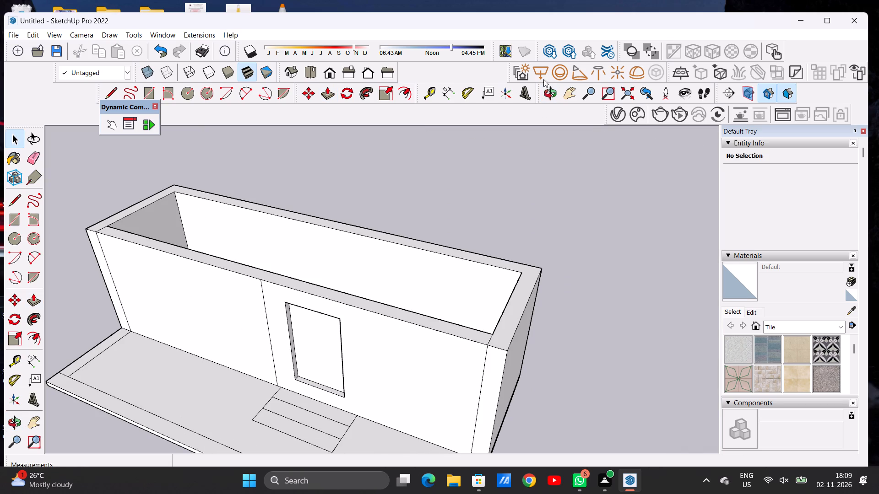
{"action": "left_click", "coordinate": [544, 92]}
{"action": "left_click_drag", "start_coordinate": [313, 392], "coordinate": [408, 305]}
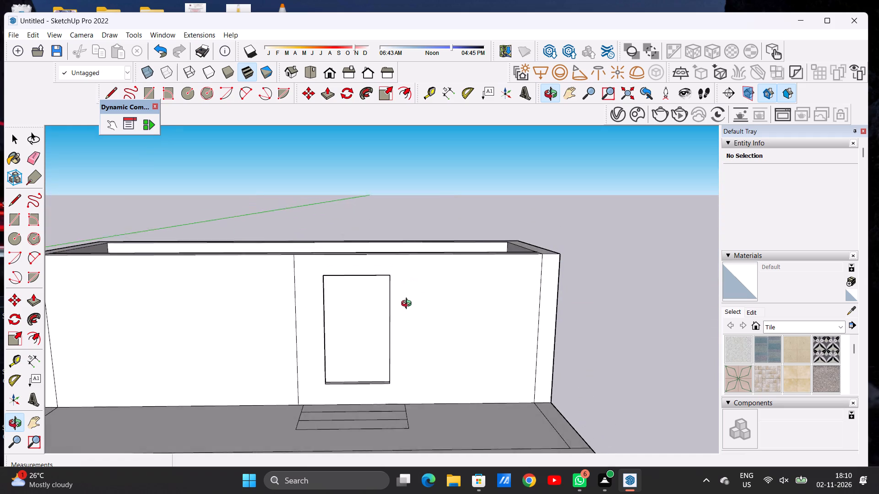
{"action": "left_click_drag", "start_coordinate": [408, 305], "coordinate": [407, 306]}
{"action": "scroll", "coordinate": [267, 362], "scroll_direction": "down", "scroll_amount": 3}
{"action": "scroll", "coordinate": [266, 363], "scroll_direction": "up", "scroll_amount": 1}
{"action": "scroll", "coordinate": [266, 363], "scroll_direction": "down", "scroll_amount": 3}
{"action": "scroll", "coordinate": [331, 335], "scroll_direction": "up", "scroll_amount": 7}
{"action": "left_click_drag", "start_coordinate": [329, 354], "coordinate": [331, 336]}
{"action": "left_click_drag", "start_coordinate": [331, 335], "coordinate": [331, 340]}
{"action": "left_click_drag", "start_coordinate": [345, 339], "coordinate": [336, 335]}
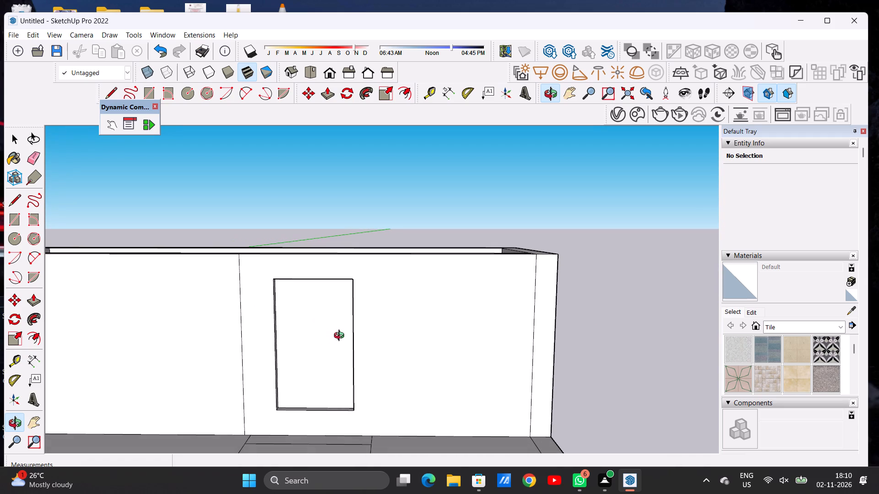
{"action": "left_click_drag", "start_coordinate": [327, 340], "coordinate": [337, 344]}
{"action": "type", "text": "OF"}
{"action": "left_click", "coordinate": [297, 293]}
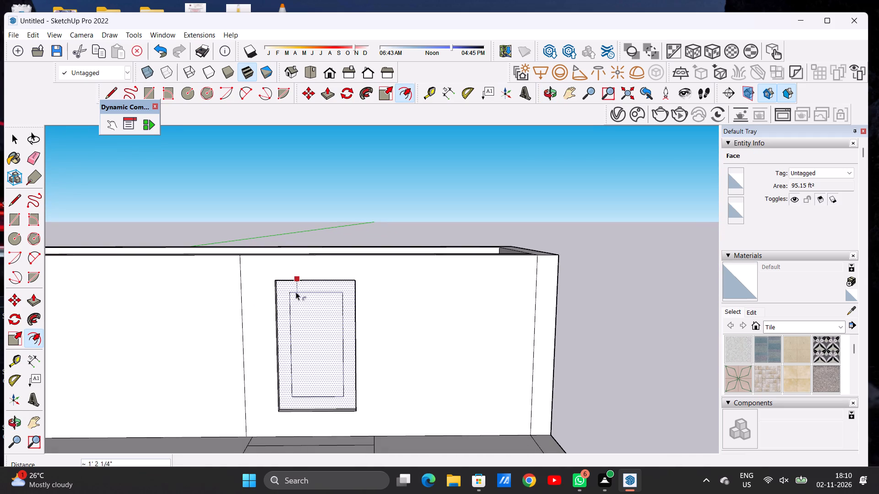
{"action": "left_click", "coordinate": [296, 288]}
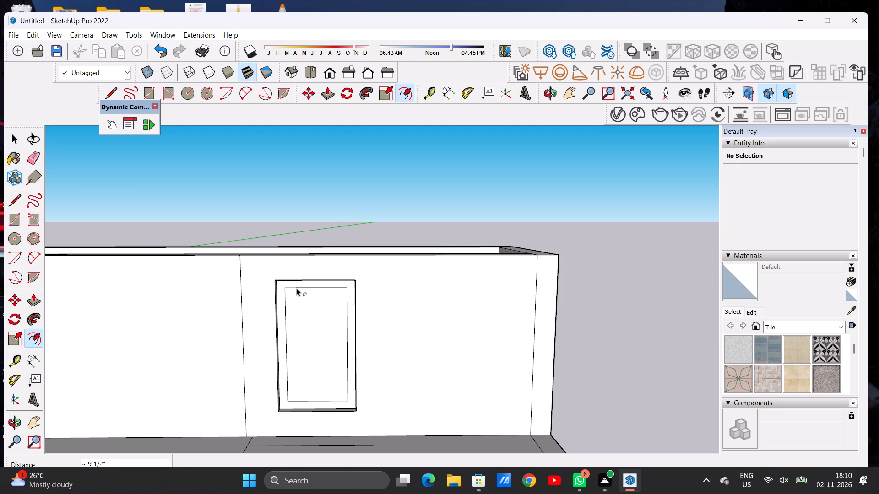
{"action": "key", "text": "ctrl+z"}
Offset the outline of the recessed door face inward by about 6 5/16" to form a frame border.
{"action": "type", "text": "OF"}
{"action": "left_click", "coordinate": [291, 285]}
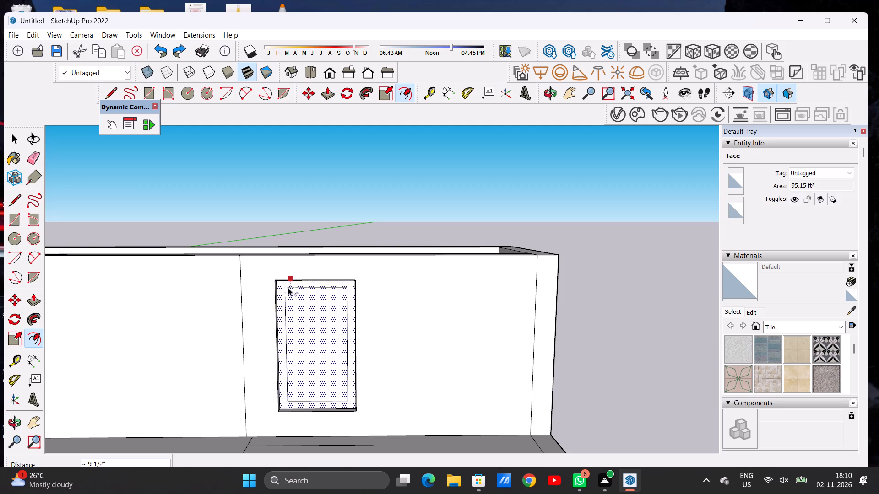
{"action": "left_click", "coordinate": [282, 285]}
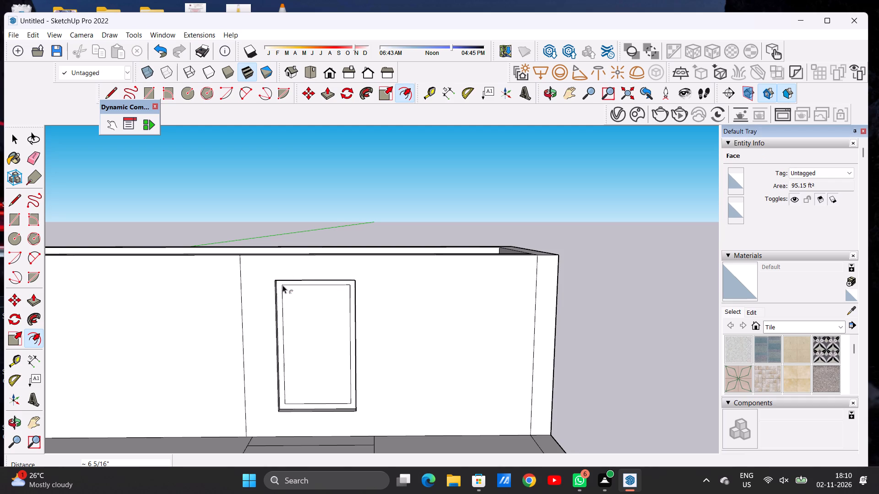
{"action": "key", "text": "space"}
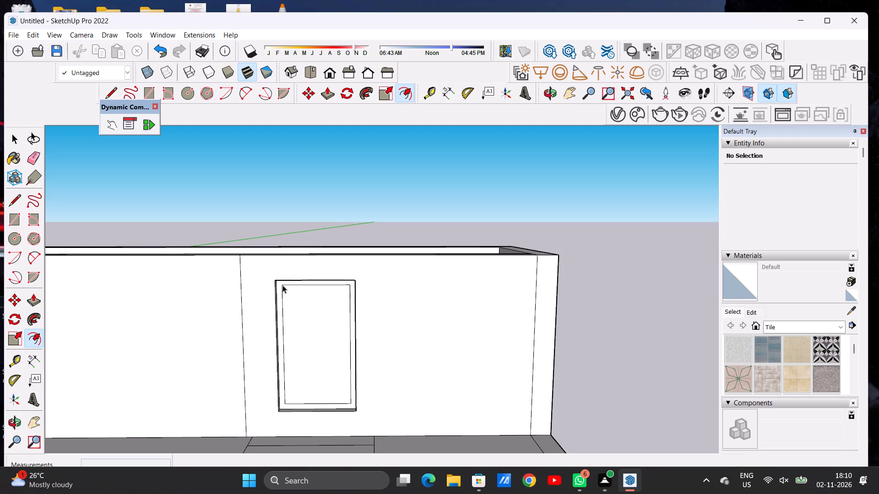
Draw two closely spaced vertical lines through the door's inner panel, right of its centre, each about 11' 8 3/16" long.
{"action": "key", "text": "l"}
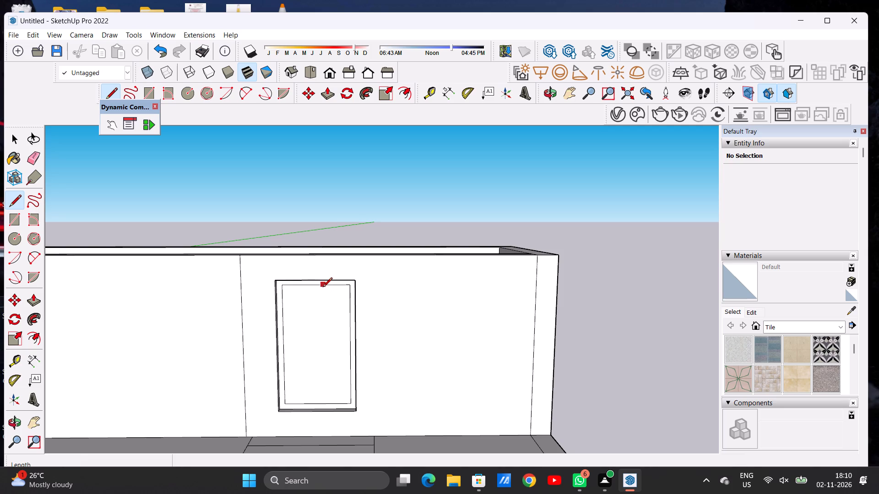
{"action": "left_click", "coordinate": [323, 288]}
{"action": "left_click", "coordinate": [325, 403]}
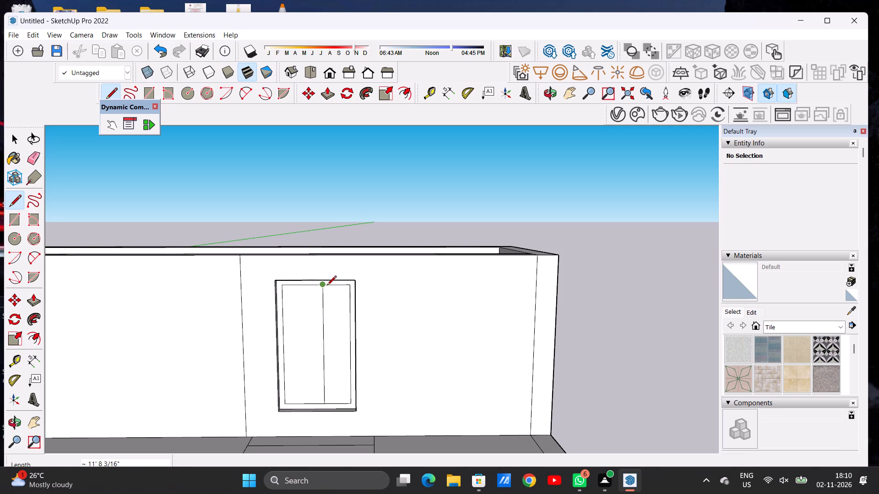
{"action": "scroll", "coordinate": [331, 302], "scroll_direction": "up", "scroll_amount": 7}
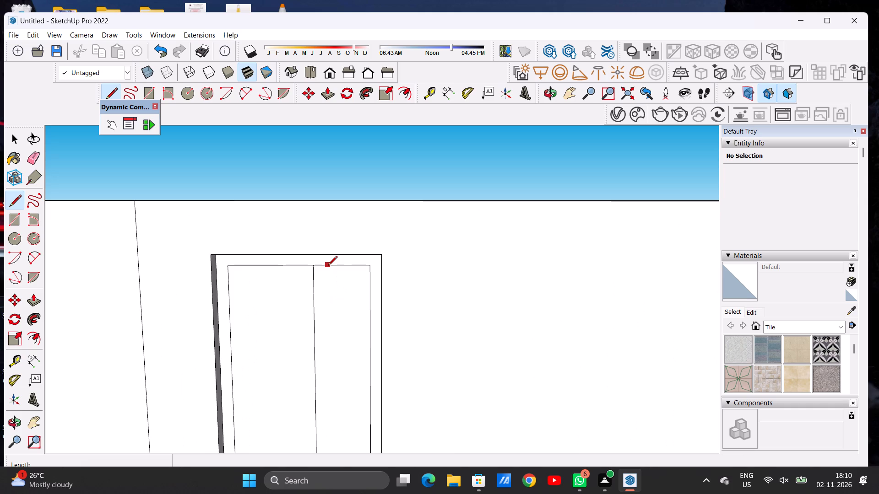
{"action": "left_click", "coordinate": [328, 266]}
{"action": "scroll", "coordinate": [332, 291], "scroll_direction": "down", "scroll_amount": 13}
{"action": "scroll", "coordinate": [333, 355], "scroll_direction": "down", "scroll_amount": 1}
{"action": "scroll", "coordinate": [333, 355], "scroll_direction": "up", "scroll_amount": 6}
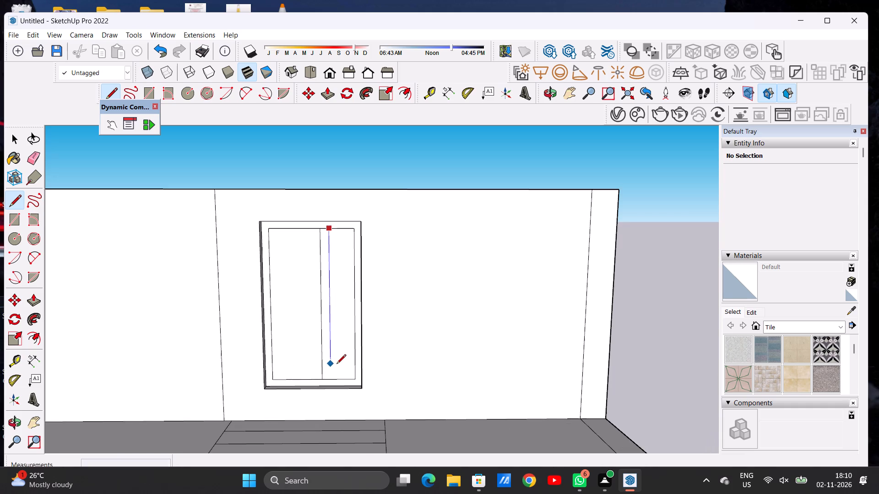
{"action": "left_click", "coordinate": [332, 379]}
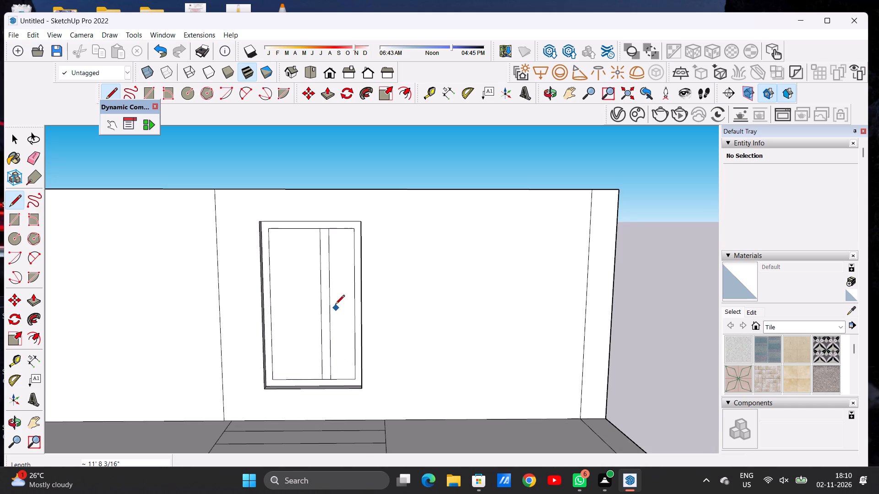
{"action": "key", "text": "space"}
Draw a narrow upright handle rectangle, about 2' 5" tall, on the door's narrower right-hand panel.
{"action": "type", "text": "R"}
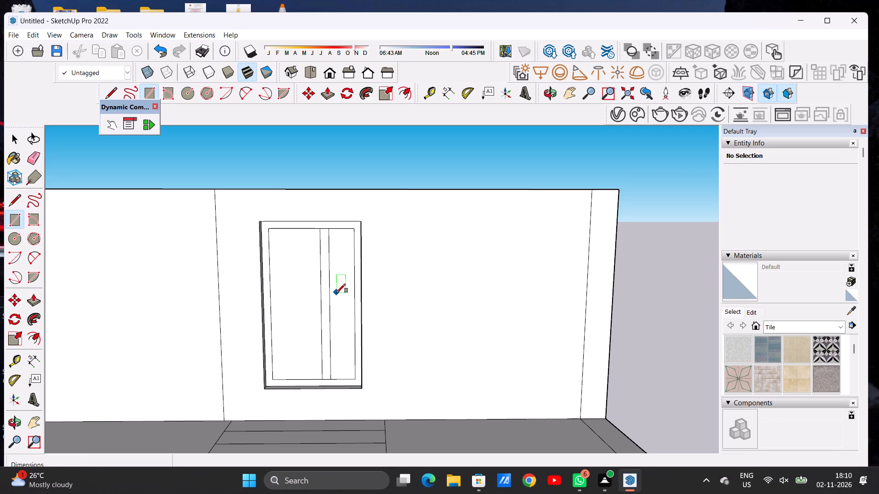
{"action": "left_click", "coordinate": [338, 292]}
{"action": "left_click", "coordinate": [344, 290]}
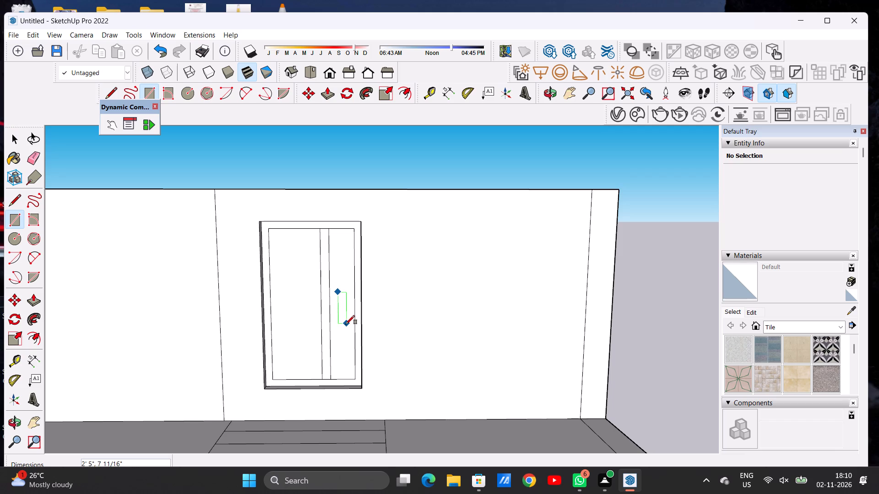
{"action": "left_click", "coordinate": [345, 325]}
{"action": "key", "text": "space"}
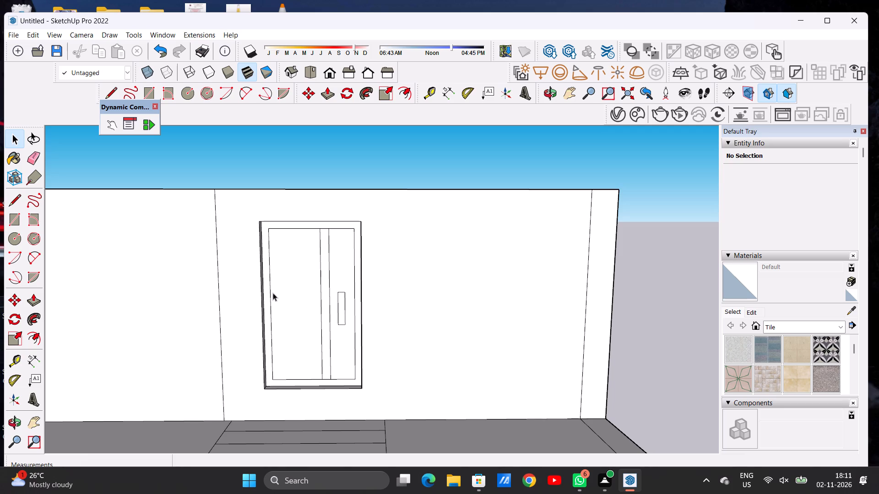
Examine the detailed door and the three-strip outline on the slab from the front and from above.
{"action": "scroll", "coordinate": [265, 289], "scroll_direction": "down", "scroll_amount": 8}
{"action": "scroll", "coordinate": [303, 261], "scroll_direction": "up", "scroll_amount": 1}
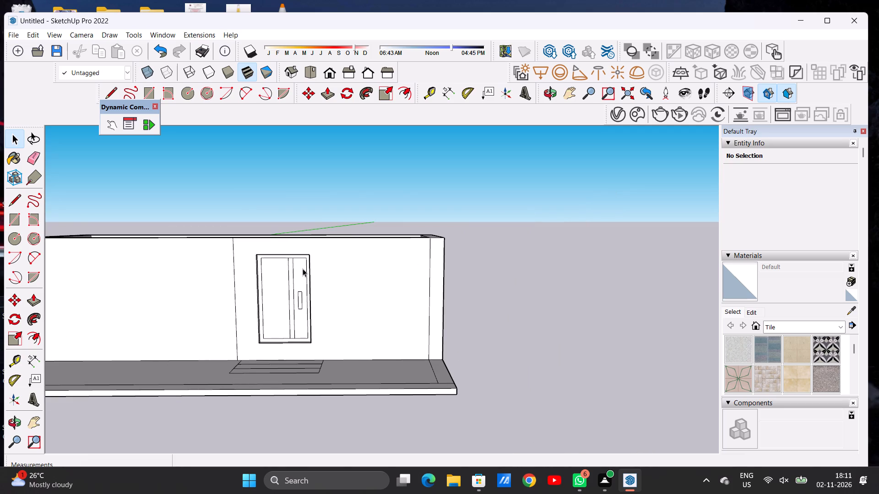
{"action": "scroll", "coordinate": [274, 266], "scroll_direction": "down", "scroll_amount": 2}
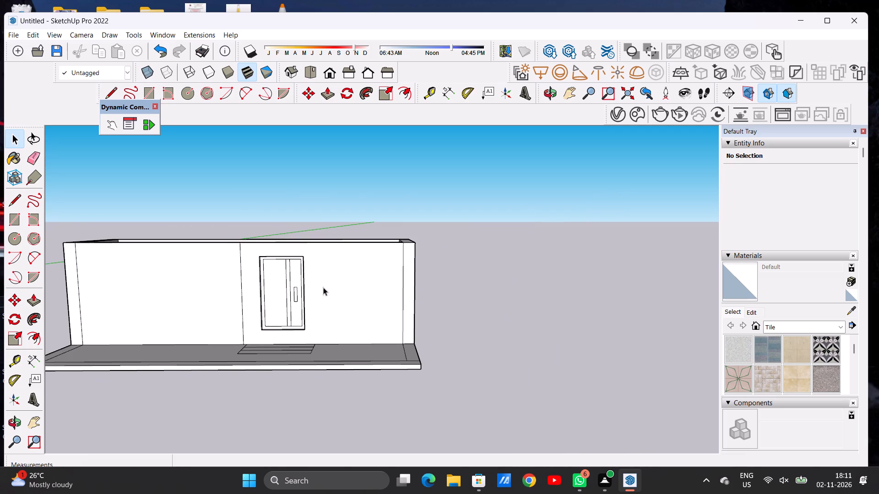
{"action": "scroll", "coordinate": [338, 322], "scroll_direction": "up", "scroll_amount": 1}
{"action": "scroll", "coordinate": [338, 322], "scroll_direction": "down", "scroll_amount": 1}
{"action": "scroll", "coordinate": [338, 322], "scroll_direction": "up", "scroll_amount": 5}
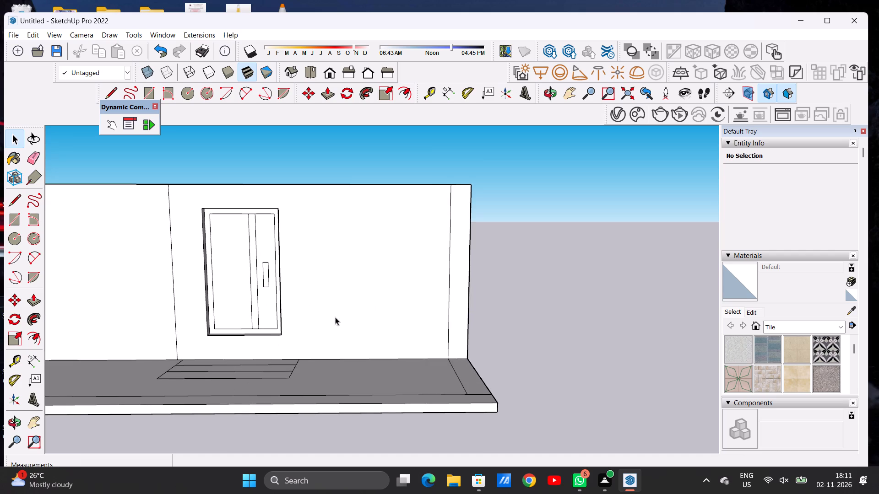
{"action": "left_click", "coordinate": [551, 92]}
{"action": "left_click_drag", "start_coordinate": [488, 204], "coordinate": [352, 308]}
{"action": "scroll", "coordinate": [349, 282], "scroll_direction": "down", "scroll_amount": 5}
{"action": "scroll", "coordinate": [323, 303], "scroll_direction": "up", "scroll_amount": 2}
{"action": "scroll", "coordinate": [323, 303], "scroll_direction": "down", "scroll_amount": 1}
{"action": "scroll", "coordinate": [323, 303], "scroll_direction": "up", "scroll_amount": 12}
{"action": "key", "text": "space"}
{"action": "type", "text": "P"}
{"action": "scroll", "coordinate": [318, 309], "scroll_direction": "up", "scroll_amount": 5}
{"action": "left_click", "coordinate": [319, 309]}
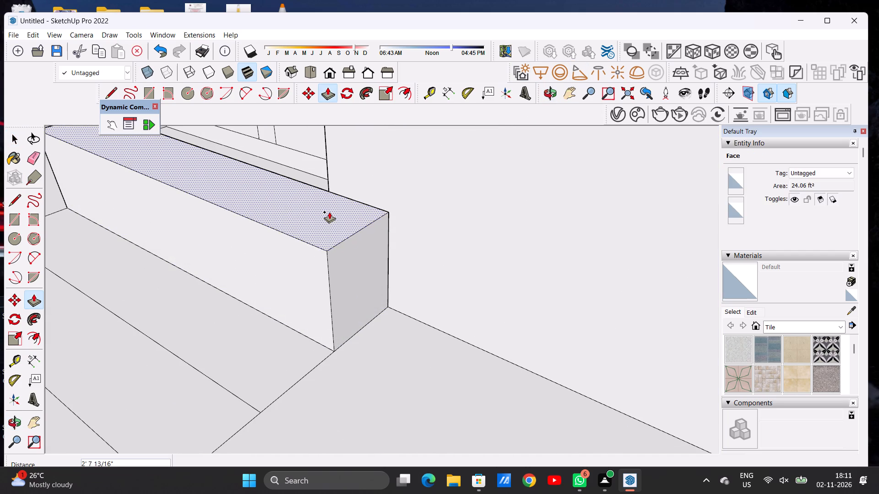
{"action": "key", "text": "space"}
Raise the strip against the wall about 2' 6 3/16" to the bottom edge of the door recess as the top step.
{"action": "scroll", "coordinate": [336, 281], "scroll_direction": "down", "scroll_amount": 4}
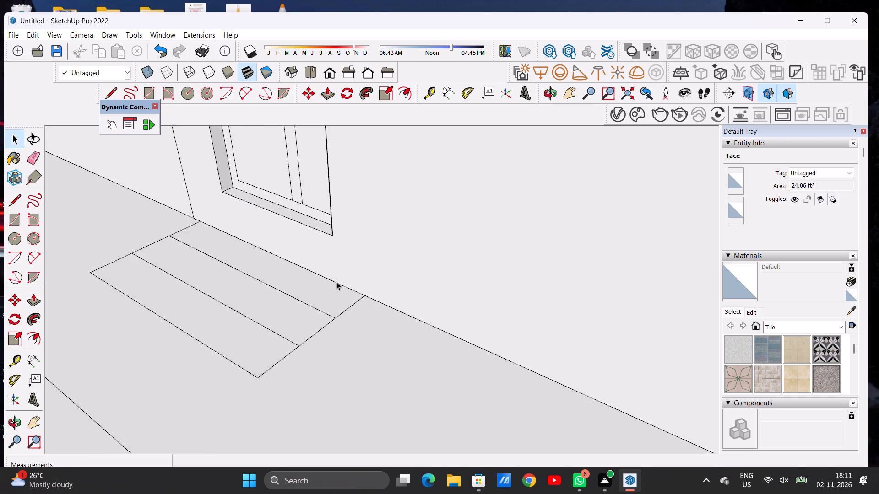
{"action": "scroll", "coordinate": [336, 282], "scroll_direction": "down", "scroll_amount": 9}
{"action": "scroll", "coordinate": [278, 223], "scroll_direction": "up", "scroll_amount": 13}
{"action": "scroll", "coordinate": [279, 245], "scroll_direction": "down", "scroll_amount": 1}
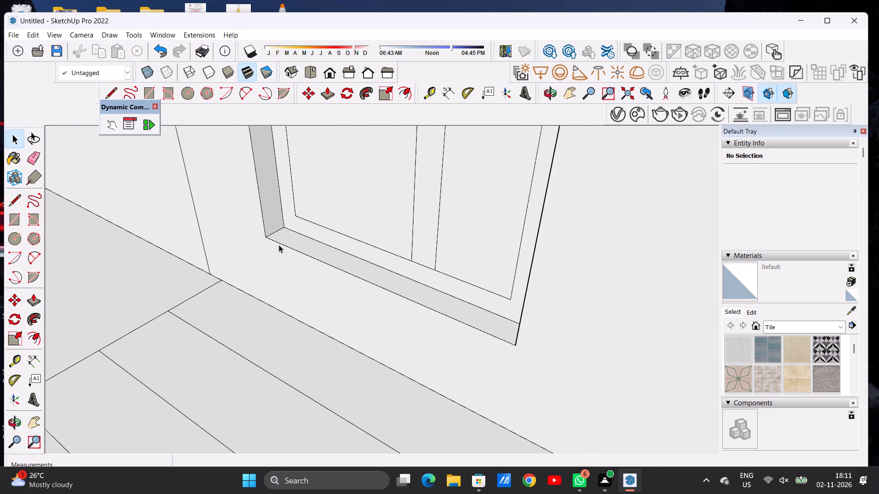
{"action": "key", "text": "o"}
{"action": "key", "text": "p"}
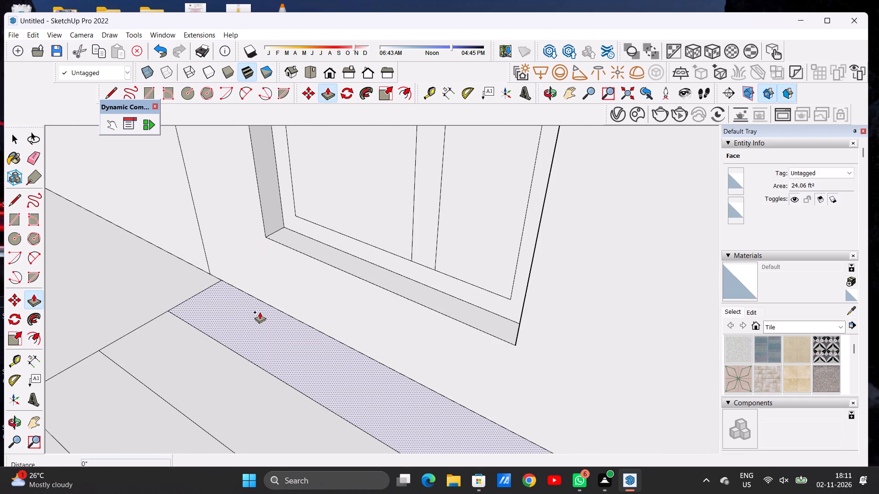
{"action": "left_click", "coordinate": [261, 309]}
{"action": "left_click", "coordinate": [270, 236]}
Raise the middle strip 1' 7 1/2" and a further 2 7/8" to form the middle step.
{"action": "scroll", "coordinate": [270, 236], "scroll_direction": "down", "scroll_amount": 3}
{"action": "scroll", "coordinate": [269, 236], "scroll_direction": "up", "scroll_amount": 1}
{"action": "scroll", "coordinate": [269, 235], "scroll_direction": "down", "scroll_amount": 2}
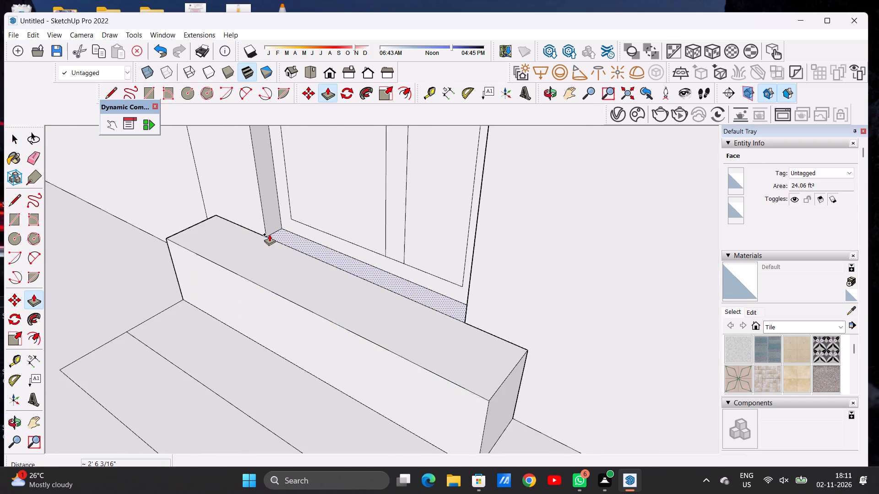
{"action": "scroll", "coordinate": [269, 234], "scroll_direction": "down", "scroll_amount": 7}
{"action": "scroll", "coordinate": [323, 323], "scroll_direction": "up", "scroll_amount": 8}
{"action": "left_click", "coordinate": [323, 323]}
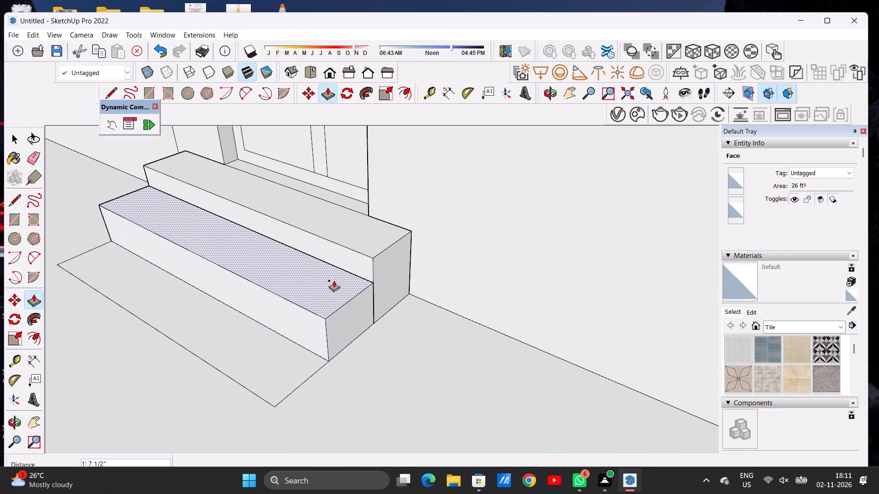
{"action": "left_click", "coordinate": [332, 281]}
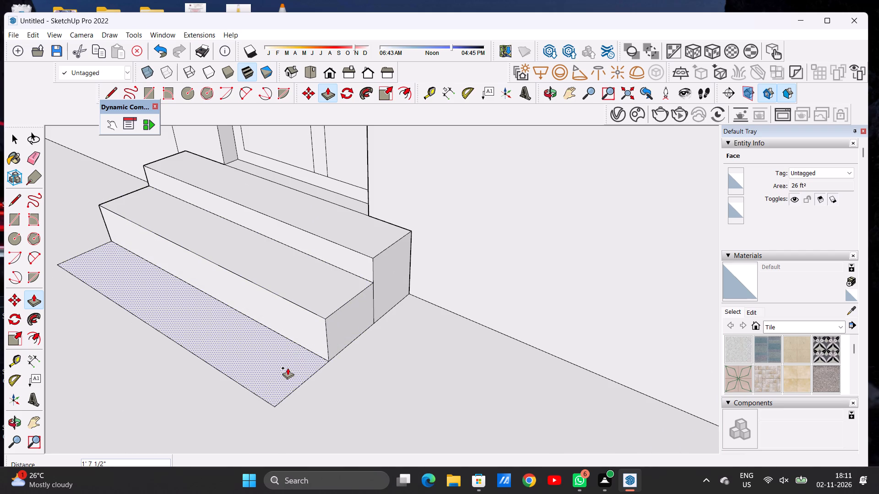
{"action": "left_click", "coordinate": [288, 368]}
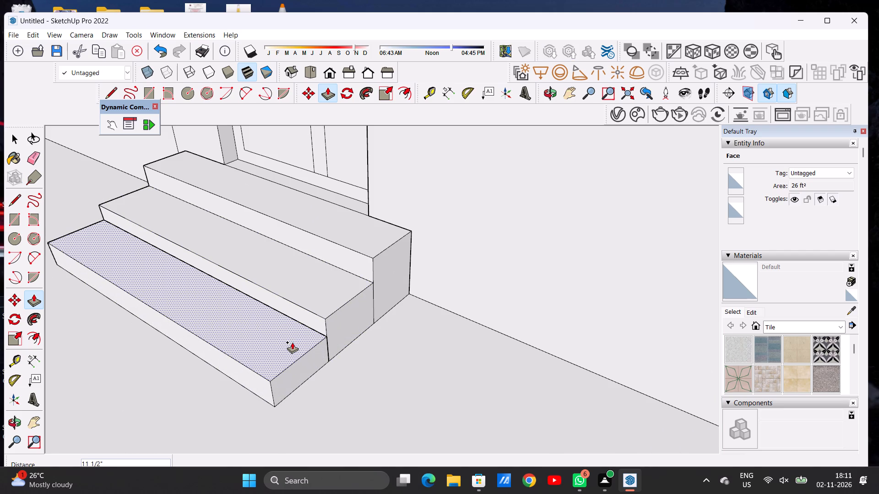
{"action": "key", "text": "space"}
{"action": "key", "text": "p"}
{"action": "left_click", "coordinate": [318, 300]}
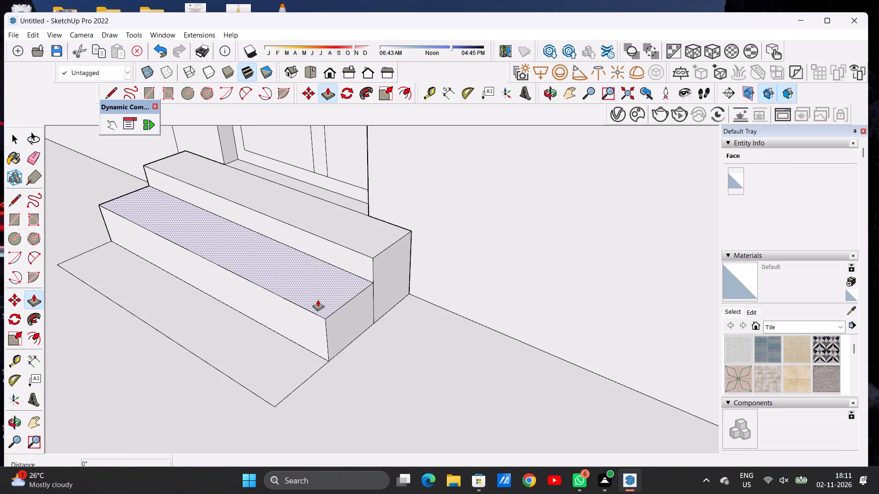
{"action": "left_click", "coordinate": [320, 293]}
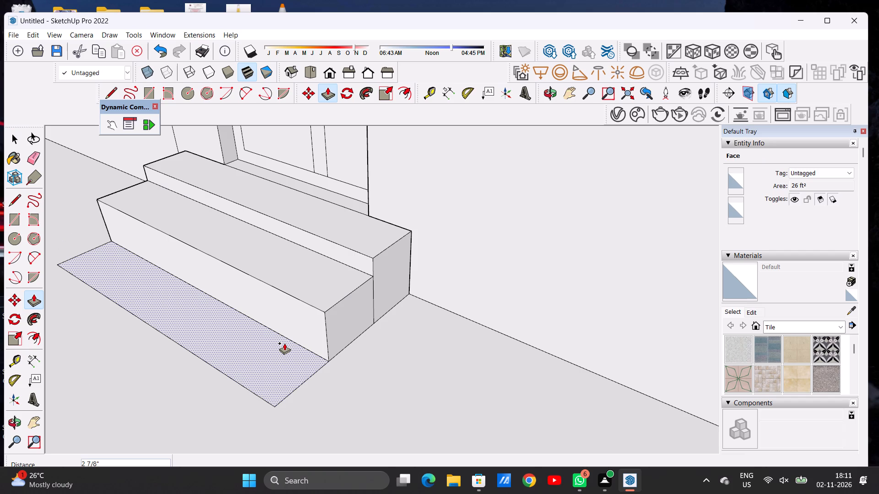
Raise the front strip about 11 1/4" to form the lowest step.
{"action": "left_click", "coordinate": [284, 343]}
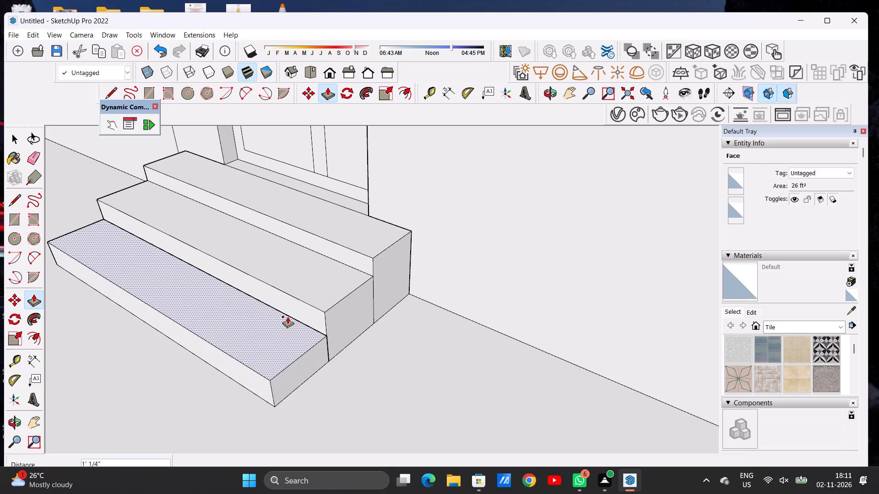
{"action": "left_click", "coordinate": [287, 319]}
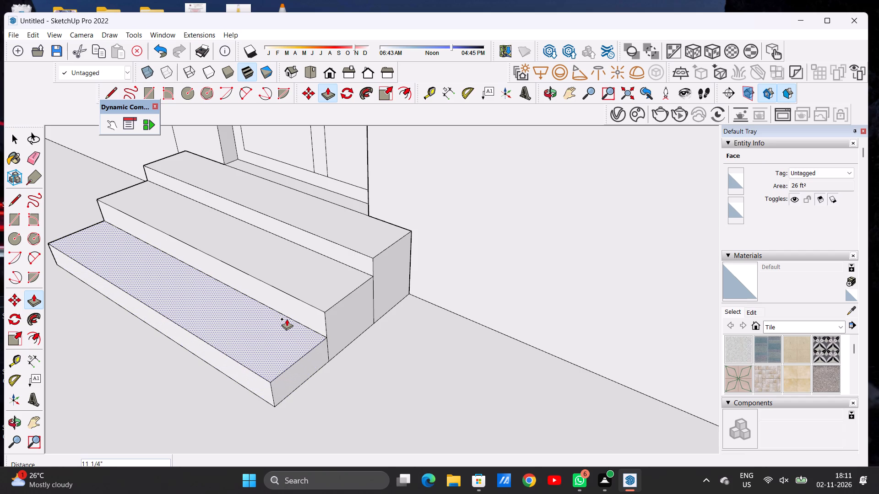
{"action": "key", "text": "space"}
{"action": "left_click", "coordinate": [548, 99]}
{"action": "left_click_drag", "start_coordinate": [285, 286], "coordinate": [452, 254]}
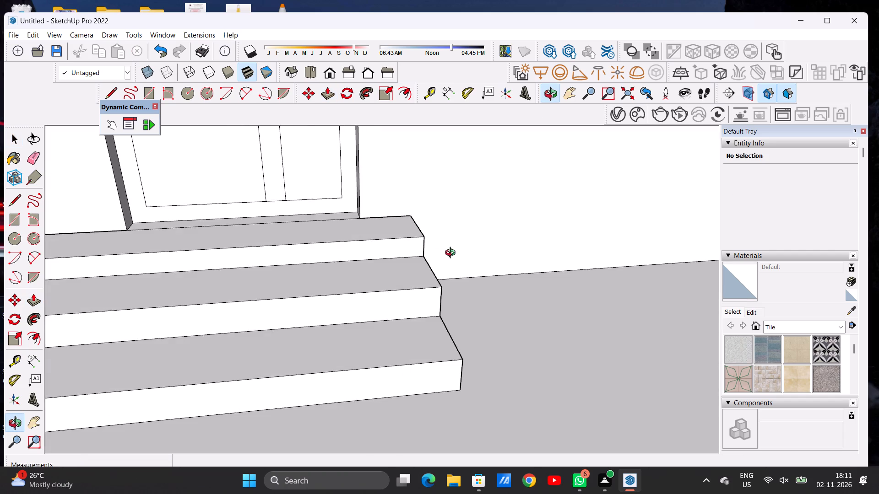
Examine the finished entrance steps, the door and the blank front wall beside it from several distances and angles.
{"action": "scroll", "coordinate": [422, 284], "scroll_direction": "down", "scroll_amount": 8}
{"action": "scroll", "coordinate": [367, 262], "scroll_direction": "down", "scroll_amount": 11}
{"action": "left_click_drag", "start_coordinate": [360, 296], "coordinate": [347, 270]}
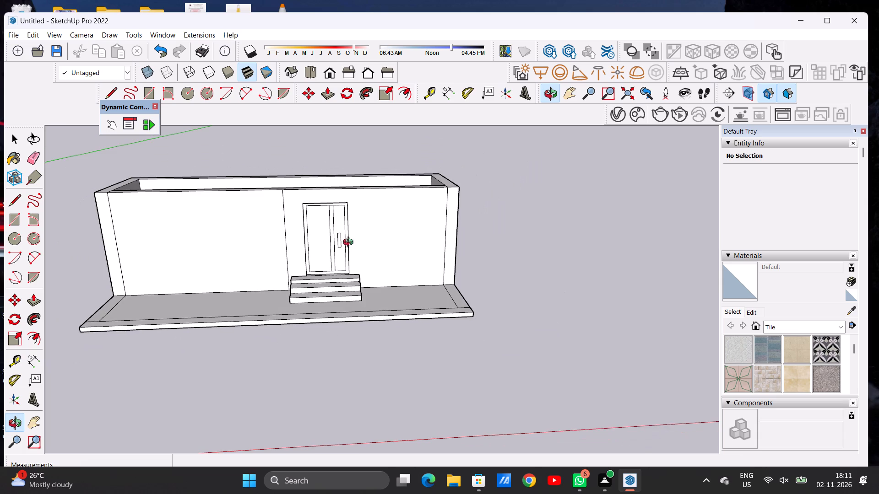
{"action": "scroll", "coordinate": [354, 311], "scroll_direction": "up", "scroll_amount": 5}
{"action": "scroll", "coordinate": [346, 312], "scroll_direction": "down", "scroll_amount": 10}
{"action": "left_click_drag", "start_coordinate": [380, 297], "coordinate": [359, 235]}
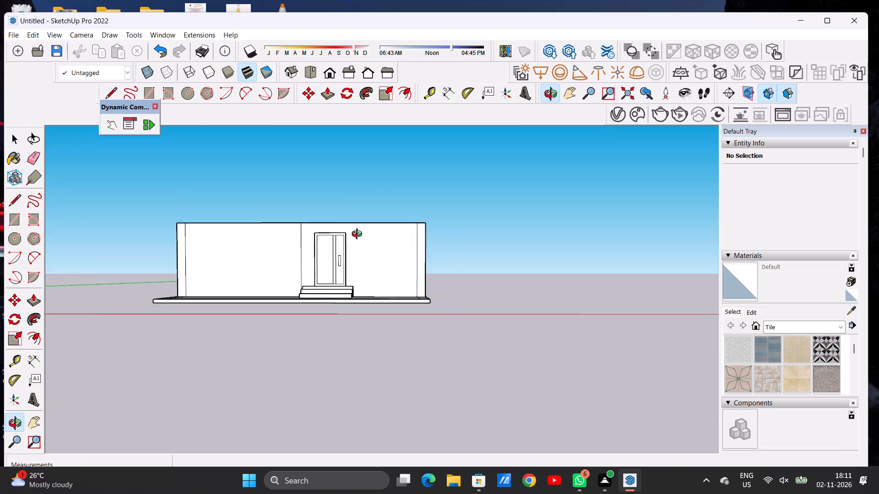
{"action": "left_click_drag", "start_coordinate": [359, 235], "coordinate": [360, 242]}
{"action": "scroll", "coordinate": [361, 242], "scroll_direction": "up", "scroll_amount": 6}
{"action": "left_click_drag", "start_coordinate": [365, 281], "coordinate": [378, 269]}
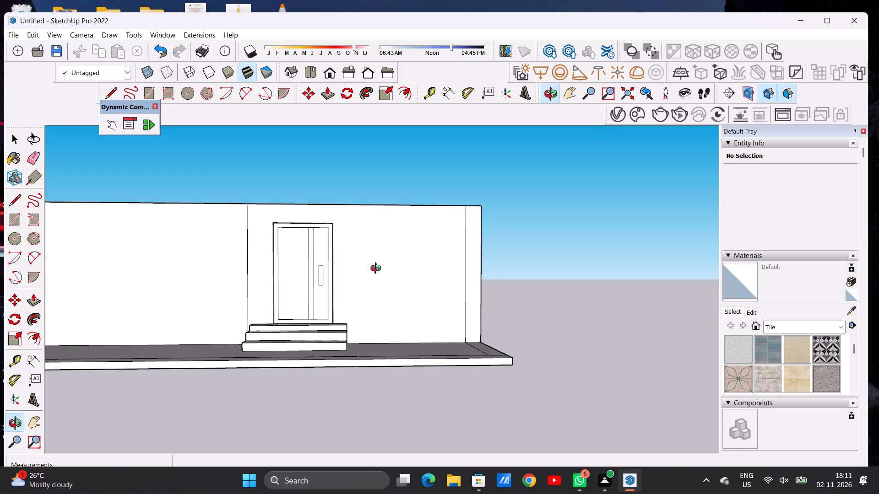
{"action": "left_click_drag", "start_coordinate": [378, 269], "coordinate": [372, 269]}
{"action": "scroll", "coordinate": [405, 286], "scroll_direction": "down", "scroll_amount": 7}
{"action": "scroll", "coordinate": [395, 273], "scroll_direction": "up", "scroll_amount": 4}
{"action": "scroll", "coordinate": [395, 273], "scroll_direction": "down", "scroll_amount": 1}
{"action": "scroll", "coordinate": [395, 273], "scroll_direction": "up", "scroll_amount": 7}
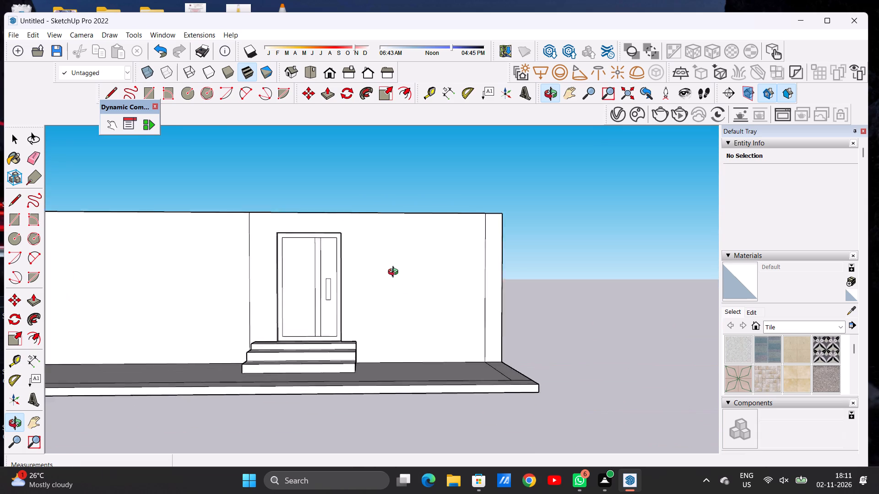
{"action": "scroll", "coordinate": [395, 273], "scroll_direction": "up", "scroll_amount": 1}
{"action": "left_click_drag", "start_coordinate": [399, 289], "coordinate": [395, 274]}
{"action": "left_click_drag", "start_coordinate": [394, 268], "coordinate": [396, 274]}
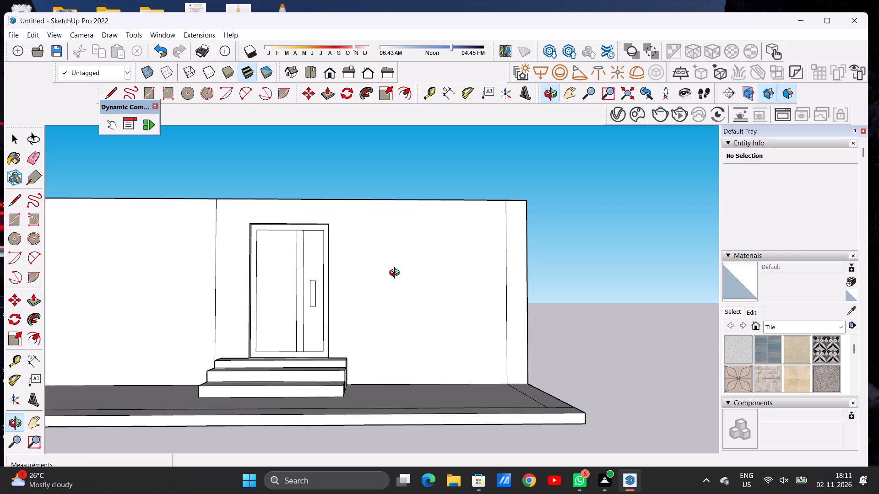
{"action": "scroll", "coordinate": [433, 333], "scroll_direction": "down", "scroll_amount": 5}
{"action": "left_click_drag", "start_coordinate": [437, 343], "coordinate": [437, 344]}
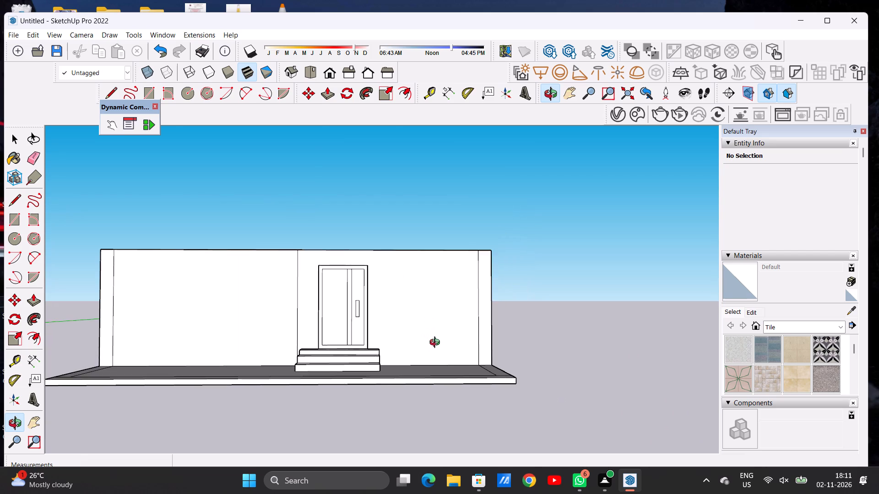
{"action": "left_click_drag", "start_coordinate": [437, 344], "coordinate": [419, 360]}
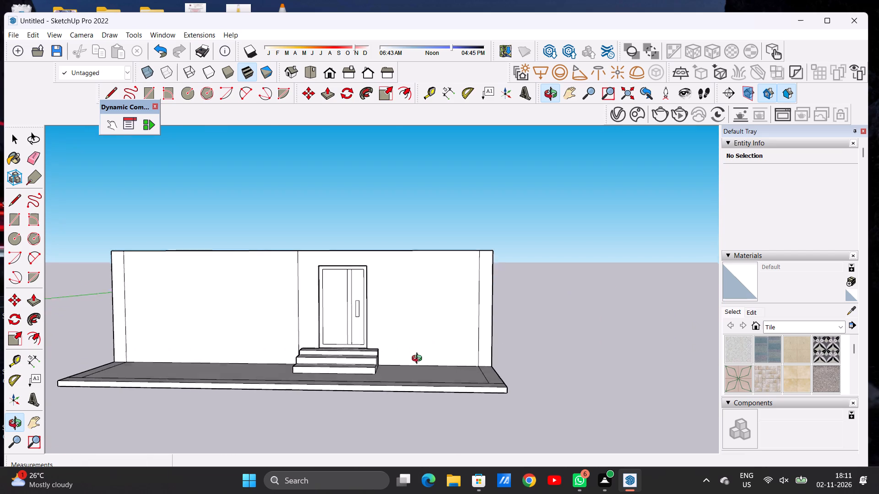
{"action": "left_click_drag", "start_coordinate": [419, 360], "coordinate": [419, 365]}
{"action": "scroll", "coordinate": [443, 365], "scroll_direction": "down", "scroll_amount": 7}
{"action": "scroll", "coordinate": [418, 347], "scroll_direction": "up", "scroll_amount": 3}
{"action": "scroll", "coordinate": [418, 347], "scroll_direction": "down", "scroll_amount": 1}
{"action": "scroll", "coordinate": [418, 347], "scroll_direction": "up", "scroll_amount": 1}
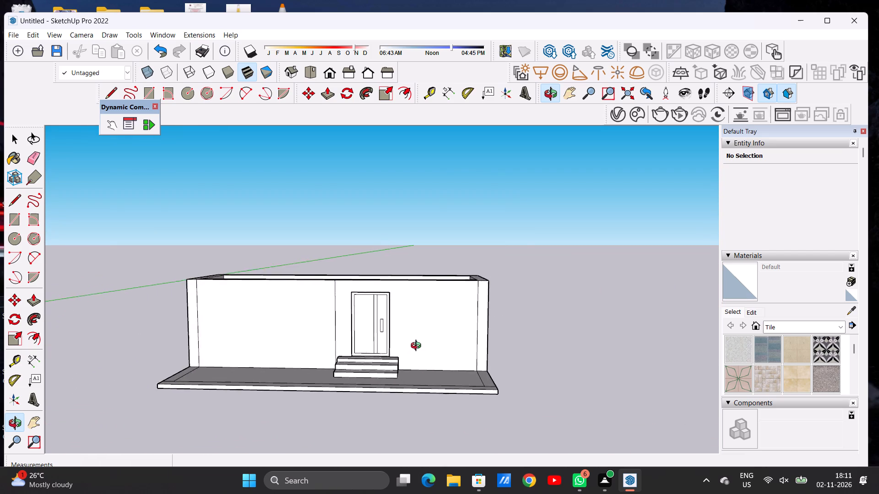
{"action": "scroll", "coordinate": [418, 347], "scroll_direction": "up", "scroll_amount": 5}
{"action": "left_click_drag", "start_coordinate": [418, 380], "coordinate": [426, 367]}
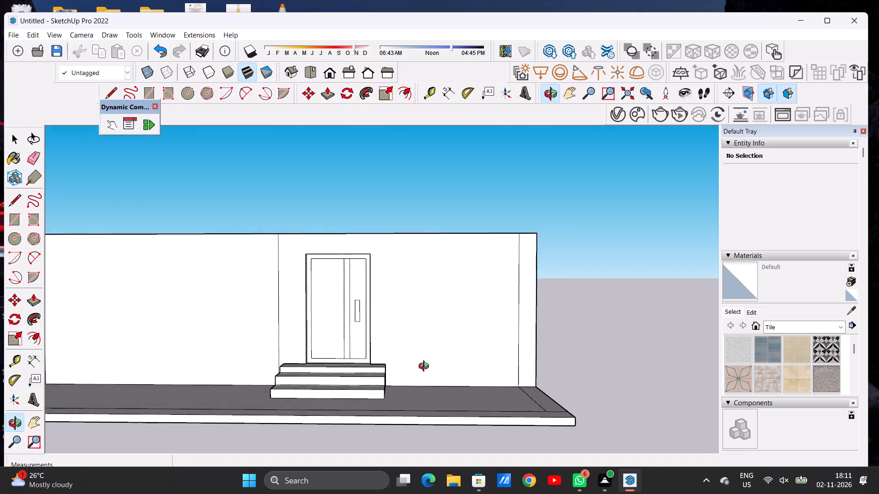
{"action": "left_click_drag", "start_coordinate": [426, 367], "coordinate": [428, 371]}
{"action": "scroll", "coordinate": [331, 384], "scroll_direction": "down", "scroll_amount": 4}
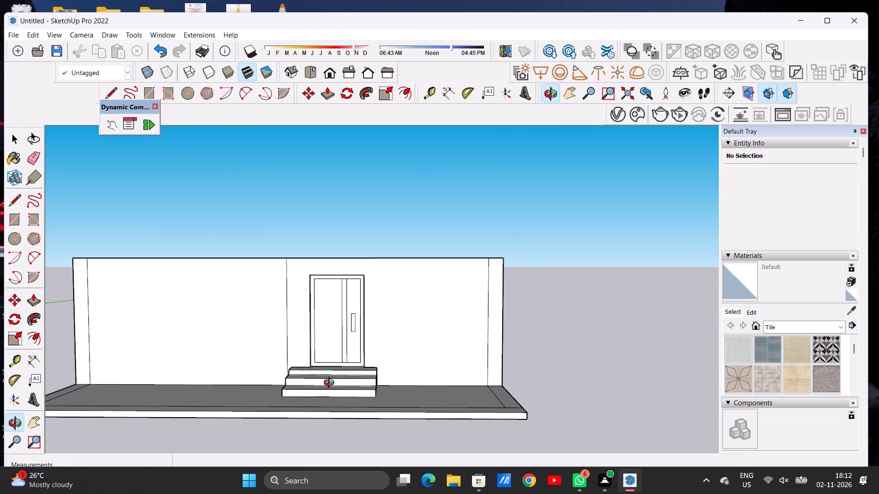
{"action": "scroll", "coordinate": [399, 374], "scroll_direction": "up", "scroll_amount": 5}
{"action": "left_click_drag", "start_coordinate": [407, 381], "coordinate": [405, 385]}
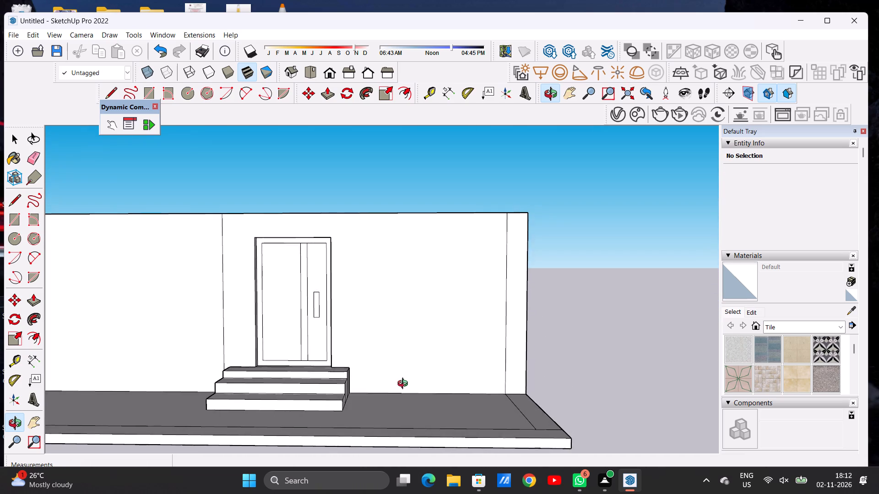
{"action": "left_click_drag", "start_coordinate": [405, 385], "coordinate": [406, 387]}
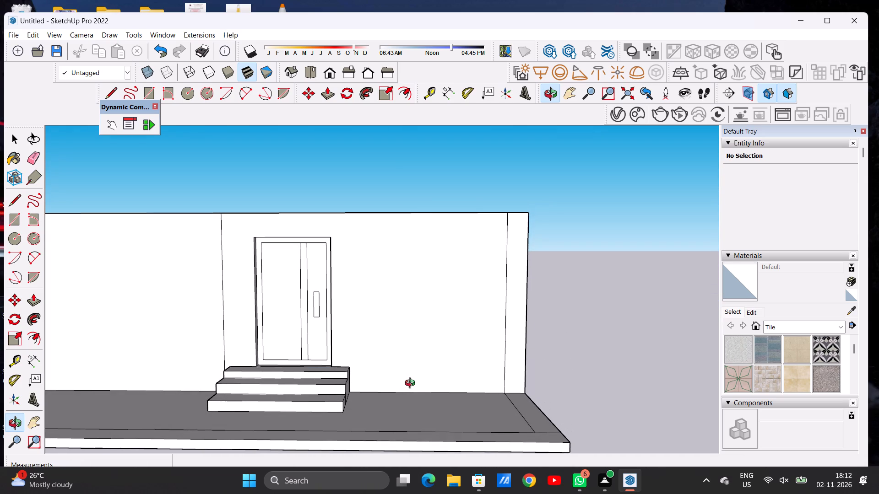
{"action": "left_click_drag", "start_coordinate": [412, 384], "coordinate": [413, 381]}
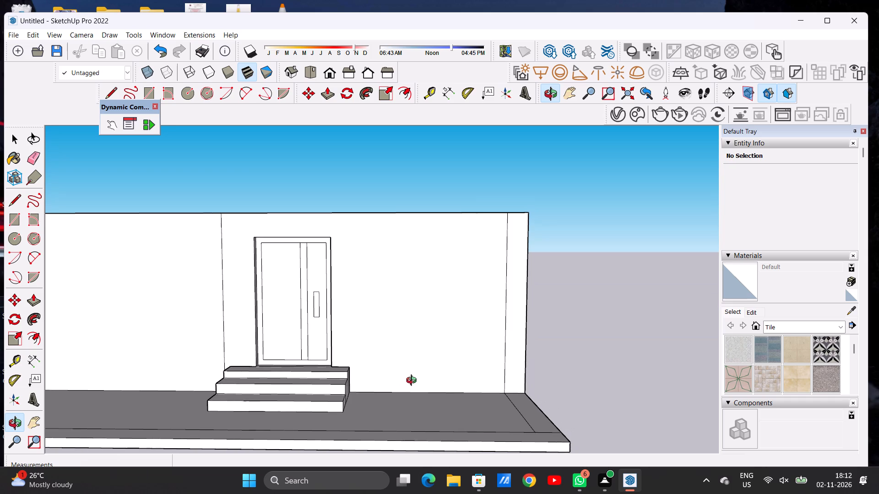
{"action": "left_click_drag", "start_coordinate": [413, 381], "coordinate": [417, 375]}
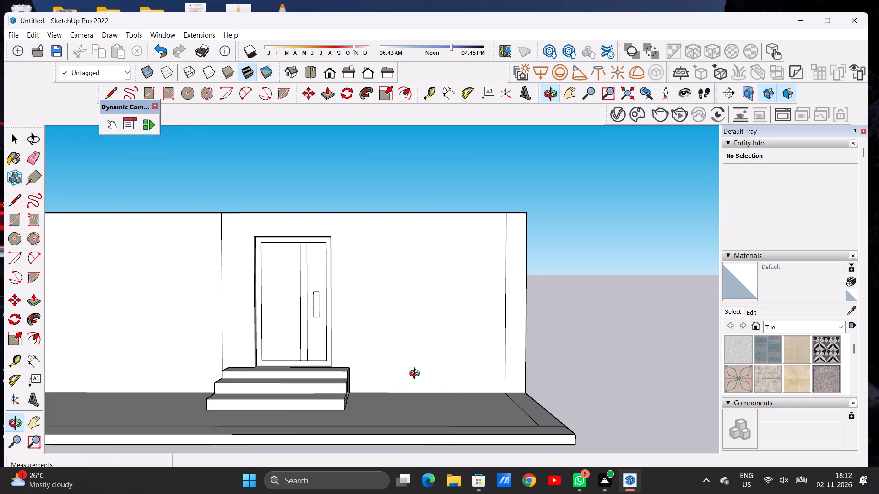
Draw a window rectangle about 13' 3/4" high by 12' 3 3/8" wide on the front wall between the door and the nearer corner.
{"action": "key", "text": "r"}
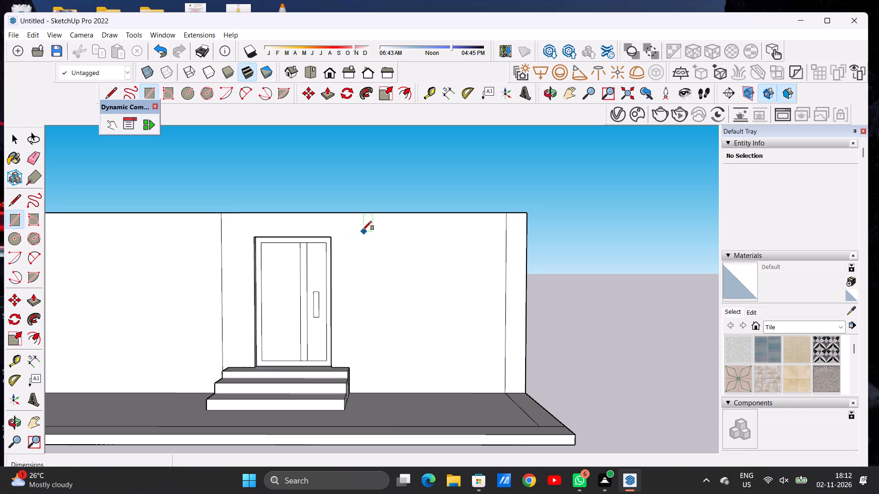
{"action": "left_click", "coordinate": [364, 230]}
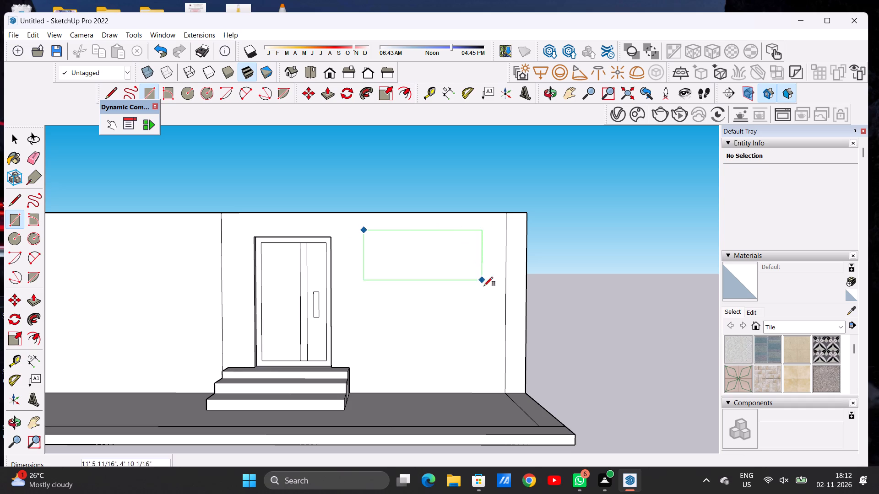
{"action": "left_click", "coordinate": [489, 364]}
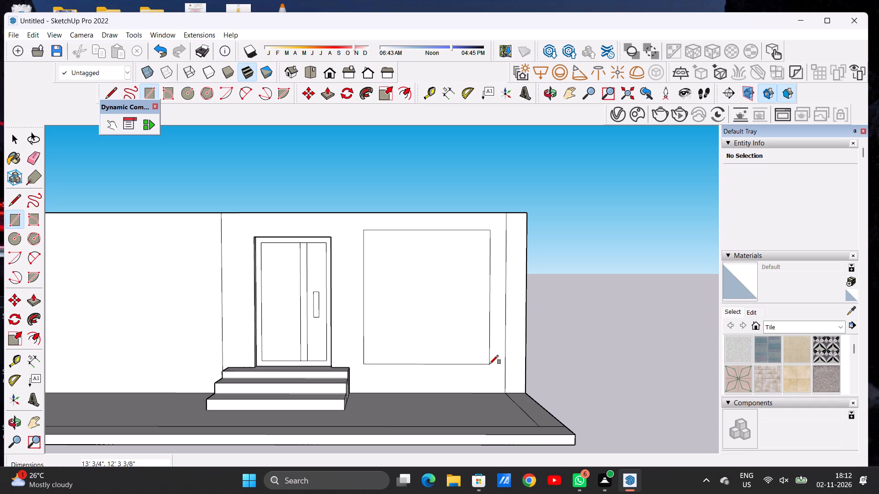
{"action": "key", "text": "space"}
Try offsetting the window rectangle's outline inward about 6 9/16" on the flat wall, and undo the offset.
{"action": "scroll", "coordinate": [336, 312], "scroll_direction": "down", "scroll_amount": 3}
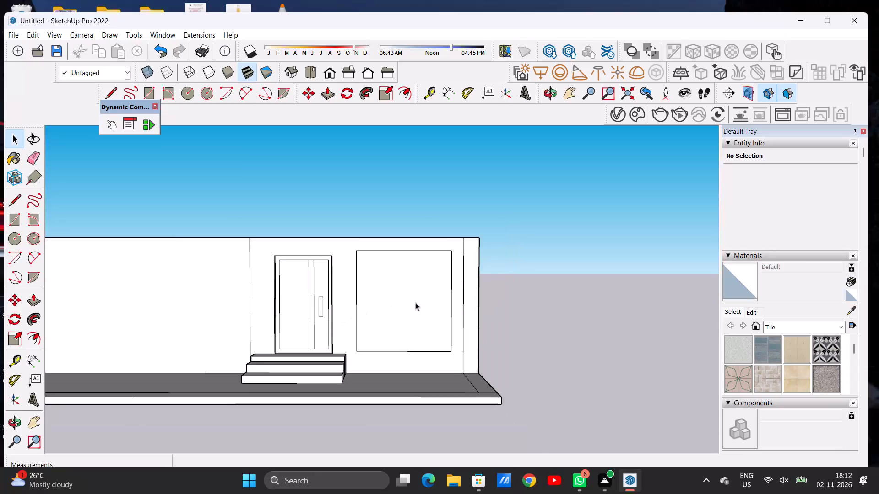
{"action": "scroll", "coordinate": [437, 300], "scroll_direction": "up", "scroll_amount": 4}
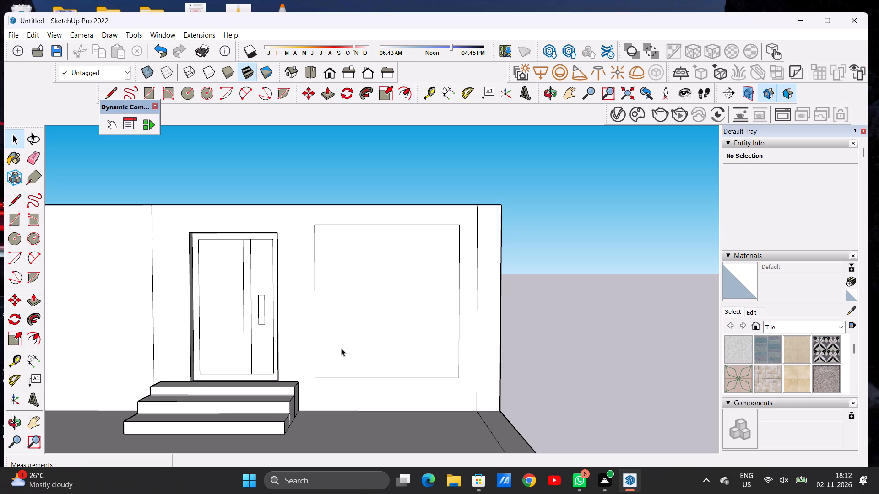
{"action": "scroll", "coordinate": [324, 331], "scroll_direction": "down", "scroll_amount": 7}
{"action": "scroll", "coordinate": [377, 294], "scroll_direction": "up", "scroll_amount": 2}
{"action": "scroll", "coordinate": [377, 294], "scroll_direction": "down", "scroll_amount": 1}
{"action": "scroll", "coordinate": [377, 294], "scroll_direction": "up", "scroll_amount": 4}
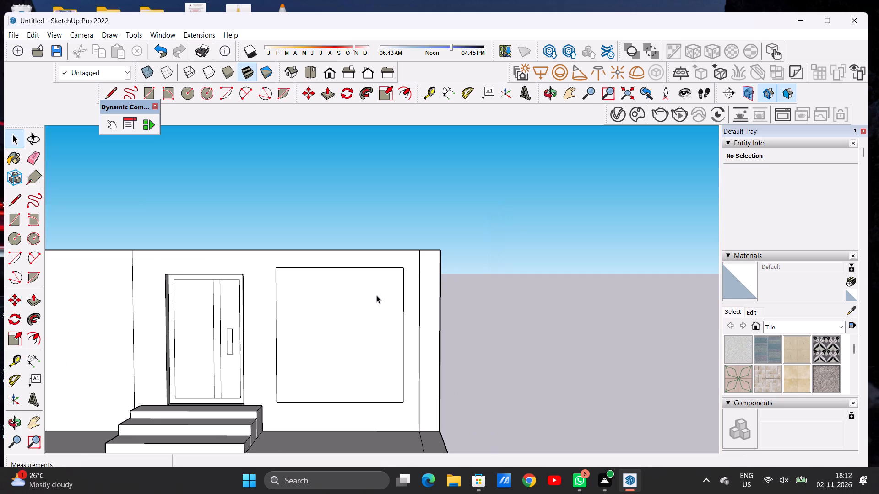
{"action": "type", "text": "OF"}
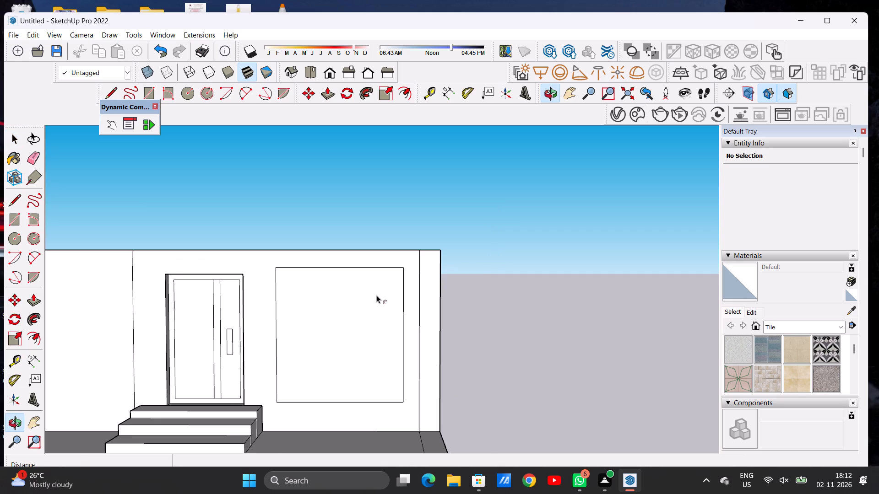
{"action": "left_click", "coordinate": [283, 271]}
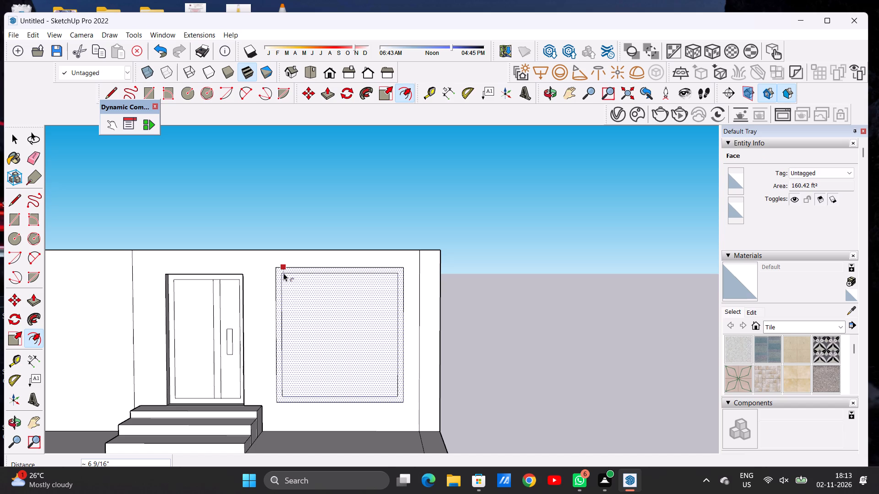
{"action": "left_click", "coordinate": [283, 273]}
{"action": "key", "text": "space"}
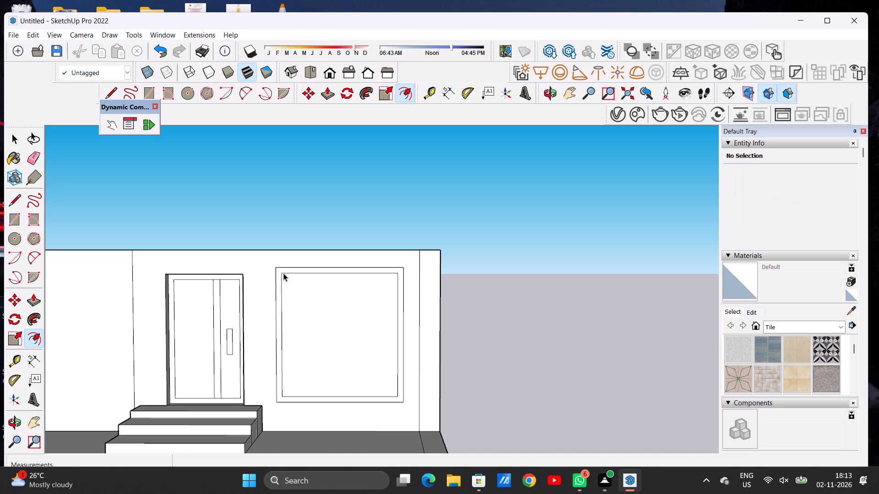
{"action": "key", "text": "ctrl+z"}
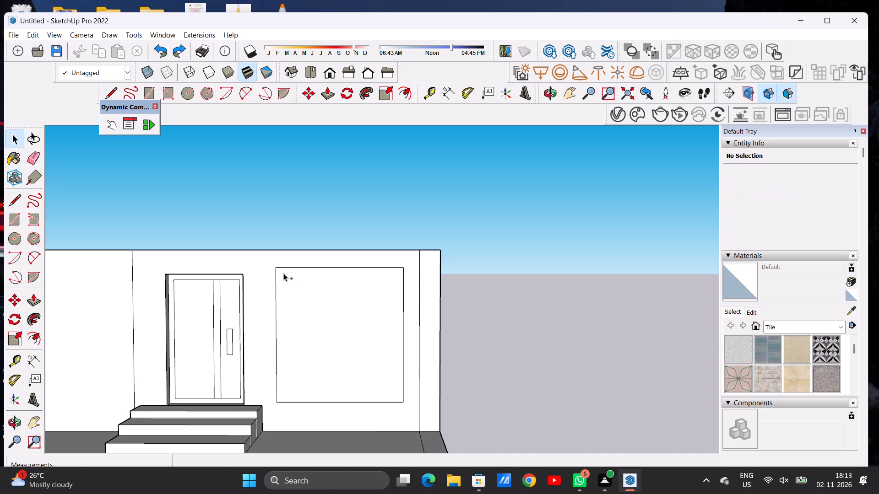
Push the window rectangle's face back into the front wall to form a shallow recess.
{"action": "key", "text": "p"}
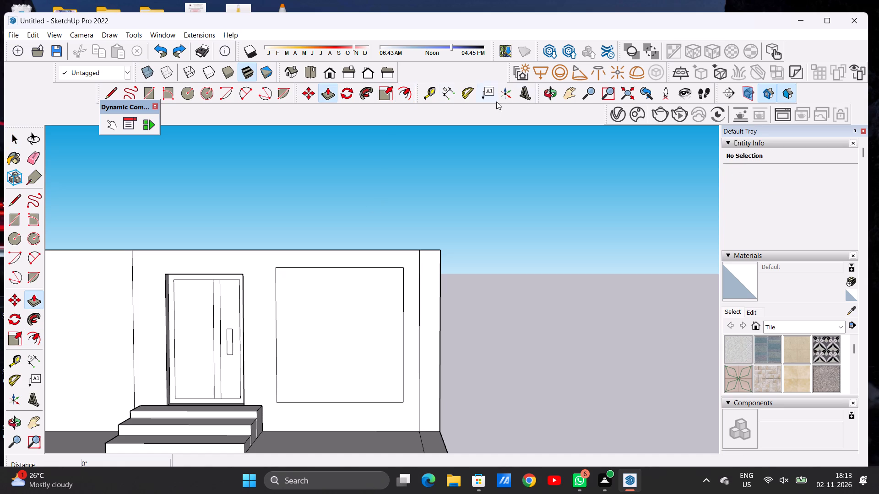
{"action": "left_click", "coordinate": [553, 93]}
{"action": "left_click_drag", "start_coordinate": [341, 283], "coordinate": [286, 378]}
{"action": "scroll", "coordinate": [314, 295], "scroll_direction": "up", "scroll_amount": 2}
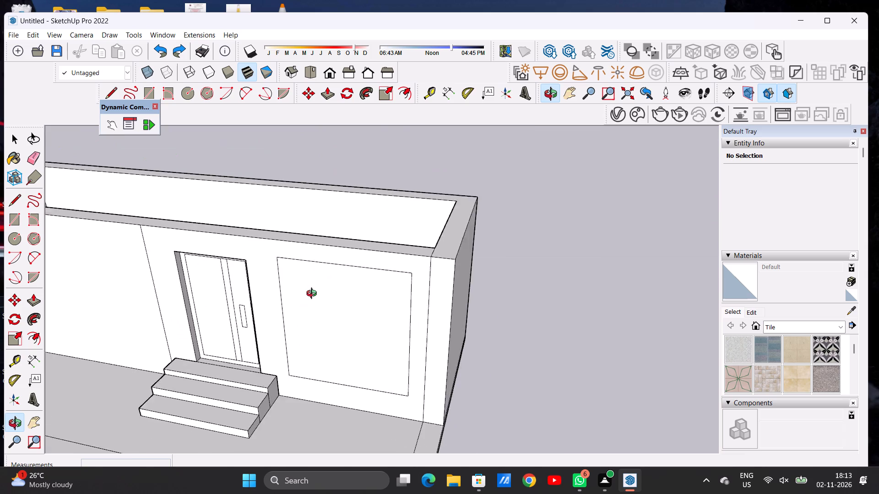
{"action": "scroll", "coordinate": [314, 295], "scroll_direction": "up", "scroll_amount": 5}
{"action": "key", "text": "p"}
{"action": "scroll", "coordinate": [325, 300], "scroll_direction": "up", "scroll_amount": 3}
{"action": "scroll", "coordinate": [325, 301], "scroll_direction": "down", "scroll_amount": 1}
{"action": "left_click", "coordinate": [307, 315]}
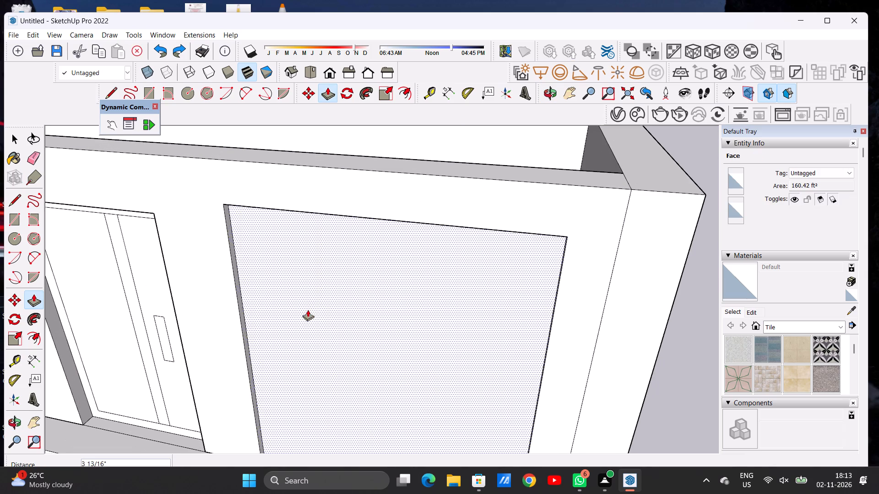
{"action": "left_click", "coordinate": [311, 307]}
{"action": "key", "text": "space"}
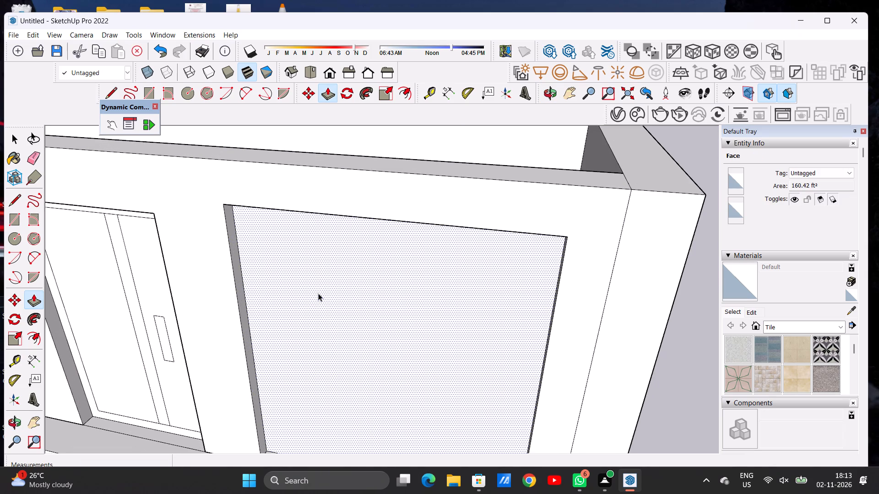
Offset the edges of the recessed window face inward about 6 3/16" to outline the window frame.
{"action": "scroll", "coordinate": [318, 290], "scroll_direction": "down", "scroll_amount": 7}
{"action": "left_click", "coordinate": [546, 99]}
{"action": "left_click_drag", "start_coordinate": [282, 333], "coordinate": [381, 277]}
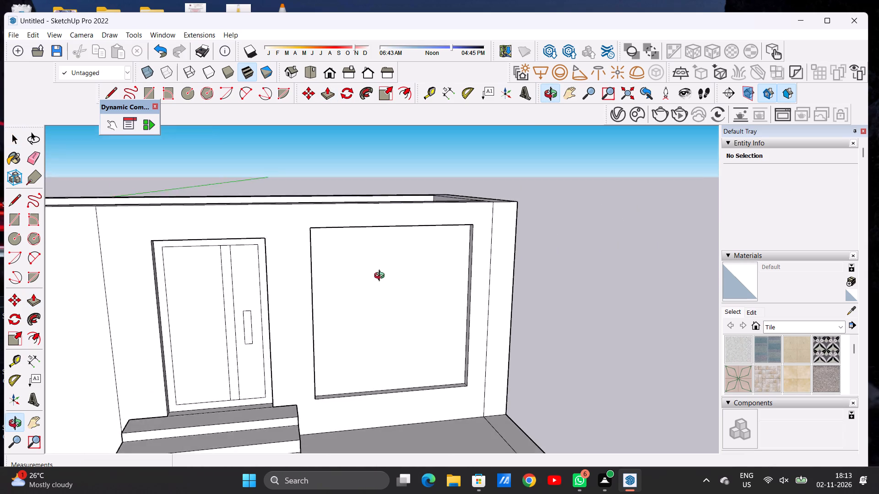
{"action": "left_click_drag", "start_coordinate": [381, 277], "coordinate": [324, 276]}
{"action": "scroll", "coordinate": [364, 370], "scroll_direction": "down", "scroll_amount": 7}
{"action": "left_click_drag", "start_coordinate": [403, 396], "coordinate": [402, 360]}
{"action": "scroll", "coordinate": [354, 321], "scroll_direction": "up", "scroll_amount": 5}
{"action": "type", "text": "OF"}
{"action": "left_click", "coordinate": [349, 279]}
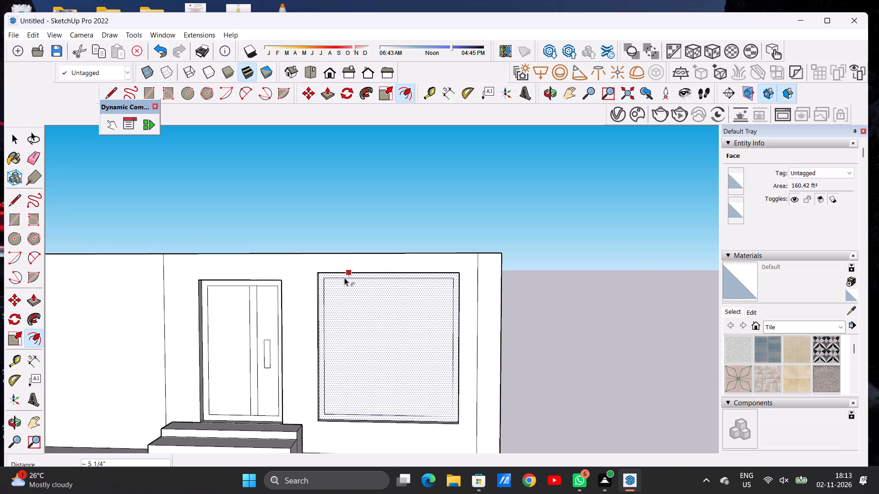
{"action": "left_click", "coordinate": [344, 279]}
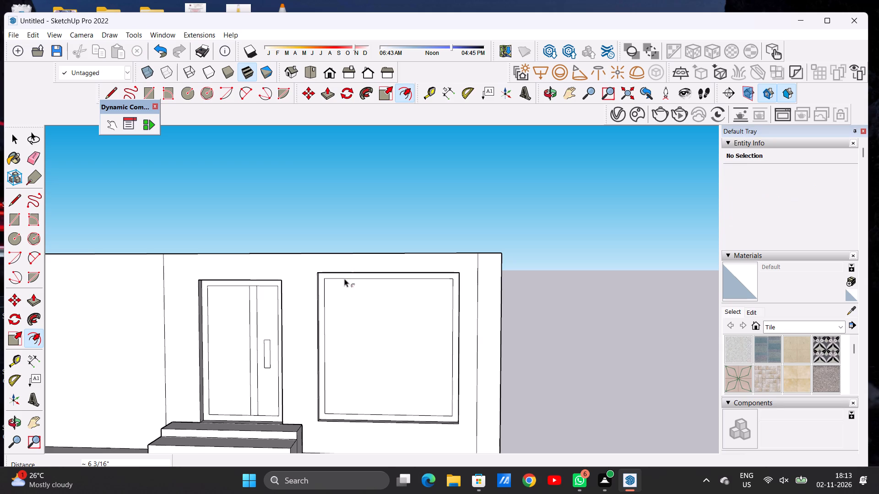
{"action": "key", "text": "space"}
Draw a horizontal line about 11' 3" long across the inner window outline near its top to separate an upper band.
{"action": "key", "text": "l"}
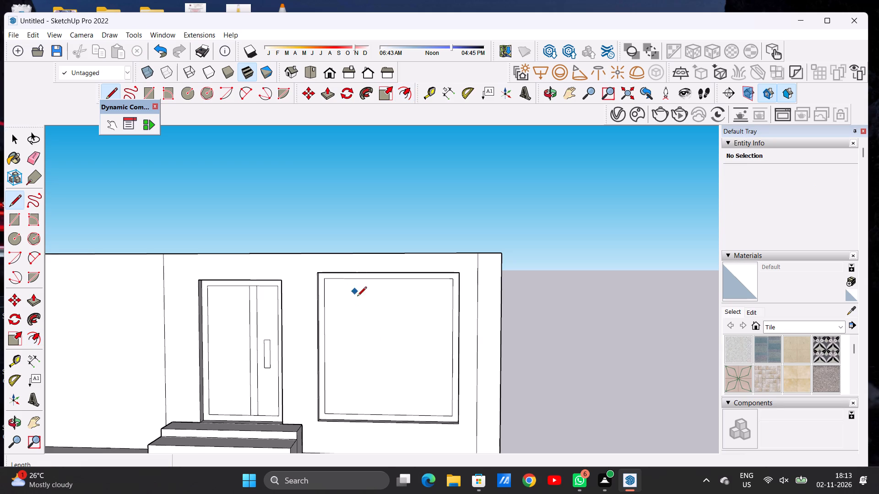
{"action": "scroll", "coordinate": [373, 356], "scroll_direction": "up", "scroll_amount": 5}
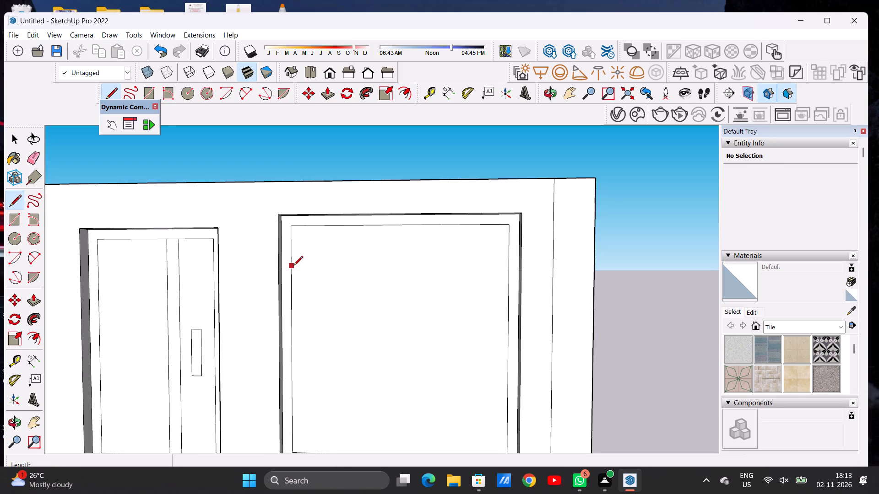
{"action": "left_click", "coordinate": [293, 269]}
{"action": "left_click", "coordinate": [508, 265]}
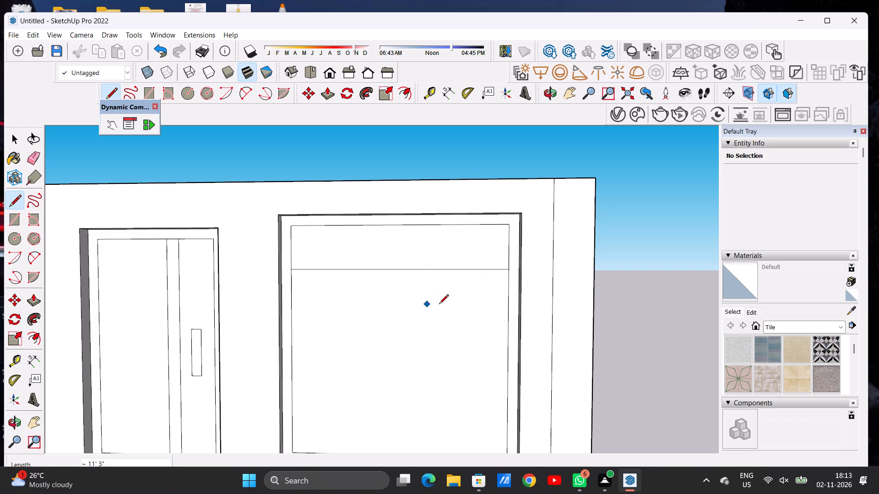
Draw a second horizontal line about 11' 3" long across the window, just below the upper band line, to outline a transom bar.
{"action": "scroll", "coordinate": [492, 291], "scroll_direction": "up", "scroll_amount": 3}
{"action": "scroll", "coordinate": [493, 290], "scroll_direction": "down", "scroll_amount": 1}
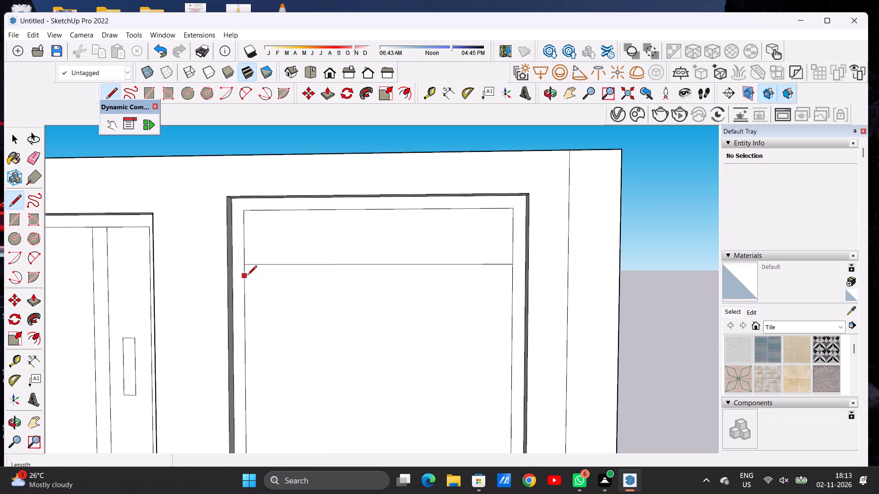
{"action": "left_click", "coordinate": [247, 276]}
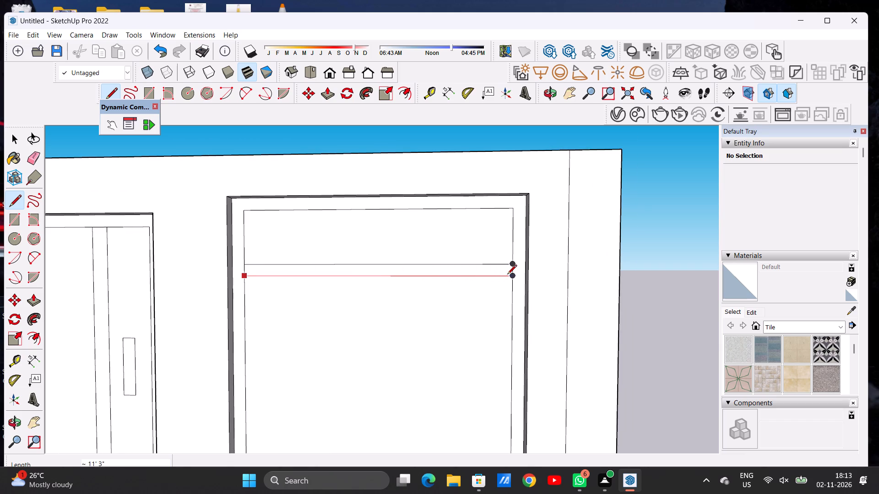
{"action": "left_click", "coordinate": [507, 275]}
Draw two closely spaced vertical lines about 9' 3" long from the transom bar to the inner frame's bottom edge, outlining a central mullion.
{"action": "scroll", "coordinate": [308, 271], "scroll_direction": "down", "scroll_amount": 11}
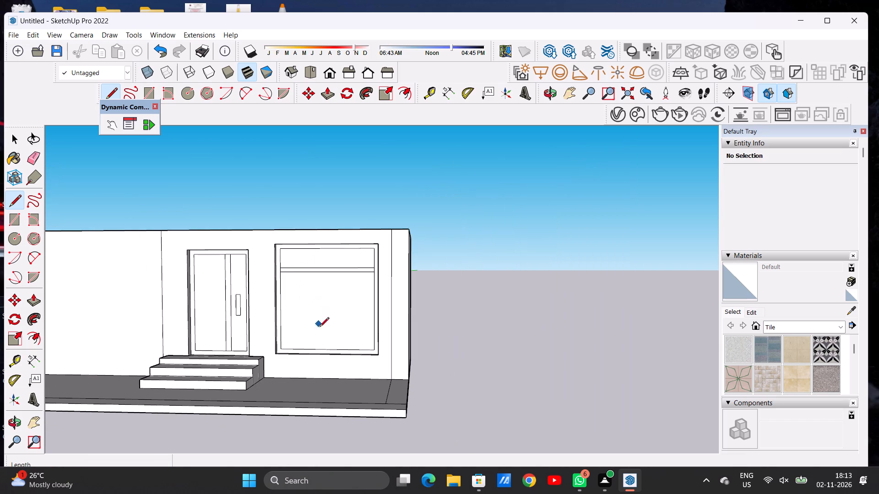
{"action": "scroll", "coordinate": [327, 341], "scroll_direction": "up", "scroll_amount": 5}
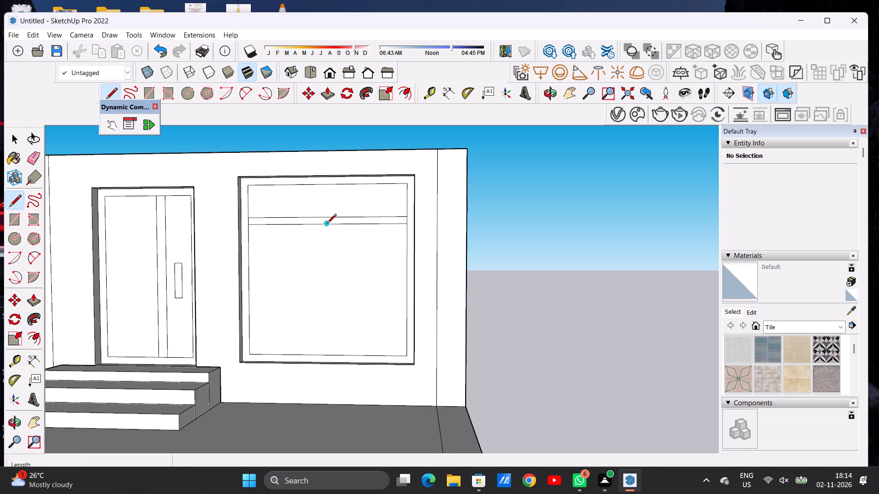
{"action": "left_click", "coordinate": [320, 225]}
{"action": "left_click", "coordinate": [321, 353]}
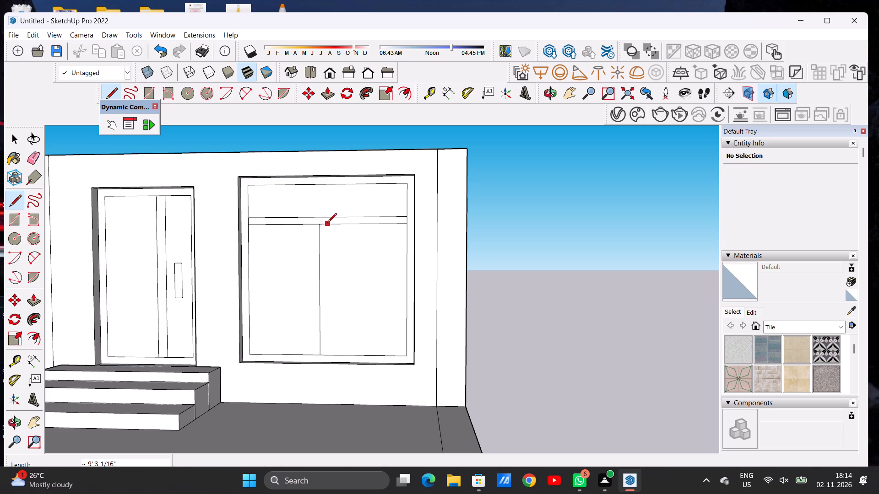
{"action": "left_click", "coordinate": [327, 223]}
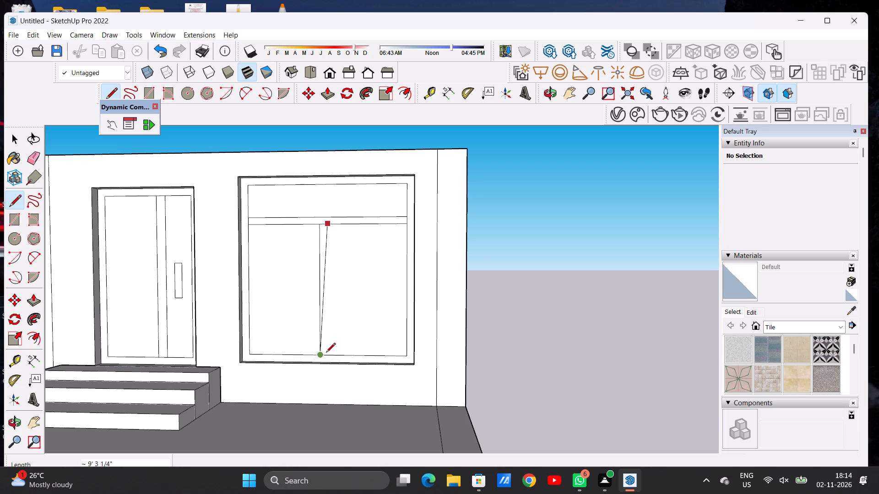
{"action": "left_click", "coordinate": [328, 353]}
{"action": "key", "text": "space"}
Examine the building's front facade, door, steps, window and open top from several angles and distances.
{"action": "scroll", "coordinate": [324, 321], "scroll_direction": "down", "scroll_amount": 10}
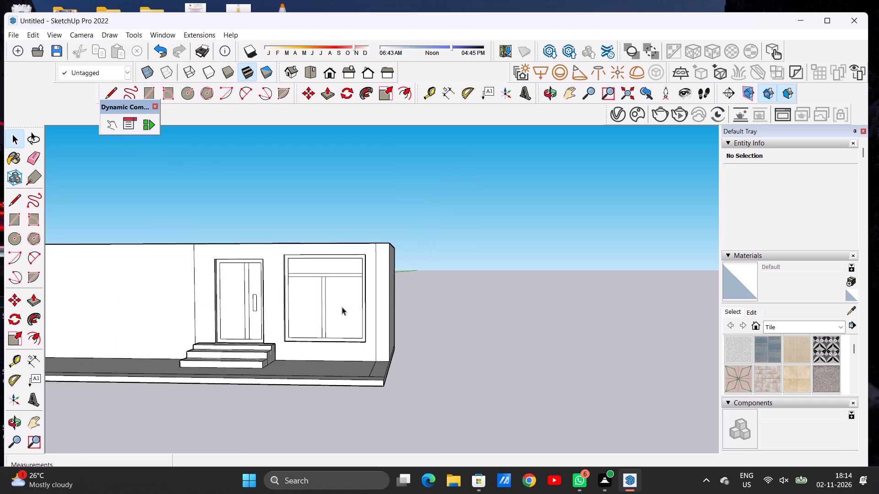
{"action": "scroll", "coordinate": [342, 307], "scroll_direction": "down", "scroll_amount": 6}
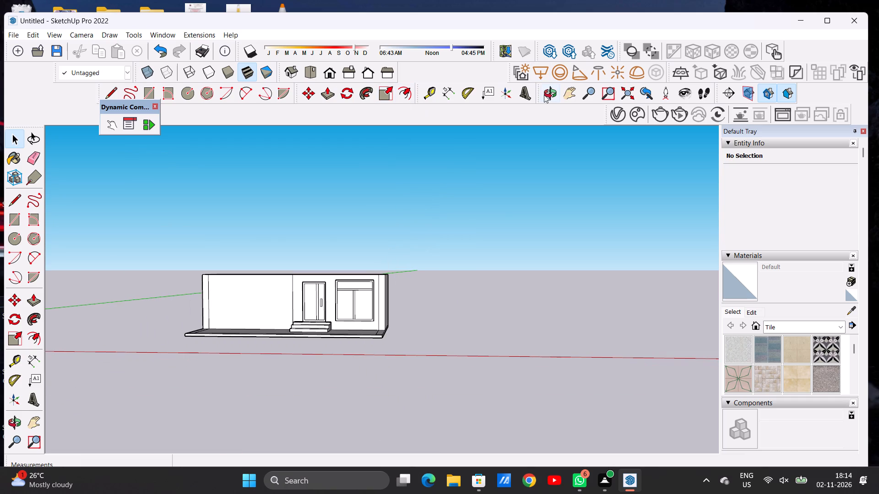
{"action": "left_click_drag", "start_coordinate": [544, 95], "coordinate": [546, 109]}
{"action": "left_click_drag", "start_coordinate": [504, 294], "coordinate": [94, 333]}
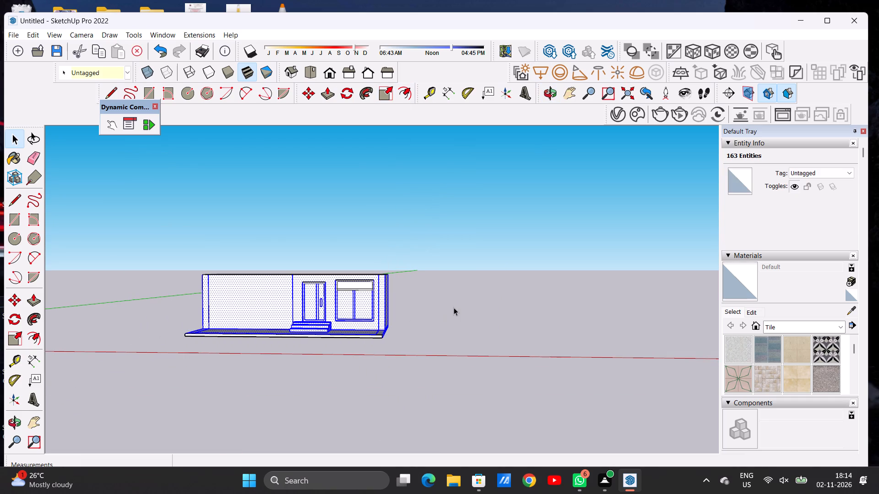
{"action": "key", "text": "space"}
{"action": "left_click", "coordinate": [461, 301]}
{"action": "left_click", "coordinate": [549, 97]}
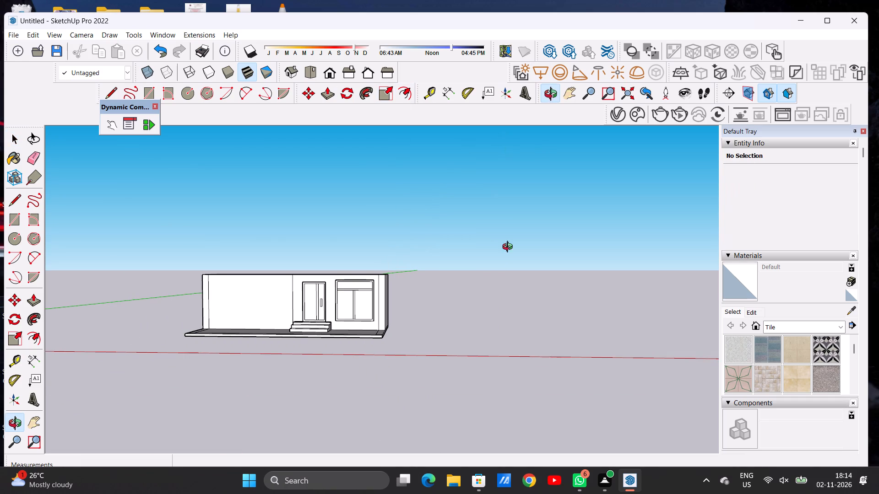
{"action": "left_click_drag", "start_coordinate": [482, 286], "coordinate": [421, 357]}
{"action": "scroll", "coordinate": [314, 294], "scroll_direction": "up", "scroll_amount": 2}
{"action": "scroll", "coordinate": [314, 294], "scroll_direction": "down", "scroll_amount": 1}
{"action": "scroll", "coordinate": [314, 294], "scroll_direction": "up", "scroll_amount": 1}
{"action": "scroll", "coordinate": [314, 294], "scroll_direction": "down", "scroll_amount": 1}
{"action": "scroll", "coordinate": [314, 294], "scroll_direction": "up", "scroll_amount": 3}
{"action": "scroll", "coordinate": [359, 298], "scroll_direction": "down", "scroll_amount": 1}
{"action": "scroll", "coordinate": [359, 298], "scroll_direction": "up", "scroll_amount": 5}
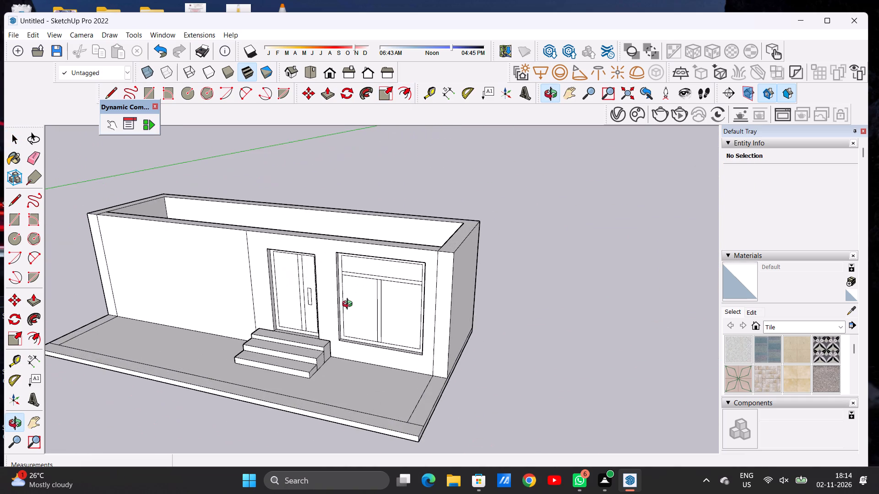
{"action": "left_click_drag", "start_coordinate": [243, 321], "coordinate": [408, 323]}
{"action": "scroll", "coordinate": [460, 300], "scroll_direction": "down", "scroll_amount": 13}
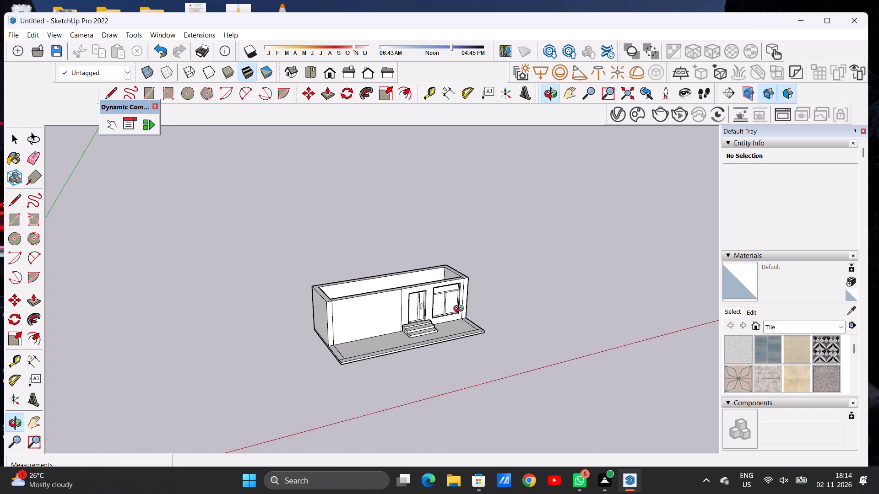
{"action": "left_click_drag", "start_coordinate": [458, 310], "coordinate": [392, 285]}
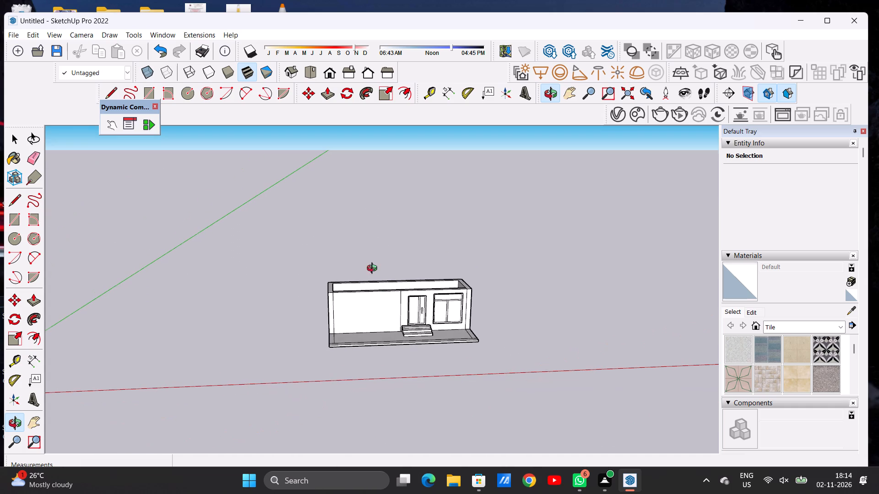
{"action": "scroll", "coordinate": [374, 269], "scroll_direction": "down", "scroll_amount": 9}
{"action": "scroll", "coordinate": [402, 292], "scroll_direction": "up", "scroll_amount": 7}
{"action": "scroll", "coordinate": [443, 288], "scroll_direction": "down", "scroll_amount": 1}
{"action": "scroll", "coordinate": [444, 288], "scroll_direction": "up", "scroll_amount": 6}
{"action": "scroll", "coordinate": [413, 285], "scroll_direction": "down", "scroll_amount": 1}
{"action": "scroll", "coordinate": [413, 285], "scroll_direction": "up", "scroll_amount": 5}
{"action": "left_click_drag", "start_coordinate": [442, 289], "coordinate": [271, 331]}
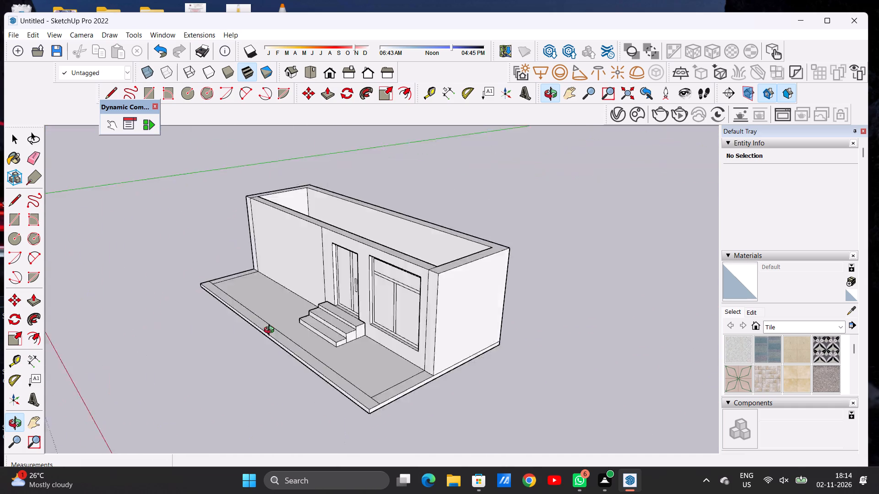
{"action": "left_click_drag", "start_coordinate": [271, 331], "coordinate": [421, 274]}
{"action": "scroll", "coordinate": [424, 333], "scroll_direction": "down", "scroll_amount": 11}
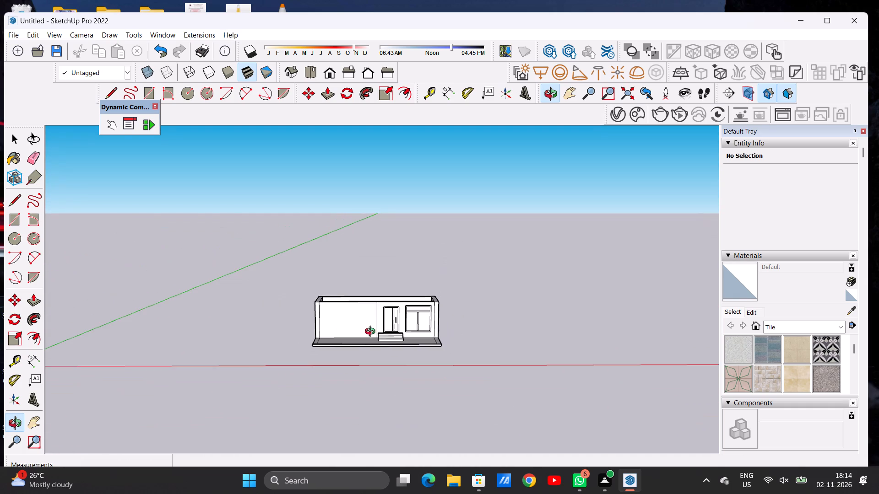
{"action": "scroll", "coordinate": [363, 328], "scroll_direction": "up", "scroll_amount": 7}
{"action": "left_click_drag", "start_coordinate": [353, 338], "coordinate": [352, 325]}
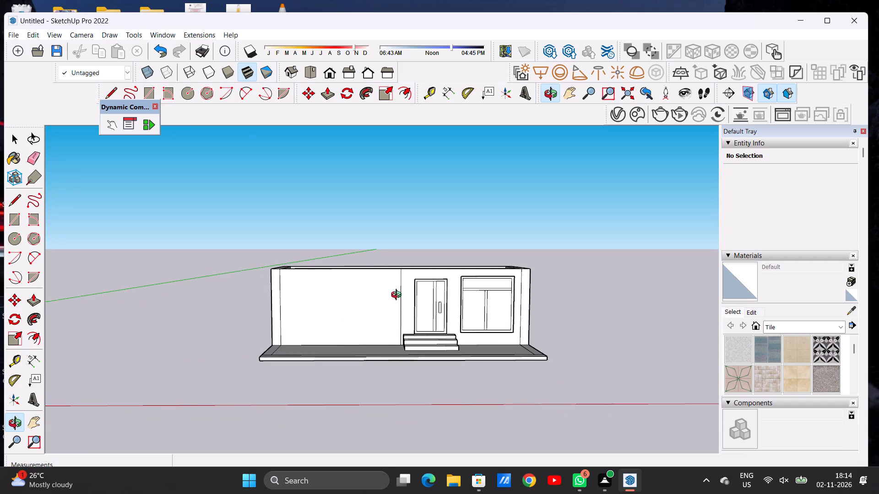
{"action": "scroll", "coordinate": [400, 295], "scroll_direction": "up", "scroll_amount": 7}
{"action": "left_click_drag", "start_coordinate": [357, 352], "coordinate": [353, 334]}
{"action": "left_click_drag", "start_coordinate": [352, 332], "coordinate": [355, 344]}
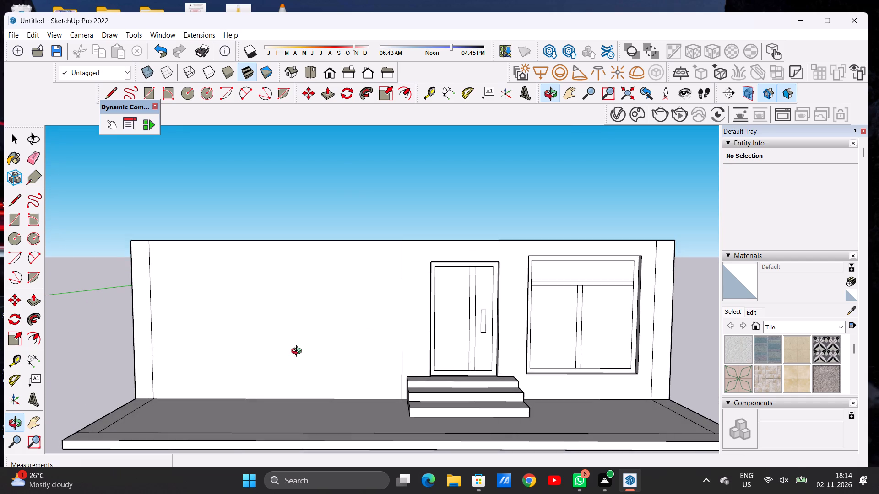
{"action": "scroll", "coordinate": [295, 354], "scroll_direction": "down", "scroll_amount": 7}
{"action": "scroll", "coordinate": [326, 343], "scroll_direction": "up", "scroll_amount": 4}
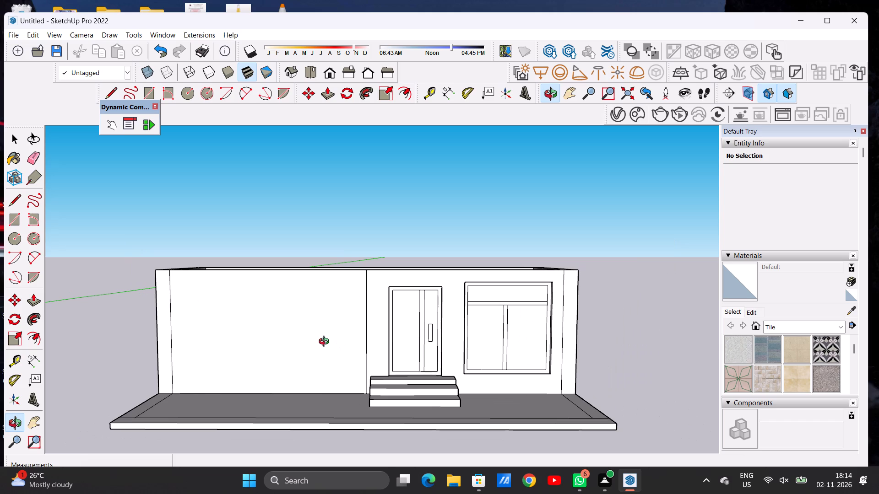
{"action": "scroll", "coordinate": [305, 384], "scroll_direction": "down", "scroll_amount": 6}
{"action": "scroll", "coordinate": [301, 392], "scroll_direction": "up", "scroll_amount": 4}
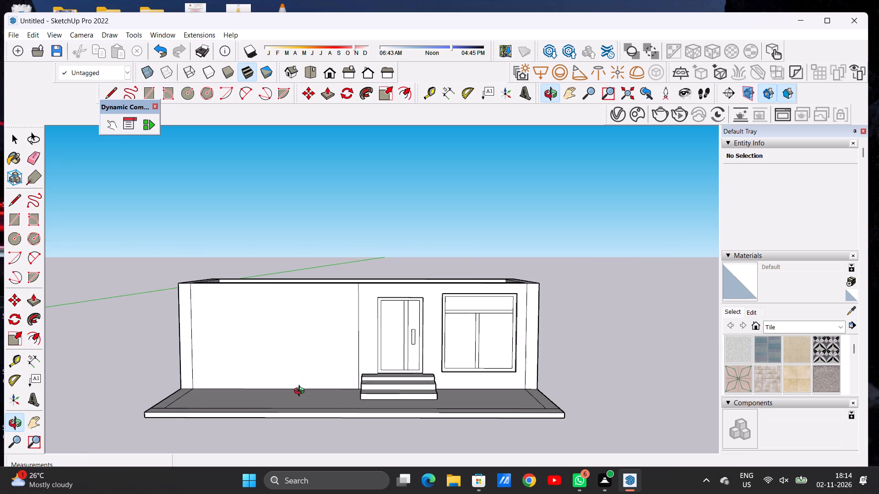
{"action": "left_click_drag", "start_coordinate": [301, 392], "coordinate": [305, 376]}
{"action": "left_click_drag", "start_coordinate": [305, 373], "coordinate": [309, 384]}
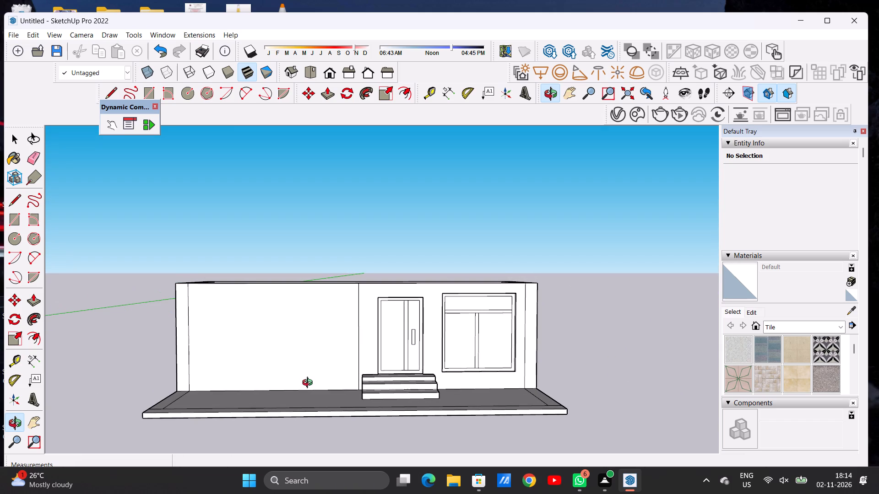
{"action": "left_click_drag", "start_coordinate": [309, 384], "coordinate": [316, 383]}
{"action": "left_click", "coordinate": [316, 383]}
{"action": "left_click_drag", "start_coordinate": [309, 384], "coordinate": [296, 382]}
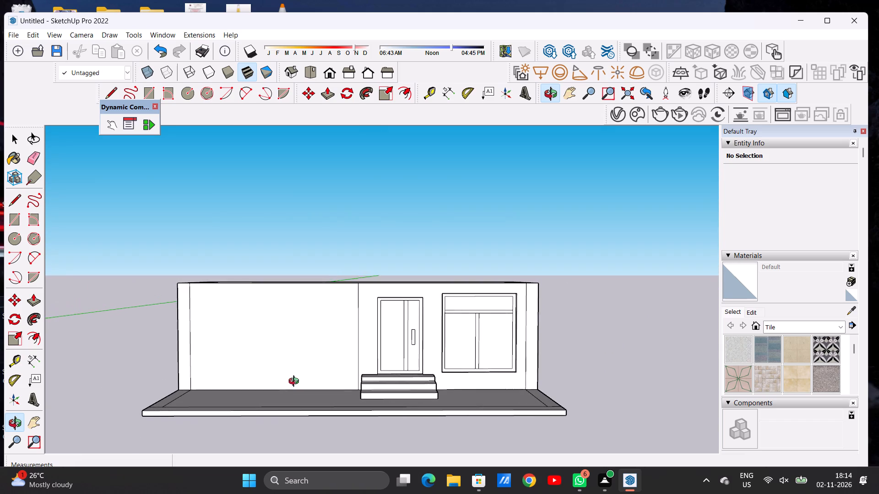
{"action": "left_click_drag", "start_coordinate": [296, 382], "coordinate": [303, 386]}
{"action": "scroll", "coordinate": [275, 360], "scroll_direction": "up", "scroll_amount": 4}
{"action": "scroll", "coordinate": [270, 363], "scroll_direction": "down", "scroll_amount": 4}
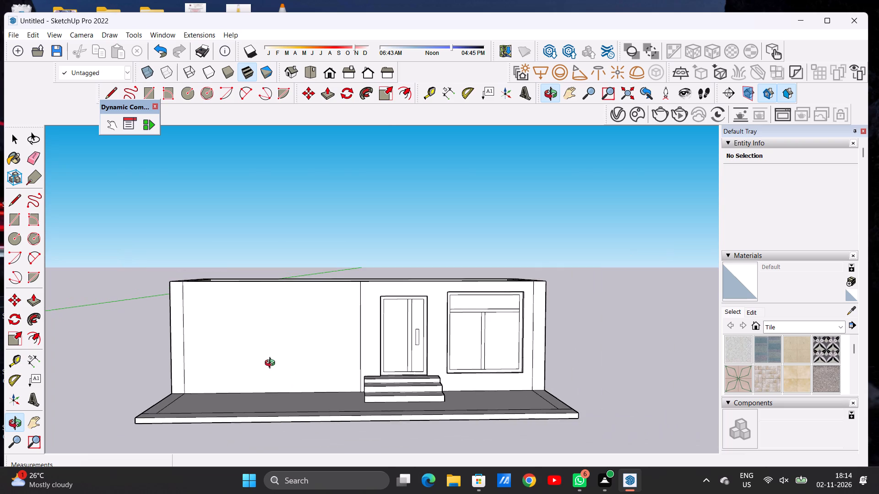
{"action": "scroll", "coordinate": [321, 355], "scroll_direction": "up", "scroll_amount": 3}
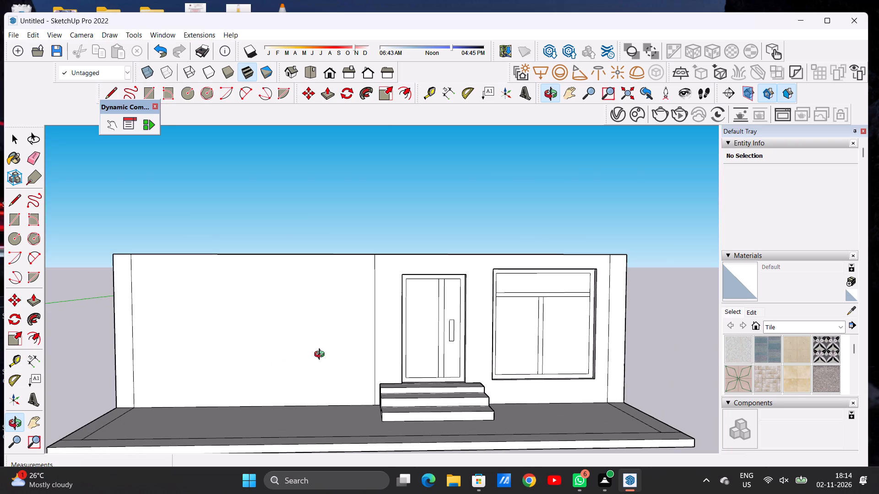
{"action": "key", "text": "r"}
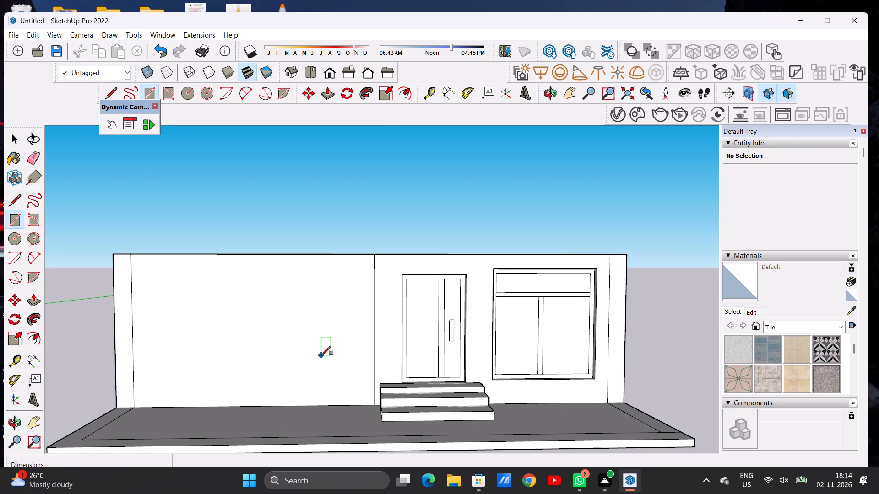
{"action": "key", "text": "space"}
Draw a line about 1' 10" long across the front wall's top, starting from the upper end of the vertical line beside the door.
{"action": "scroll", "coordinate": [309, 324], "scroll_direction": "down", "scroll_amount": 6}
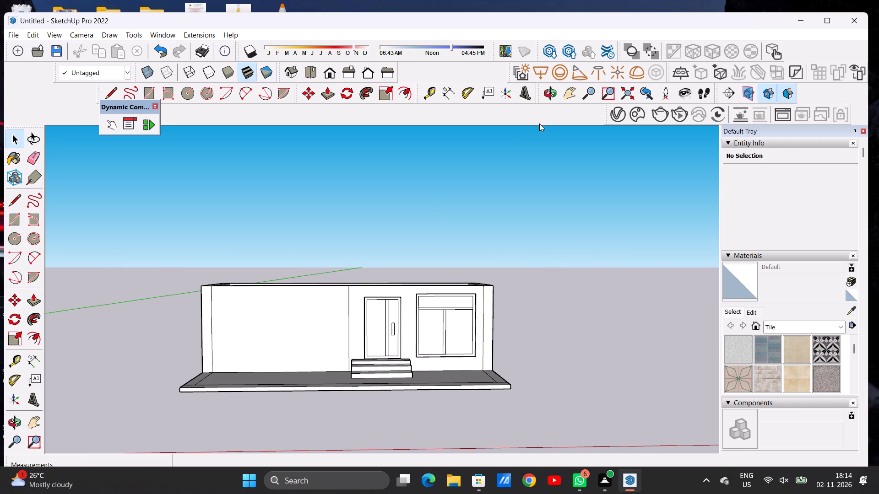
{"action": "left_click", "coordinate": [543, 93]}
{"action": "left_click_drag", "start_coordinate": [391, 320], "coordinate": [371, 427]}
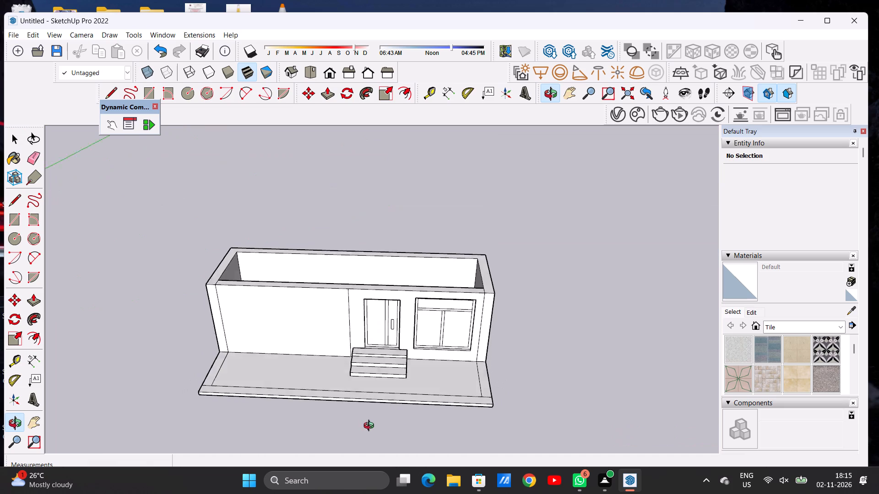
{"action": "left_click_drag", "start_coordinate": [371, 427], "coordinate": [373, 430]}
{"action": "scroll", "coordinate": [310, 306], "scroll_direction": "up", "scroll_amount": 7}
{"action": "left_click_drag", "start_coordinate": [441, 279], "coordinate": [229, 315]}
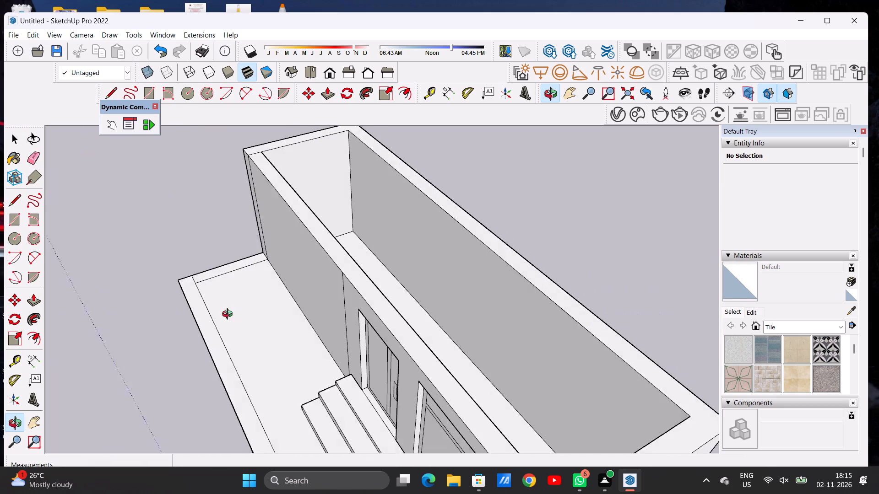
{"action": "left_click_drag", "start_coordinate": [229, 315], "coordinate": [226, 315]}
{"action": "key", "text": "l"}
{"action": "scroll", "coordinate": [355, 274], "scroll_direction": "up", "scroll_amount": 1}
{"action": "scroll", "coordinate": [354, 274], "scroll_direction": "down", "scroll_amount": 1}
{"action": "scroll", "coordinate": [353, 275], "scroll_direction": "up", "scroll_amount": 3}
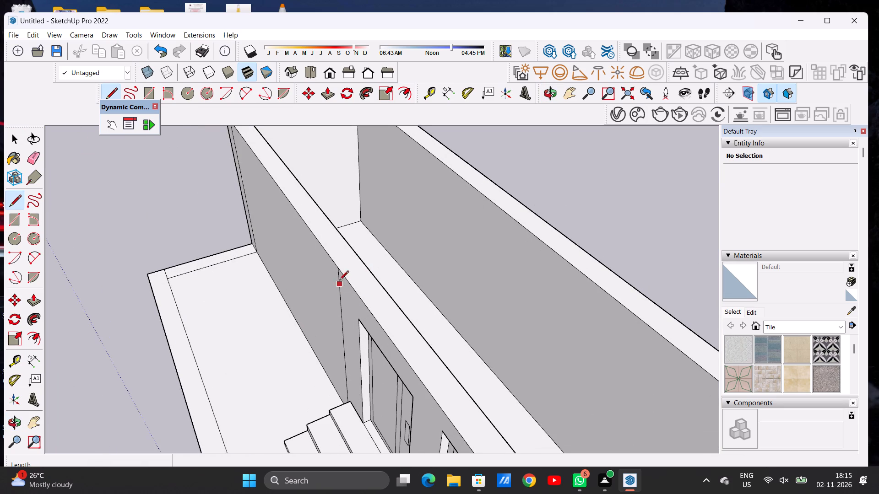
{"action": "left_click", "coordinate": [339, 272]}
{"action": "left_click", "coordinate": [360, 258]}
{"action": "scroll", "coordinate": [386, 268], "scroll_direction": "down", "scroll_amount": 1}
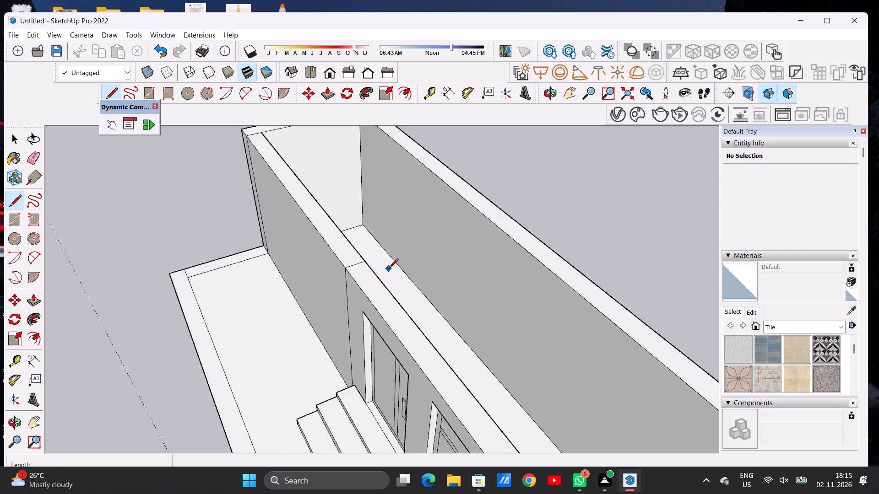
{"action": "key", "text": "space"}
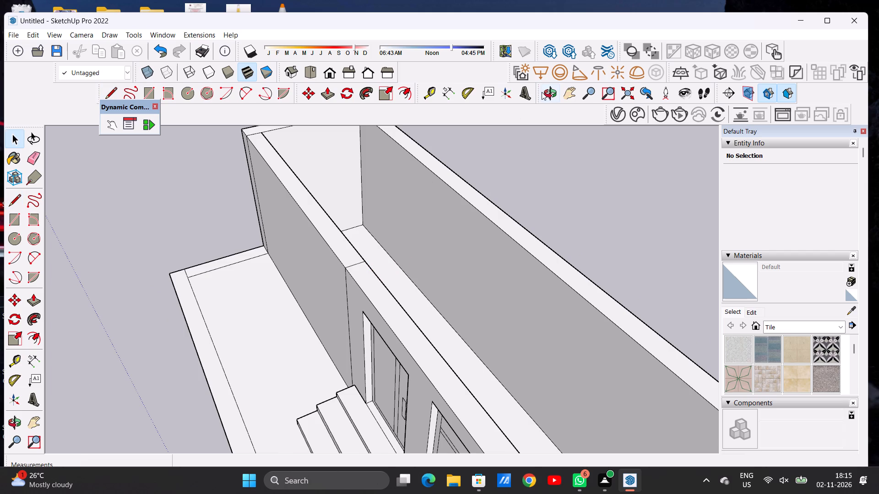
Draw a vertical line about 17' 7" long down the front wall's inner face, from the wall-top dividing line to the floor.
{"action": "left_click", "coordinate": [542, 92]}
{"action": "left_click_drag", "start_coordinate": [480, 276], "coordinate": [329, 282]}
{"action": "scroll", "coordinate": [325, 272], "scroll_direction": "up", "scroll_amount": 3}
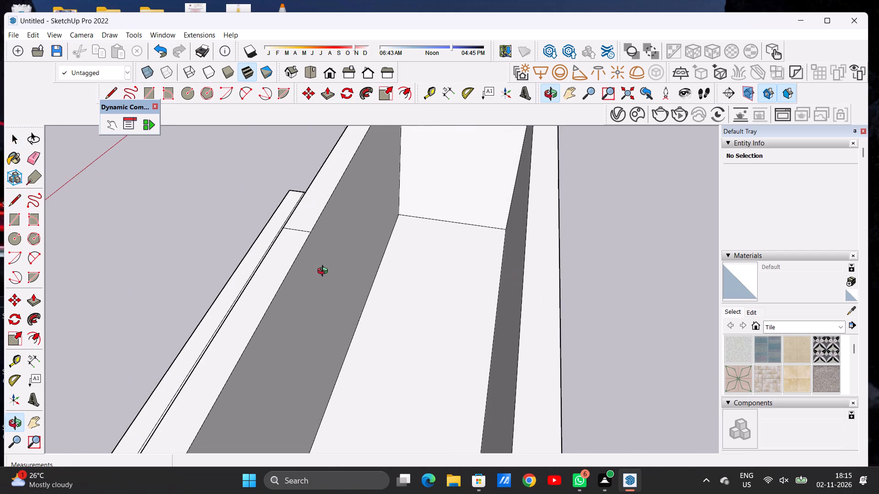
{"action": "key", "text": "l"}
{"action": "left_click", "coordinate": [311, 234]}
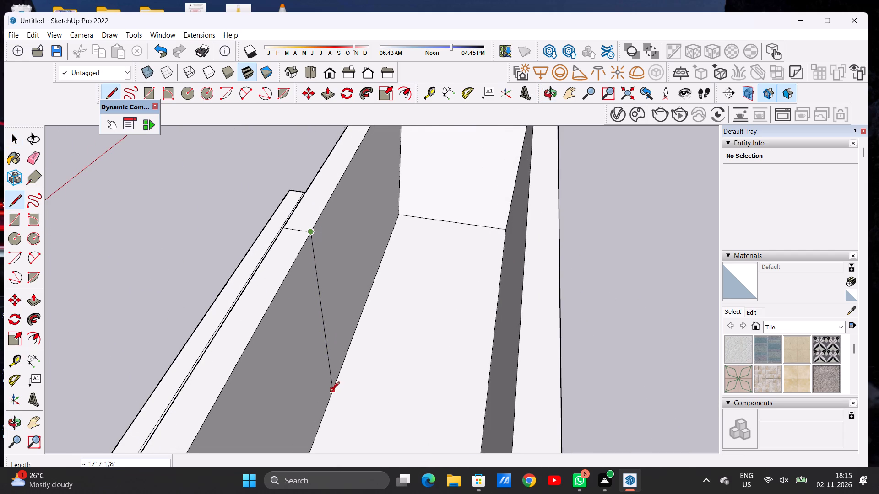
{"action": "left_click", "coordinate": [328, 398]}
{"action": "key", "text": "space"}
Push/Pull the closed section's inner front-wall face about 13' across the interior to the back wall, filling the section beside the door solid.
{"action": "scroll", "coordinate": [340, 370], "scroll_direction": "down", "scroll_amount": 5}
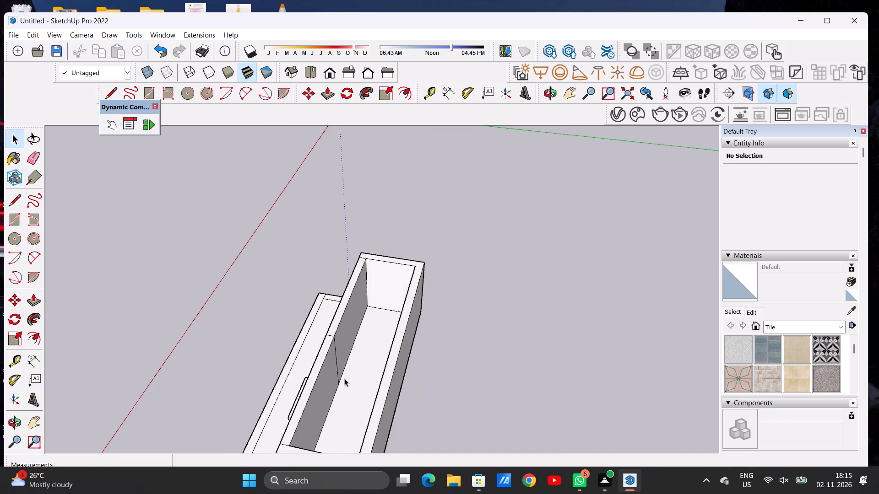
{"action": "scroll", "coordinate": [344, 378], "scroll_direction": "down", "scroll_amount": 10}
{"action": "left_click", "coordinate": [549, 92]}
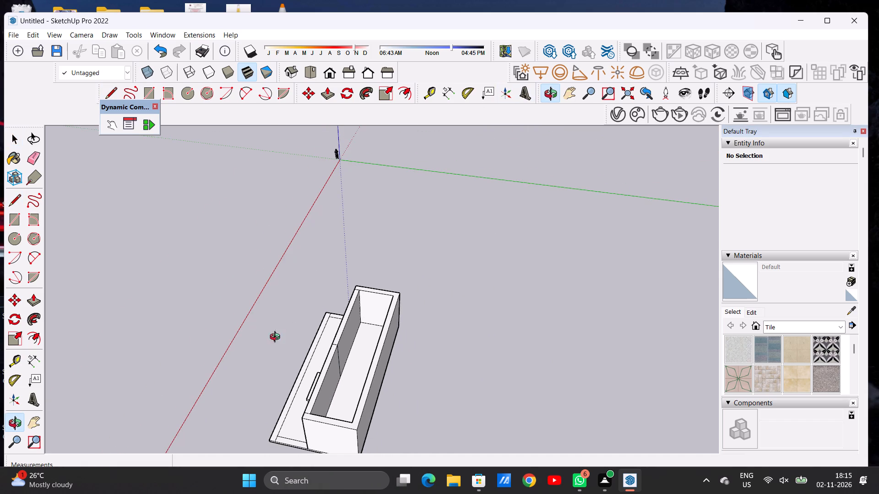
{"action": "left_click_drag", "start_coordinate": [282, 335], "coordinate": [405, 273]}
{"action": "scroll", "coordinate": [354, 403], "scroll_direction": "up", "scroll_amount": 9}
{"action": "scroll", "coordinate": [385, 304], "scroll_direction": "down", "scroll_amount": 1}
{"action": "scroll", "coordinate": [385, 304], "scroll_direction": "up", "scroll_amount": 6}
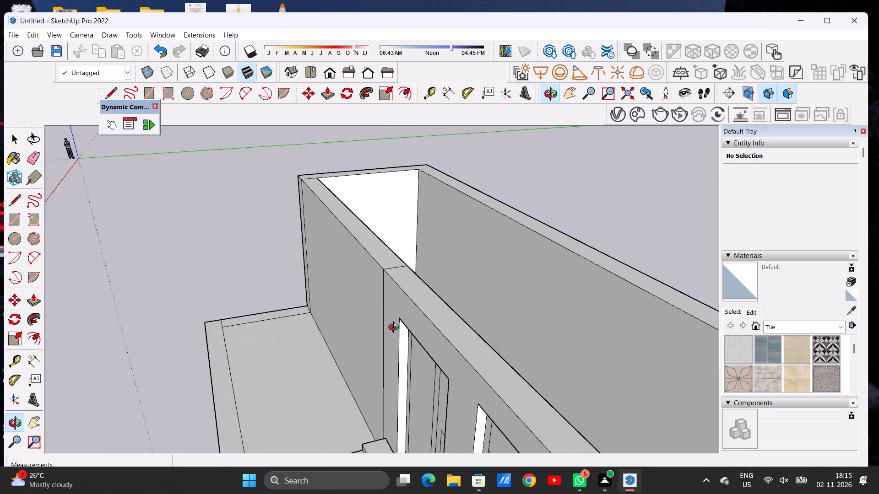
{"action": "scroll", "coordinate": [399, 281], "scroll_direction": "down", "scroll_amount": 8}
{"action": "scroll", "coordinate": [434, 296], "scroll_direction": "down", "scroll_amount": 2}
{"action": "left_click_drag", "start_coordinate": [450, 308], "coordinate": [406, 312]}
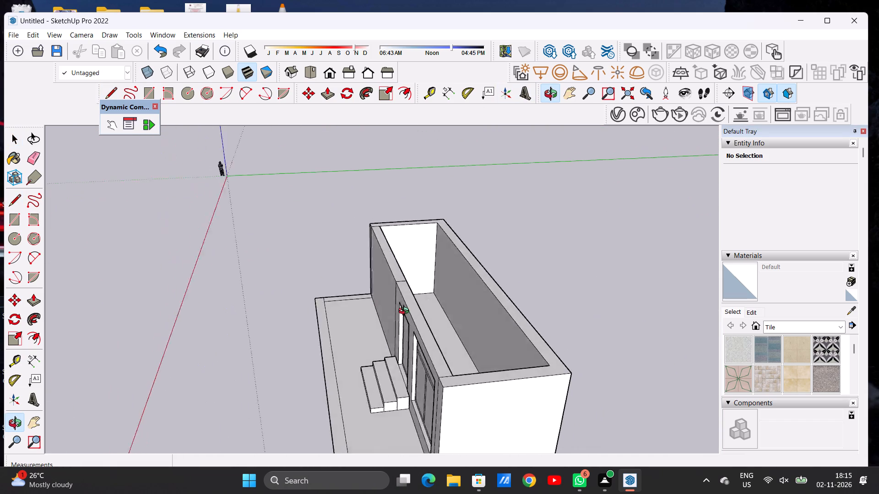
{"action": "left_click_drag", "start_coordinate": [406, 312], "coordinate": [363, 328]}
{"action": "scroll", "coordinate": [412, 290], "scroll_direction": "up", "scroll_amount": 2}
{"action": "scroll", "coordinate": [413, 290], "scroll_direction": "down", "scroll_amount": 1}
{"action": "scroll", "coordinate": [413, 290], "scroll_direction": "up", "scroll_amount": 1}
{"action": "scroll", "coordinate": [413, 290], "scroll_direction": "down", "scroll_amount": 1}
{"action": "scroll", "coordinate": [413, 290], "scroll_direction": "up", "scroll_amount": 1}
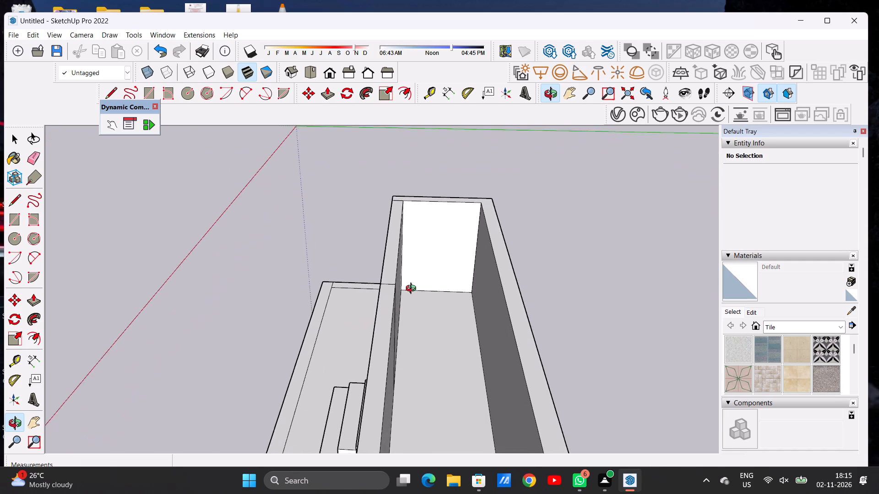
{"action": "scroll", "coordinate": [407, 289], "scroll_direction": "up", "scroll_amount": 7}
{"action": "key", "text": "p"}
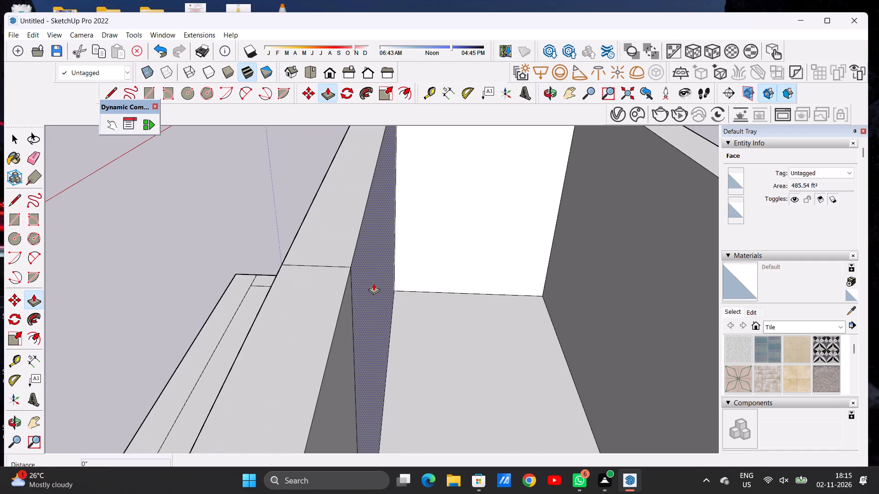
{"action": "left_click", "coordinate": [374, 283]}
{"action": "scroll", "coordinate": [432, 288], "scroll_direction": "down", "scroll_amount": 11}
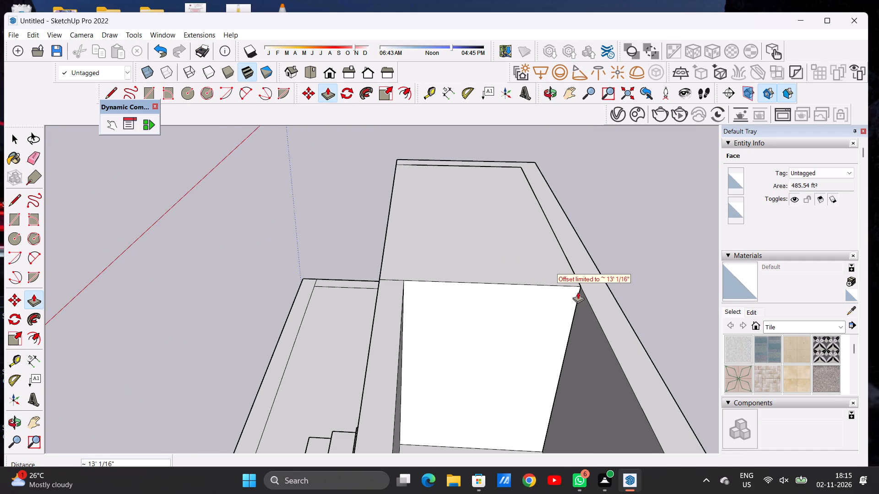
{"action": "left_click", "coordinate": [579, 284]}
{"action": "key", "text": "space"}
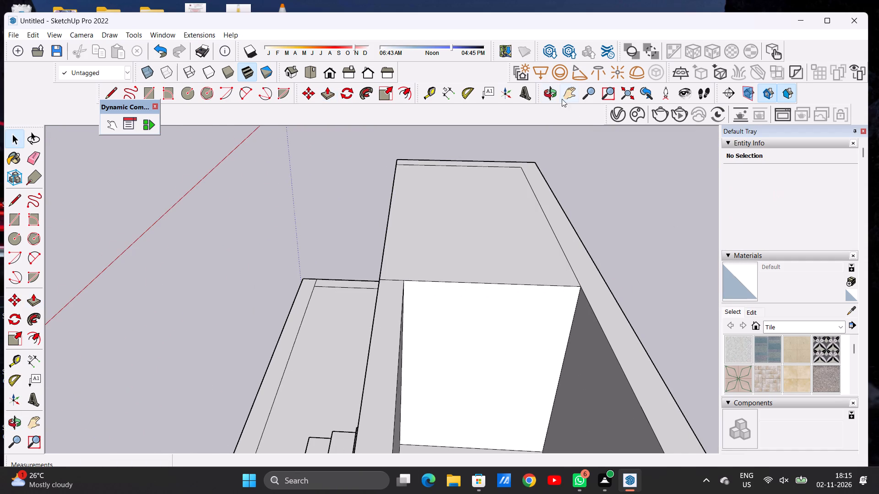
Push the blank front wall section beside the door inward about 2' 8" to form a recess.
{"action": "left_click", "coordinate": [544, 99]}
{"action": "left_click_drag", "start_coordinate": [225, 392], "coordinate": [343, 372]}
{"action": "scroll", "coordinate": [239, 374], "scroll_direction": "down", "scroll_amount": 13}
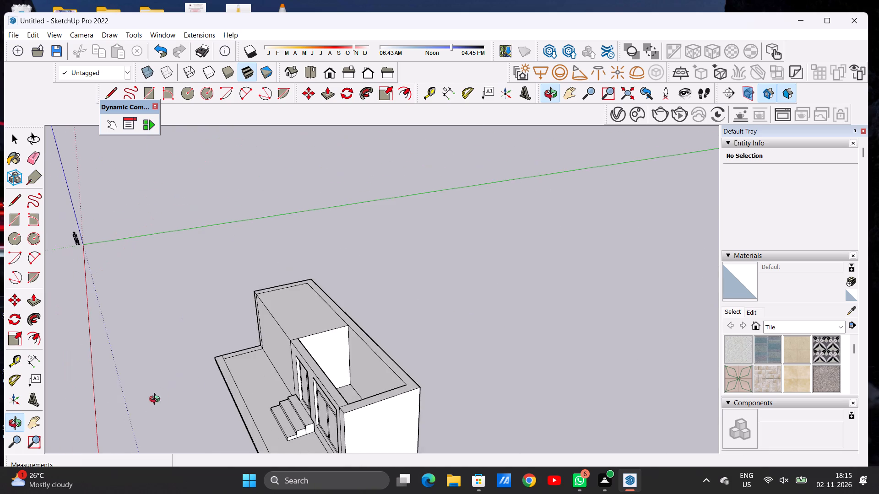
{"action": "left_click_drag", "start_coordinate": [166, 396], "coordinate": [381, 324]}
{"action": "scroll", "coordinate": [296, 380], "scroll_direction": "down", "scroll_amount": 6}
{"action": "left_click_drag", "start_coordinate": [336, 380], "coordinate": [316, 444]}
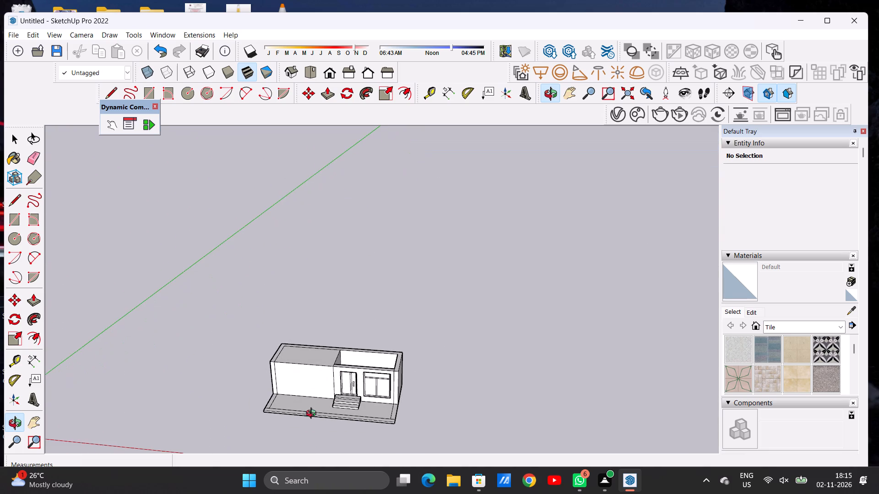
{"action": "scroll", "coordinate": [329, 360], "scroll_direction": "up", "scroll_amount": 5}
{"action": "scroll", "coordinate": [333, 375], "scroll_direction": "down", "scroll_amount": 1}
{"action": "scroll", "coordinate": [333, 375], "scroll_direction": "up", "scroll_amount": 11}
{"action": "scroll", "coordinate": [333, 375], "scroll_direction": "down", "scroll_amount": 1}
{"action": "scroll", "coordinate": [333, 375], "scroll_direction": "up", "scroll_amount": 1}
{"action": "left_click_drag", "start_coordinate": [330, 369], "coordinate": [312, 397]}
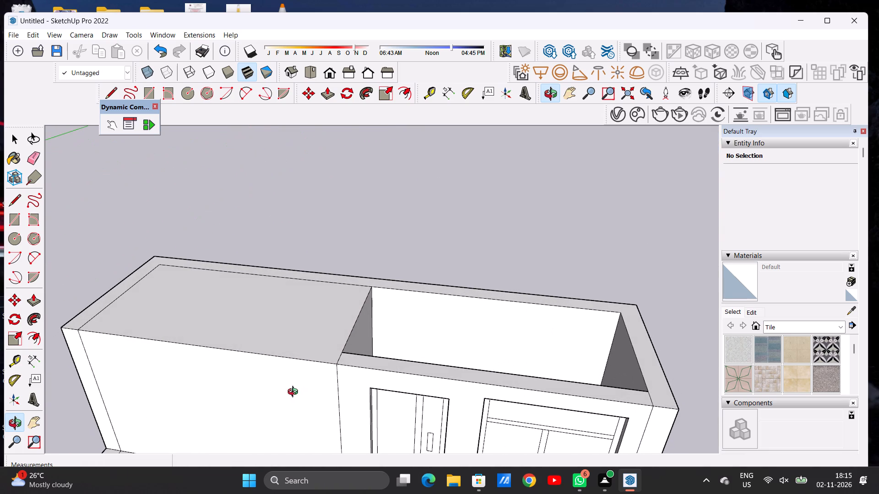
{"action": "key", "text": "p"}
{"action": "left_click", "coordinate": [246, 388]}
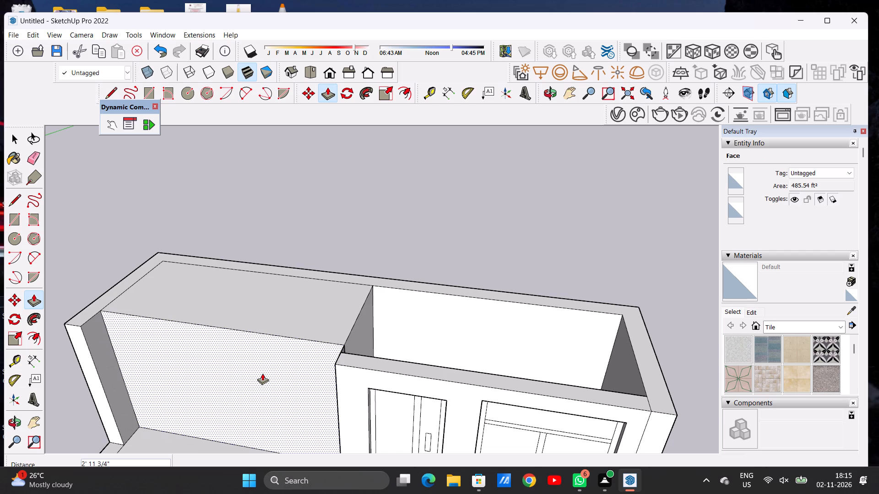
{"action": "left_click", "coordinate": [263, 375]}
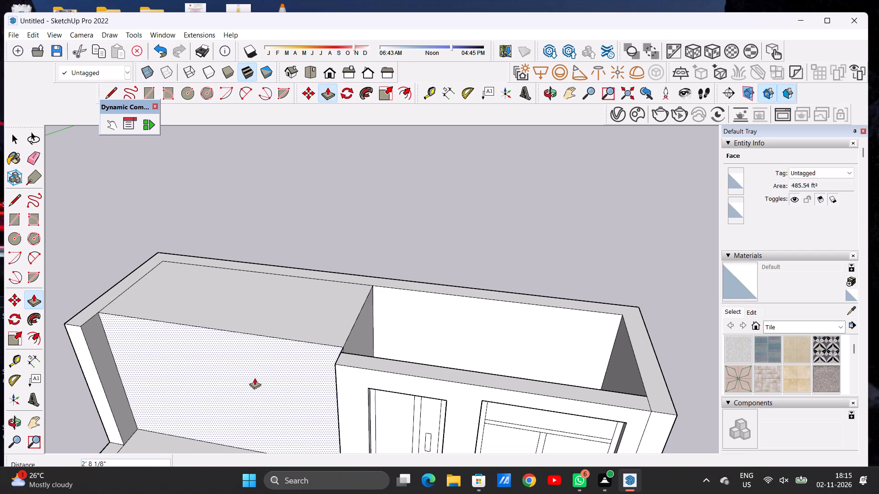
{"action": "key", "text": "space"}
Paint the blue strip on the recess's side face beside the steps with Quartz Light Grey from Synthetic Surfaces.
{"action": "left_click", "coordinate": [553, 94]}
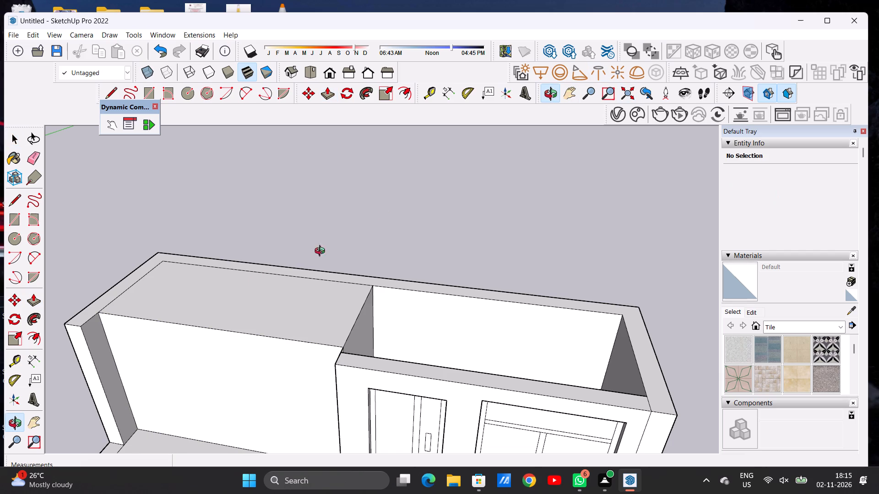
{"action": "left_click_drag", "start_coordinate": [294, 278], "coordinate": [410, 249]}
{"action": "scroll", "coordinate": [435, 253], "scroll_direction": "down", "scroll_amount": 7}
{"action": "left_click_drag", "start_coordinate": [372, 361], "coordinate": [422, 332]}
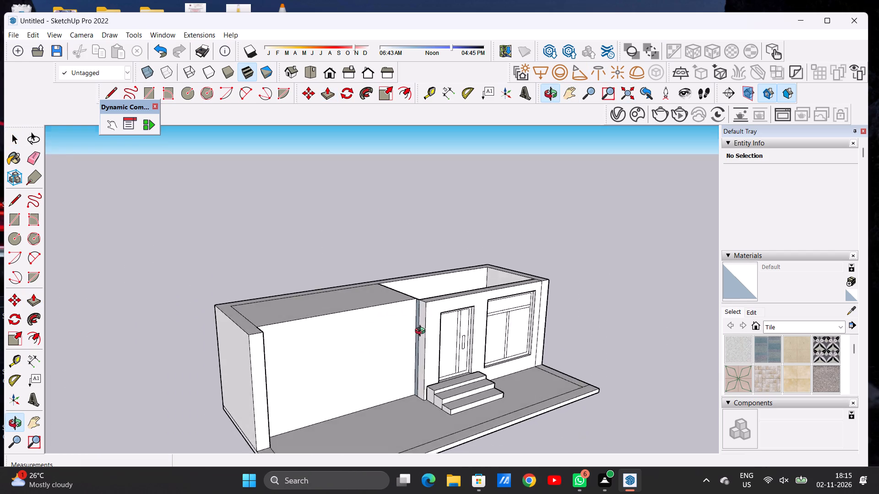
{"action": "left_click_drag", "start_coordinate": [422, 332], "coordinate": [429, 349]}
{"action": "scroll", "coordinate": [420, 394], "scroll_direction": "up", "scroll_amount": 20}
{"action": "scroll", "coordinate": [420, 394], "scroll_direction": "up", "scroll_amount": 3}
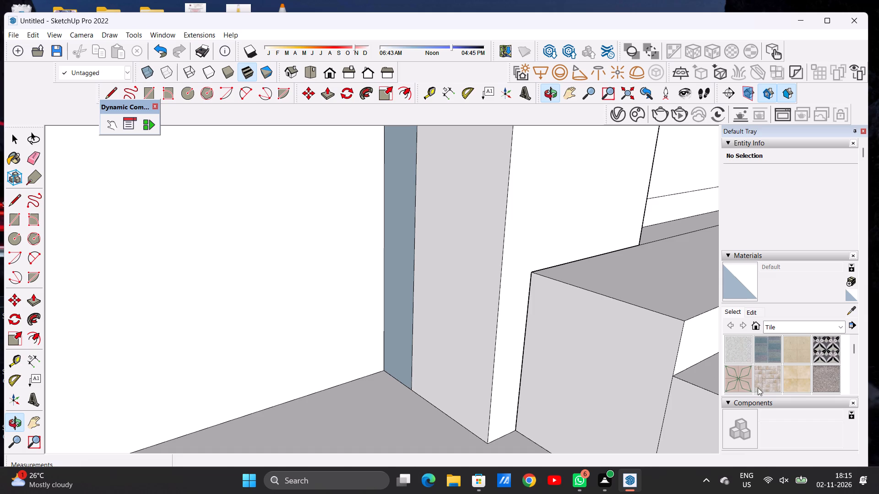
{"action": "left_click", "coordinate": [771, 325]}
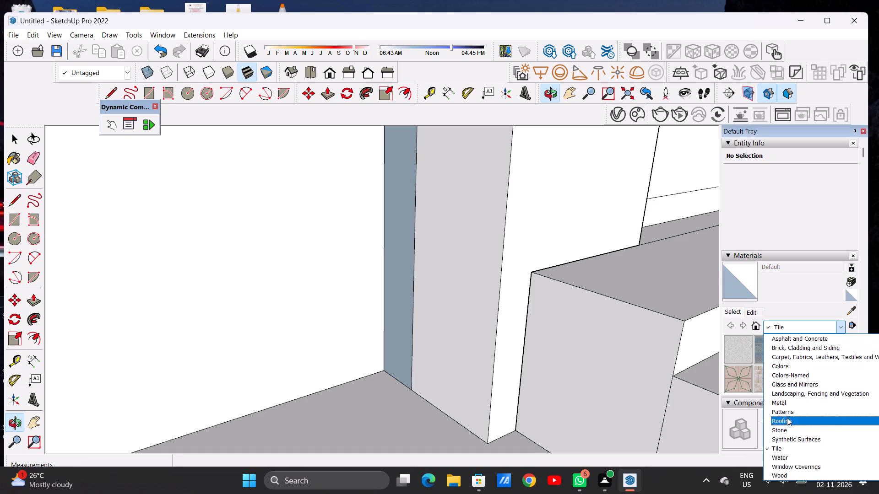
{"action": "left_click", "coordinate": [796, 439]}
{"action": "left_click", "coordinate": [812, 367]}
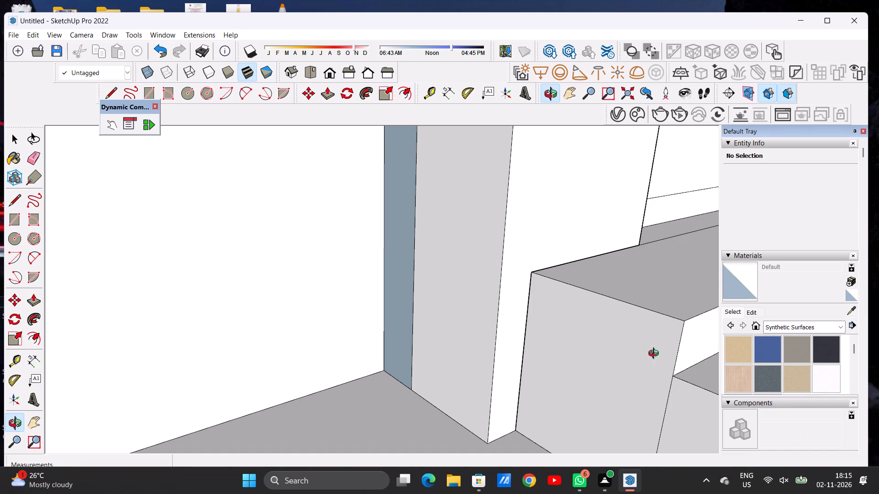
{"action": "left_click", "coordinate": [825, 373]}
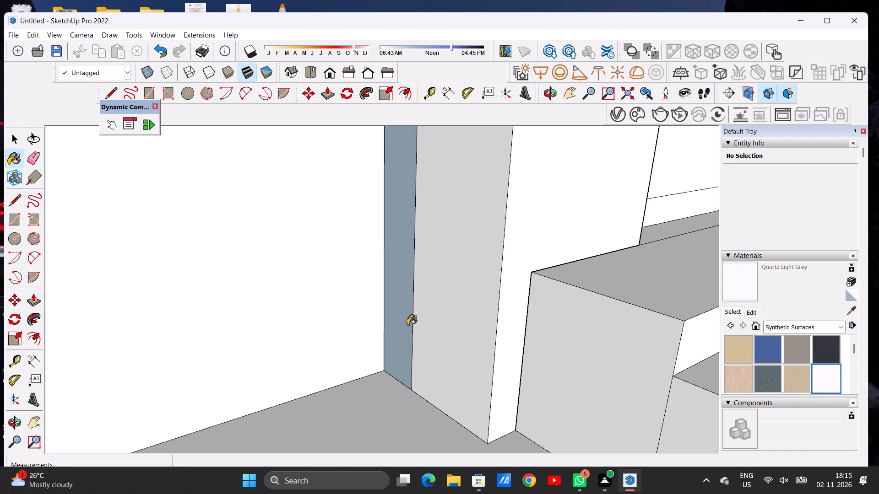
{"action": "left_click", "coordinate": [398, 322]}
{"action": "key", "text": "space"}
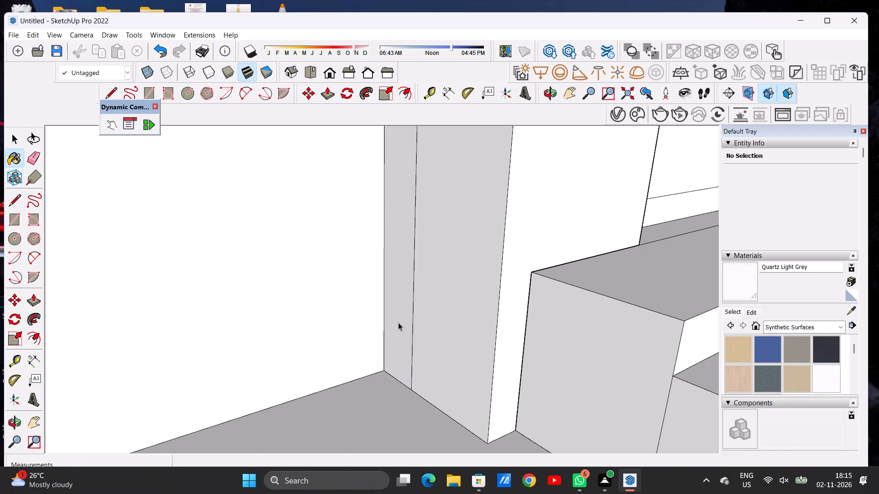
Pull the inner side face of the recess's outer end pier about 4' toward the door, widening the pier.
{"action": "scroll", "coordinate": [350, 333], "scroll_direction": "down", "scroll_amount": 14}
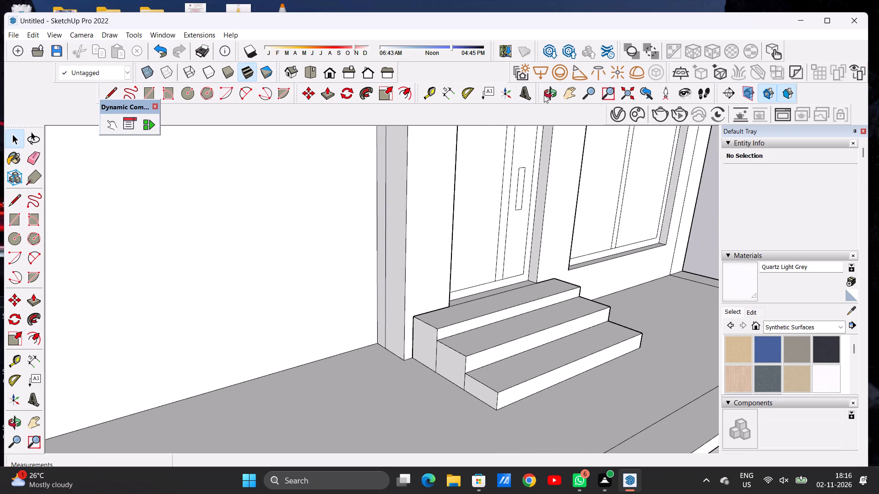
{"action": "left_click", "coordinate": [548, 96]}
{"action": "left_click_drag", "start_coordinate": [490, 337], "coordinate": [380, 340]}
{"action": "scroll", "coordinate": [423, 329], "scroll_direction": "down", "scroll_amount": 13}
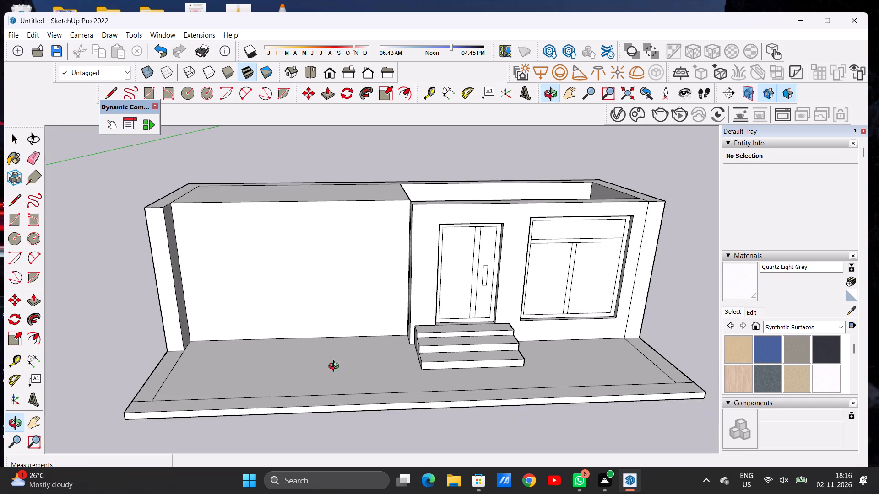
{"action": "scroll", "coordinate": [180, 373], "scroll_direction": "down", "scroll_amount": 6}
{"action": "left_click_drag", "start_coordinate": [276, 365], "coordinate": [265, 304]}
{"action": "scroll", "coordinate": [487, 353], "scroll_direction": "down", "scroll_amount": 8}
{"action": "scroll", "coordinate": [403, 341], "scroll_direction": "up", "scroll_amount": 6}
{"action": "scroll", "coordinate": [387, 324], "scroll_direction": "down", "scroll_amount": 1}
{"action": "scroll", "coordinate": [387, 323], "scroll_direction": "up", "scroll_amount": 7}
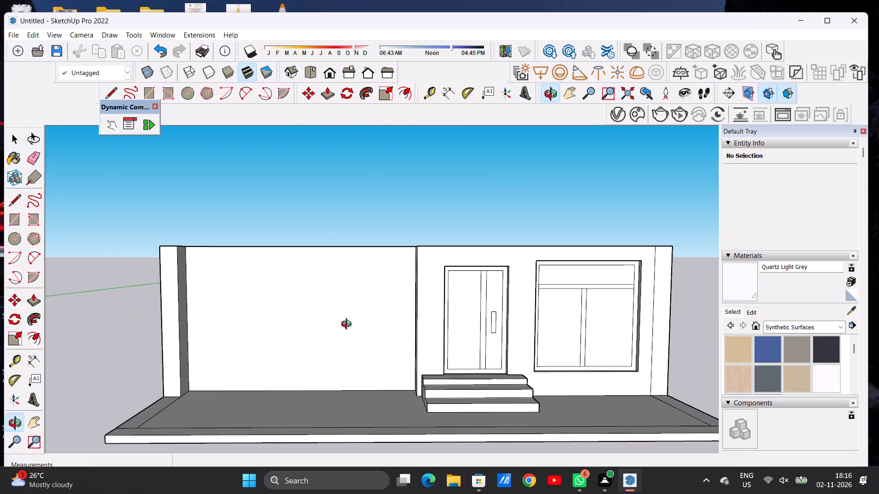
{"action": "scroll", "coordinate": [326, 348], "scroll_direction": "down", "scroll_amount": 2}
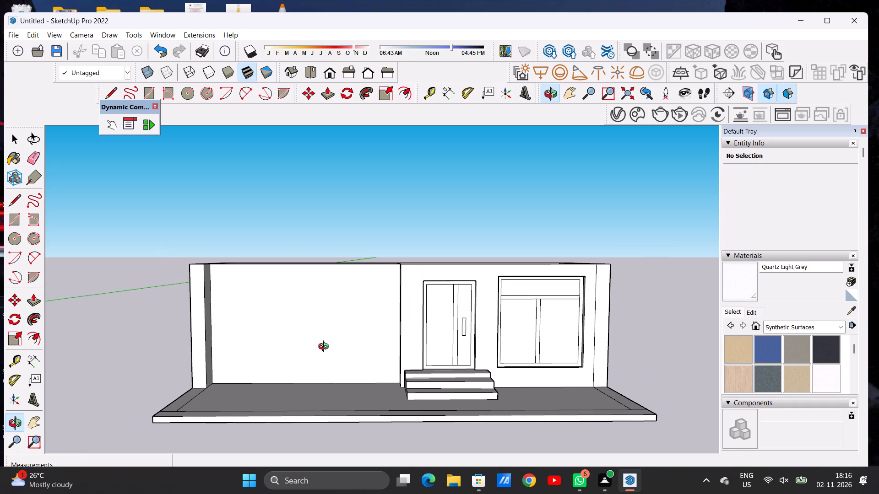
{"action": "left_click_drag", "start_coordinate": [289, 338], "coordinate": [255, 409]}
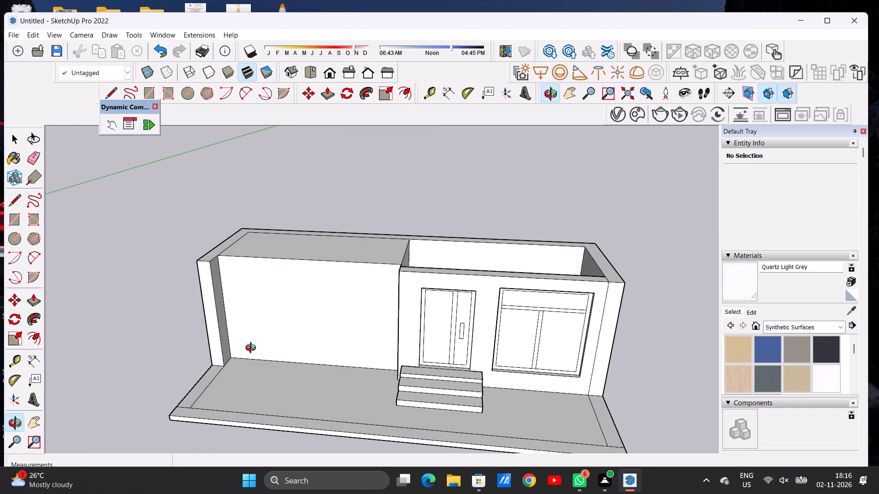
{"action": "scroll", "coordinate": [232, 267], "scroll_direction": "up", "scroll_amount": 3}
{"action": "scroll", "coordinate": [224, 270], "scroll_direction": "down", "scroll_amount": 1}
{"action": "scroll", "coordinate": [222, 270], "scroll_direction": "up", "scroll_amount": 5}
{"action": "key", "text": "p"}
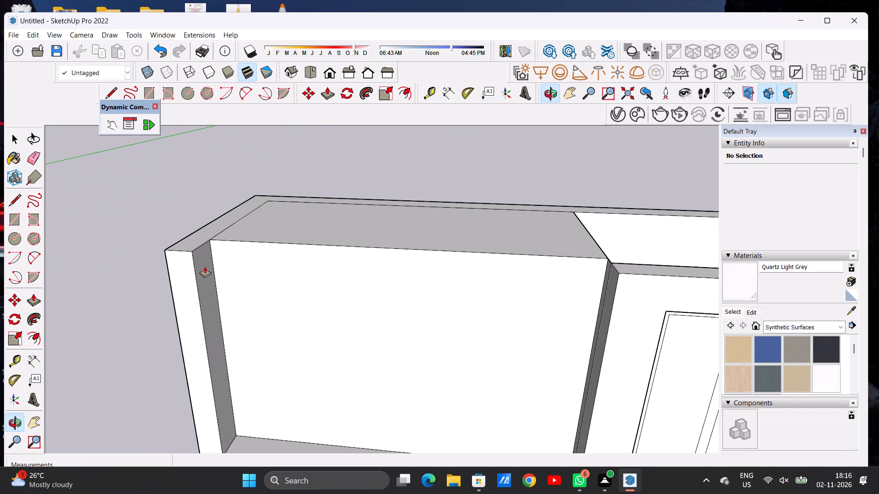
{"action": "left_click", "coordinate": [205, 266]}
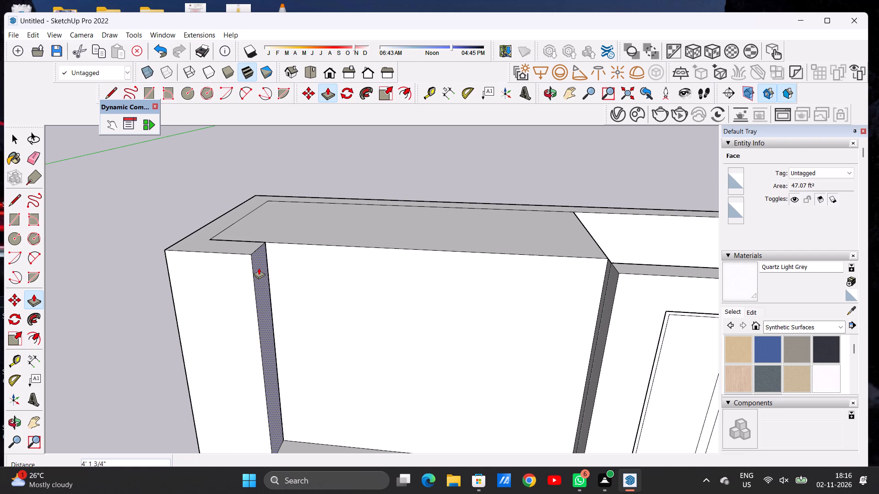
{"action": "left_click", "coordinate": [259, 268]}
Examine the widened pier, recessed wall, door and window of the front facade from several angles and distances.
{"action": "left_click", "coordinate": [548, 91]}
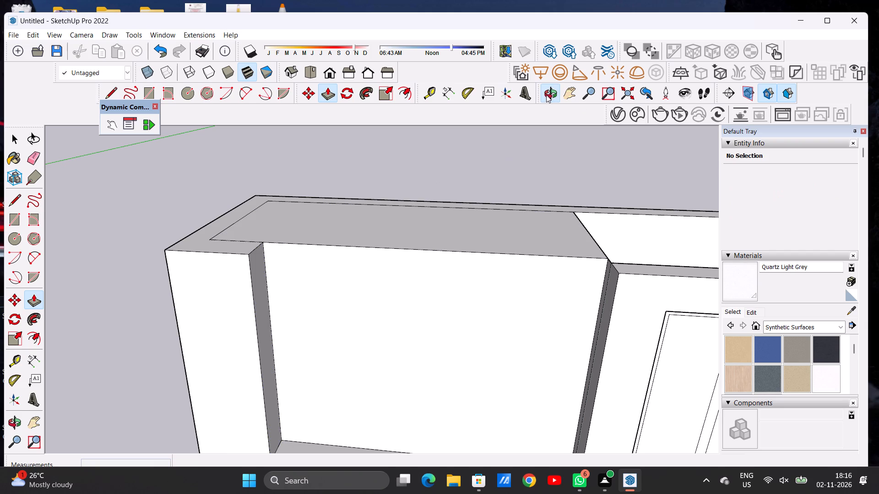
{"action": "left_click_drag", "start_coordinate": [348, 259], "coordinate": [402, 225]}
{"action": "scroll", "coordinate": [300, 273], "scroll_direction": "down", "scroll_amount": 14}
{"action": "left_click_drag", "start_coordinate": [330, 316], "coordinate": [304, 295]}
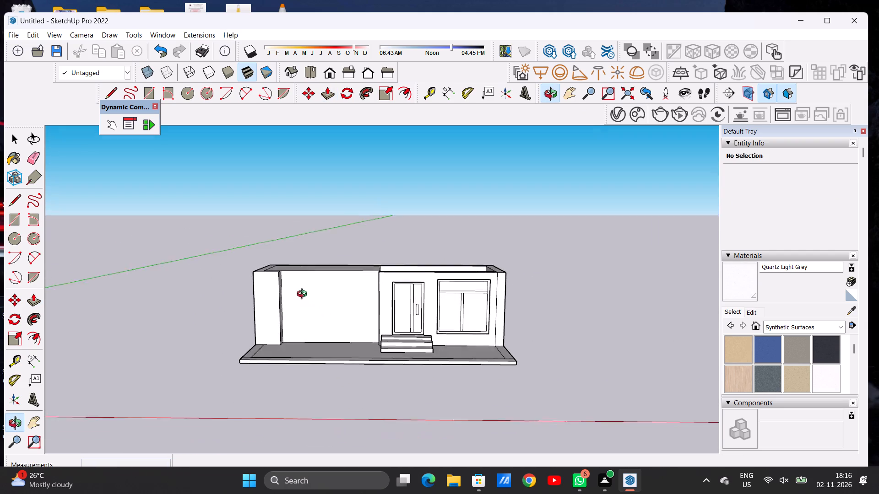
{"action": "left_click_drag", "start_coordinate": [304, 295], "coordinate": [307, 294]}
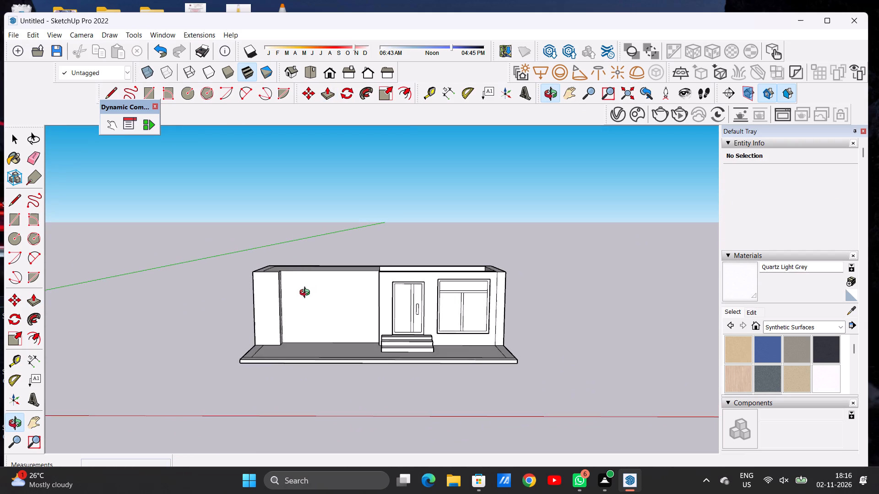
{"action": "scroll", "coordinate": [326, 298], "scroll_direction": "up", "scroll_amount": 2}
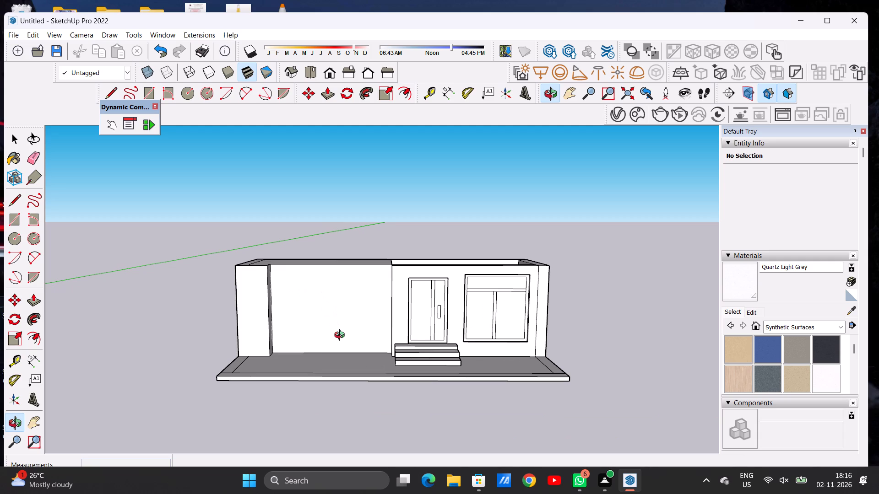
{"action": "scroll", "coordinate": [342, 336], "scroll_direction": "down", "scroll_amount": 2}
{"action": "left_click_drag", "start_coordinate": [335, 324], "coordinate": [414, 397]}
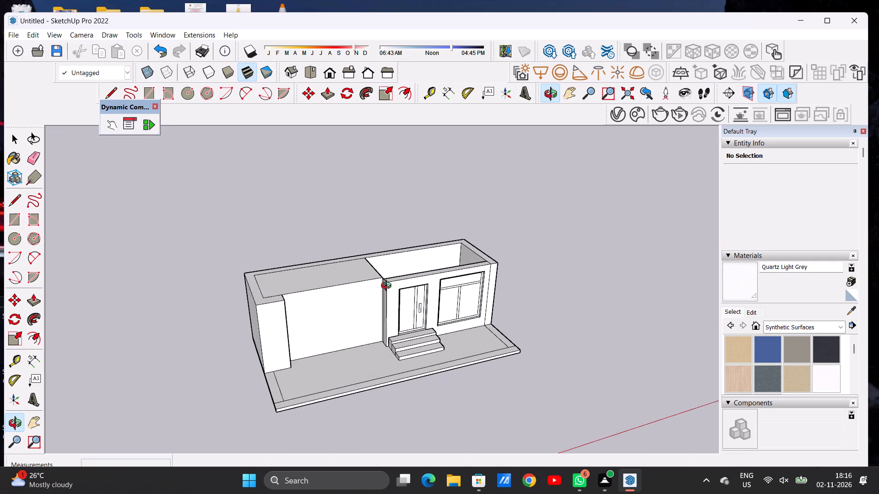
{"action": "scroll", "coordinate": [388, 287], "scroll_direction": "up", "scroll_amount": 8}
{"action": "scroll", "coordinate": [388, 287], "scroll_direction": "down", "scroll_amount": 1}
{"action": "scroll", "coordinate": [388, 287], "scroll_direction": "up", "scroll_amount": 4}
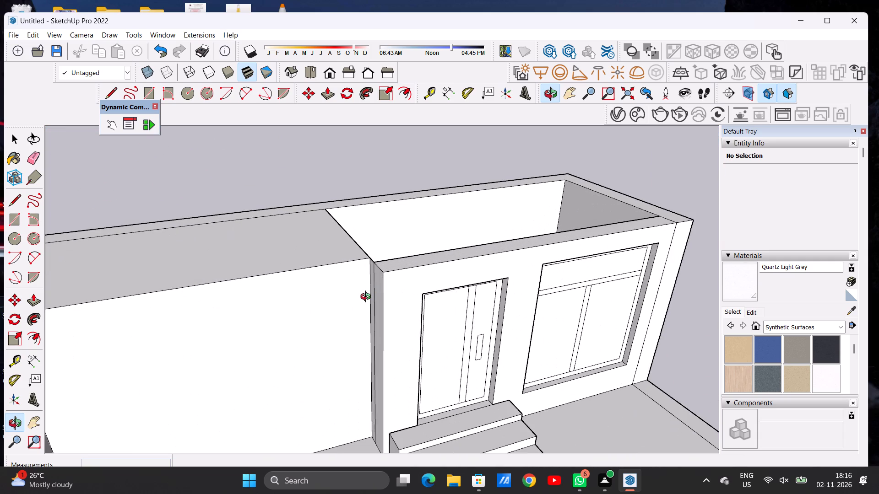
Push the front face of the recess's outer end pier inward about 1' 1 5/8".
{"action": "scroll", "coordinate": [391, 281], "scroll_direction": "down", "scroll_amount": 3}
{"action": "left_click_drag", "start_coordinate": [0, 0], "coordinate": [0, 5]}
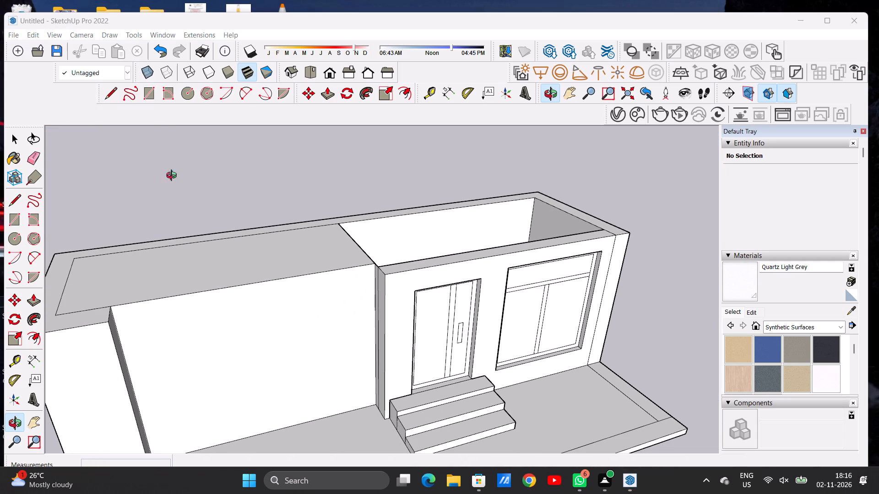
{"action": "left_click_drag", "start_coordinate": [312, 215], "coordinate": [271, 243]}
{"action": "scroll", "coordinate": [291, 235], "scroll_direction": "down", "scroll_amount": 11}
{"action": "scroll", "coordinate": [224, 281], "scroll_direction": "up", "scroll_amount": 13}
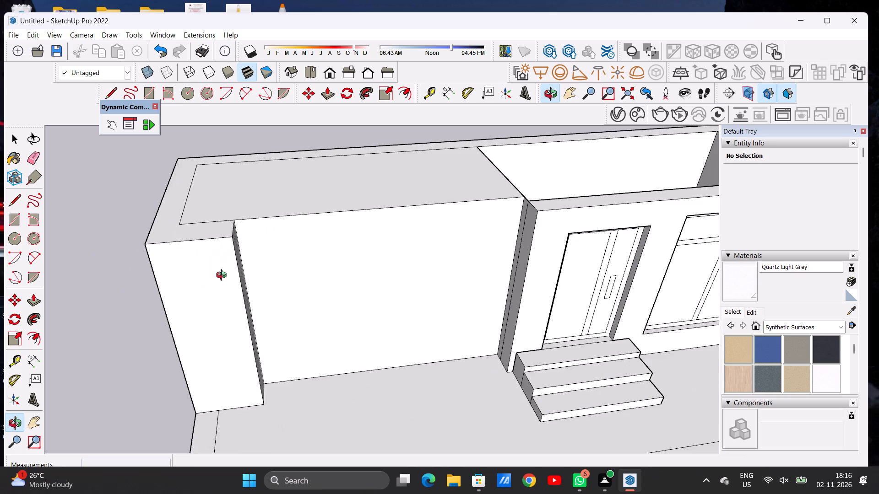
{"action": "left_click_drag", "start_coordinate": [230, 272], "coordinate": [201, 301]}
{"action": "key", "text": "p"}
{"action": "scroll", "coordinate": [203, 268], "scroll_direction": "up", "scroll_amount": 2}
{"action": "scroll", "coordinate": [203, 268], "scroll_direction": "down", "scroll_amount": 1}
{"action": "scroll", "coordinate": [203, 268], "scroll_direction": "up", "scroll_amount": 3}
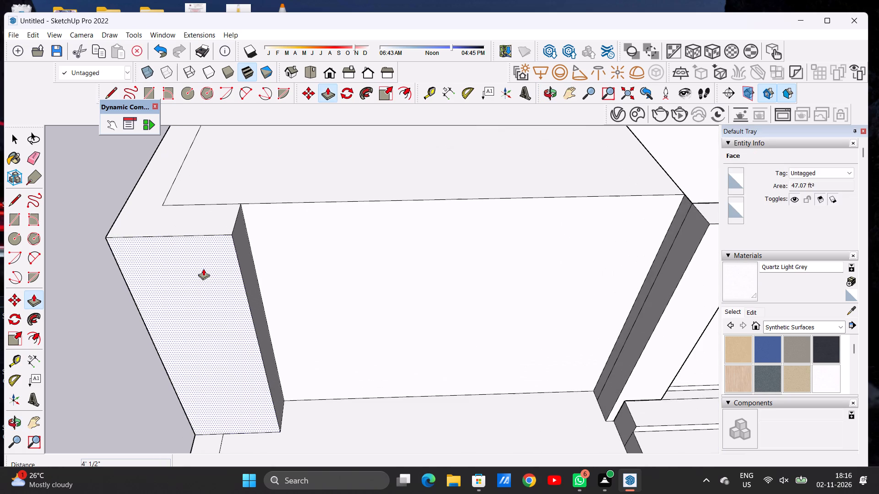
{"action": "left_click", "coordinate": [203, 268]}
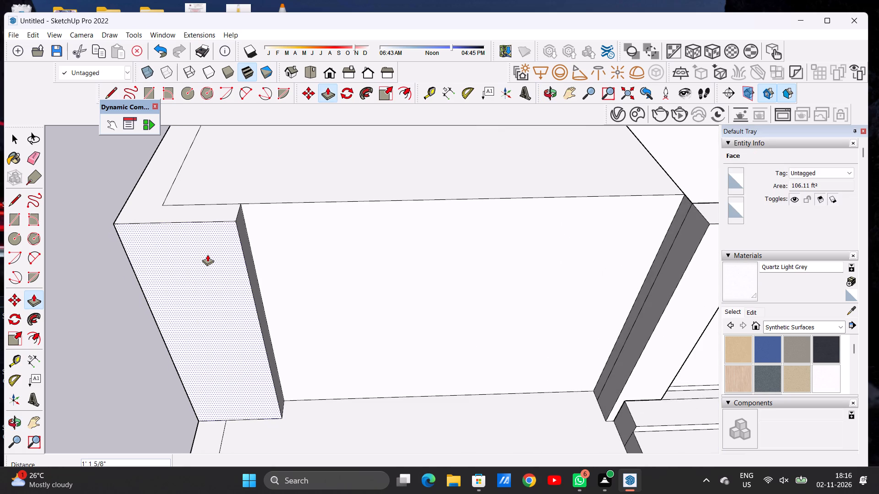
{"action": "left_click", "coordinate": [207, 254]}
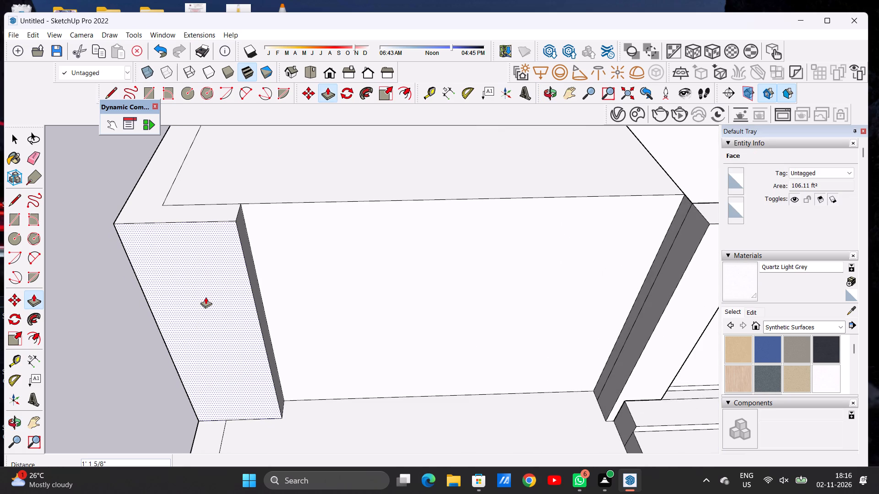
{"action": "key", "text": "space"}
Push the outer pier's inner side face back about 4 11/16", narrowing the pier.
{"action": "scroll", "coordinate": [183, 295], "scroll_direction": "down", "scroll_amount": 7}
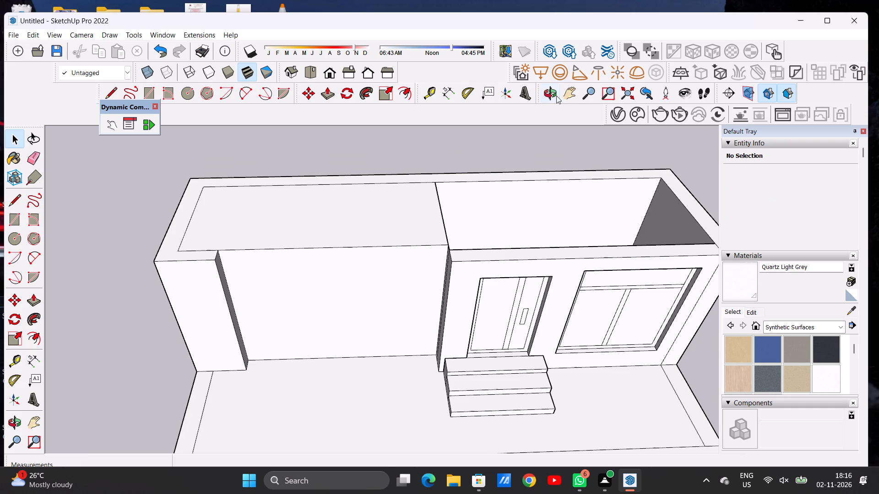
{"action": "left_click", "coordinate": [553, 96]}
{"action": "left_click_drag", "start_coordinate": [320, 351], "coordinate": [313, 268]}
{"action": "scroll", "coordinate": [309, 315], "scroll_direction": "down", "scroll_amount": 4}
{"action": "left_click_drag", "start_coordinate": [298, 353], "coordinate": [309, 327]}
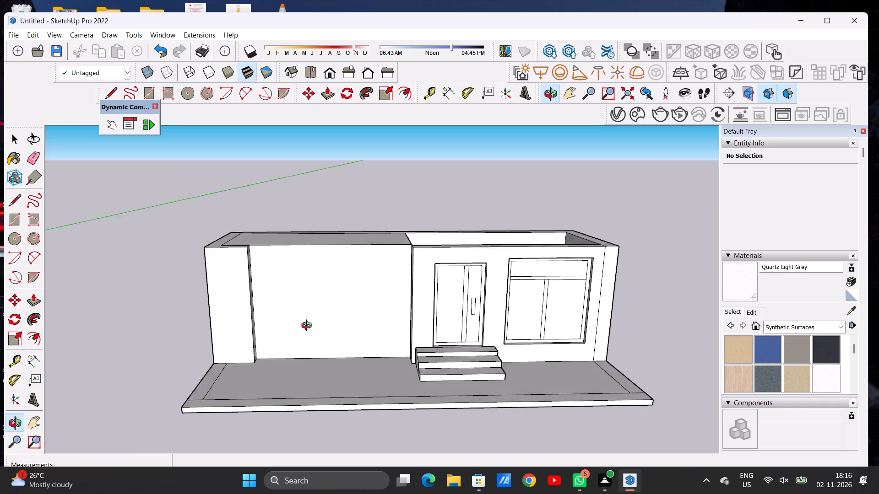
{"action": "left_click_drag", "start_coordinate": [309, 327], "coordinate": [312, 320]}
{"action": "scroll", "coordinate": [294, 348], "scroll_direction": "down", "scroll_amount": 3}
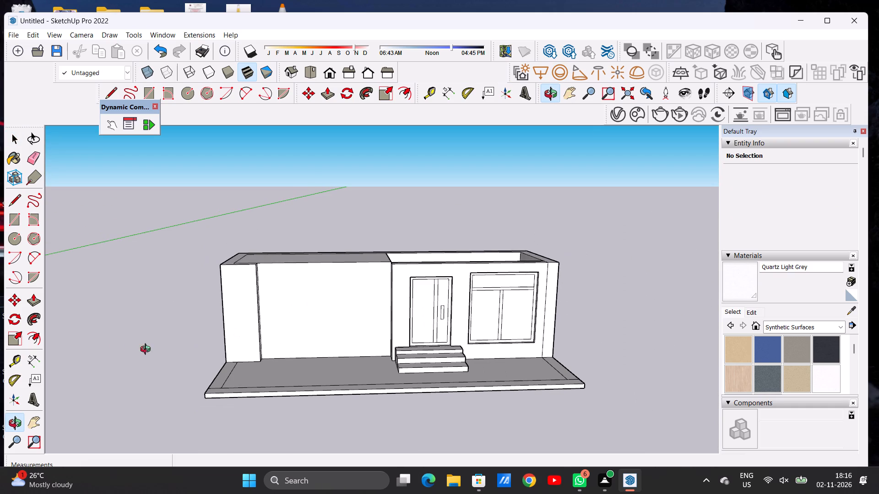
{"action": "scroll", "coordinate": [280, 282], "scroll_direction": "up", "scroll_amount": 6}
{"action": "left_click_drag", "start_coordinate": [277, 283], "coordinate": [216, 369]}
{"action": "scroll", "coordinate": [247, 279], "scroll_direction": "up", "scroll_amount": 1}
{"action": "scroll", "coordinate": [249, 278], "scroll_direction": "down", "scroll_amount": 1}
{"action": "scroll", "coordinate": [250, 278], "scroll_direction": "up", "scroll_amount": 6}
{"action": "key", "text": "p"}
{"action": "scroll", "coordinate": [249, 269], "scroll_direction": "up", "scroll_amount": 5}
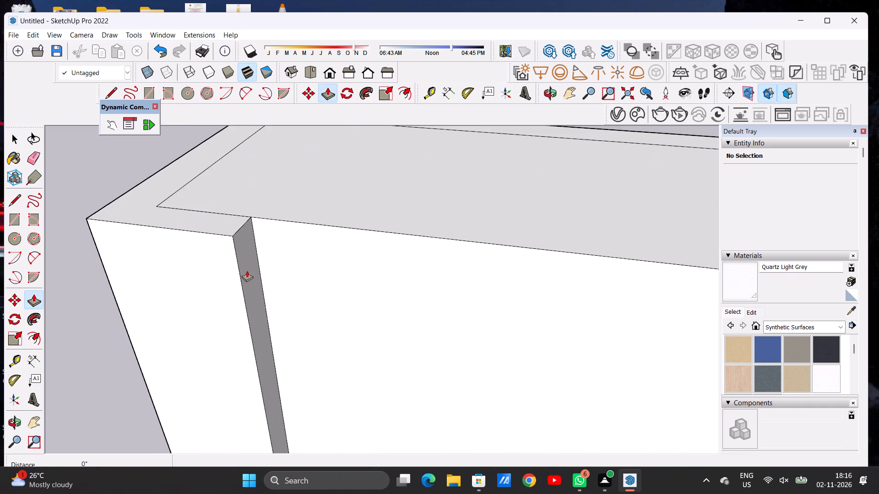
{"action": "left_click", "coordinate": [247, 270]}
{"action": "left_click", "coordinate": [237, 263]}
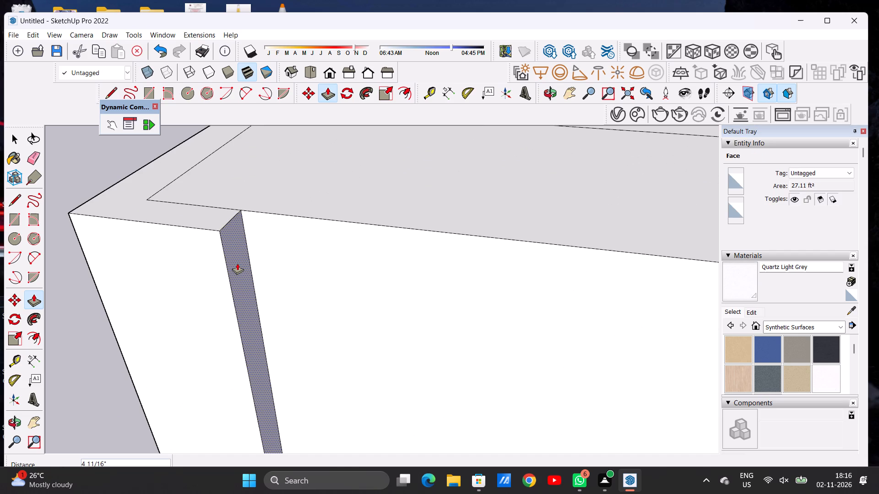
{"action": "key", "text": "space"}
Examine the outer pier and the recessed front wall from close up, straight on and above.
{"action": "left_click", "coordinate": [548, 92]}
{"action": "left_click_drag", "start_coordinate": [234, 431], "coordinate": [297, 385]}
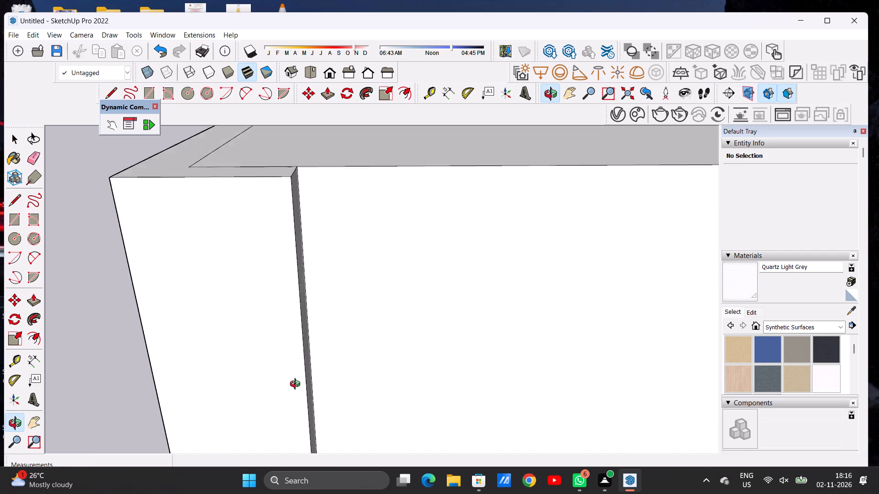
{"action": "left_click_drag", "start_coordinate": [297, 385], "coordinate": [299, 382]}
{"action": "scroll", "coordinate": [243, 379], "scroll_direction": "down", "scroll_amount": 7}
{"action": "scroll", "coordinate": [236, 379], "scroll_direction": "down", "scroll_amount": 14}
{"action": "left_click_drag", "start_coordinate": [366, 382], "coordinate": [352, 330]}
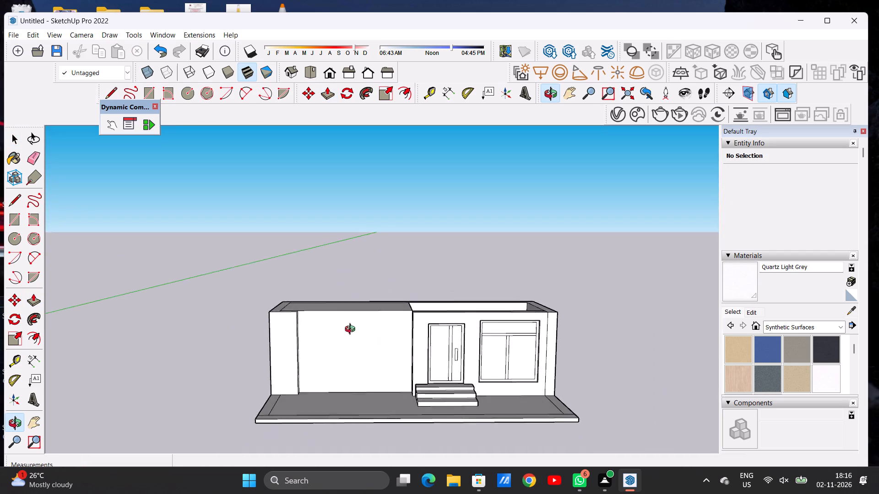
{"action": "left_click_drag", "start_coordinate": [352, 330], "coordinate": [354, 336]}
{"action": "scroll", "coordinate": [401, 326], "scroll_direction": "up", "scroll_amount": 7}
{"action": "left_click_drag", "start_coordinate": [381, 331], "coordinate": [436, 417]}
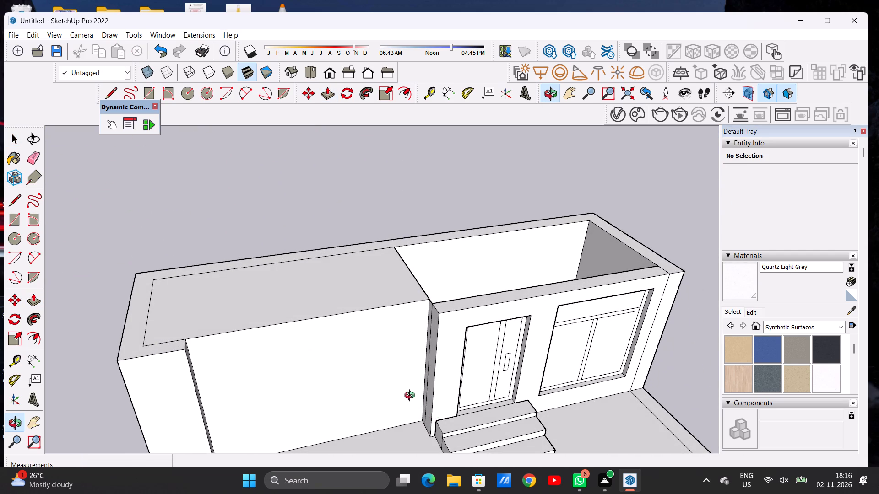
{"action": "scroll", "coordinate": [419, 338], "scroll_direction": "up", "scroll_amount": 1}
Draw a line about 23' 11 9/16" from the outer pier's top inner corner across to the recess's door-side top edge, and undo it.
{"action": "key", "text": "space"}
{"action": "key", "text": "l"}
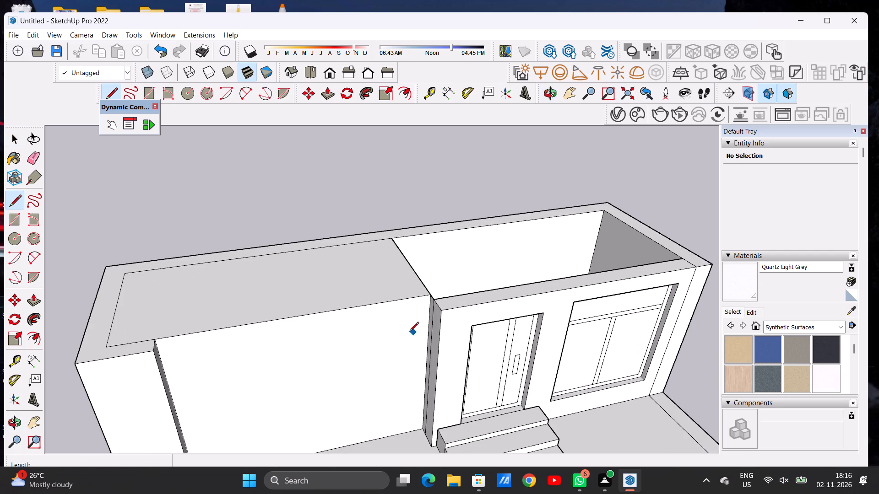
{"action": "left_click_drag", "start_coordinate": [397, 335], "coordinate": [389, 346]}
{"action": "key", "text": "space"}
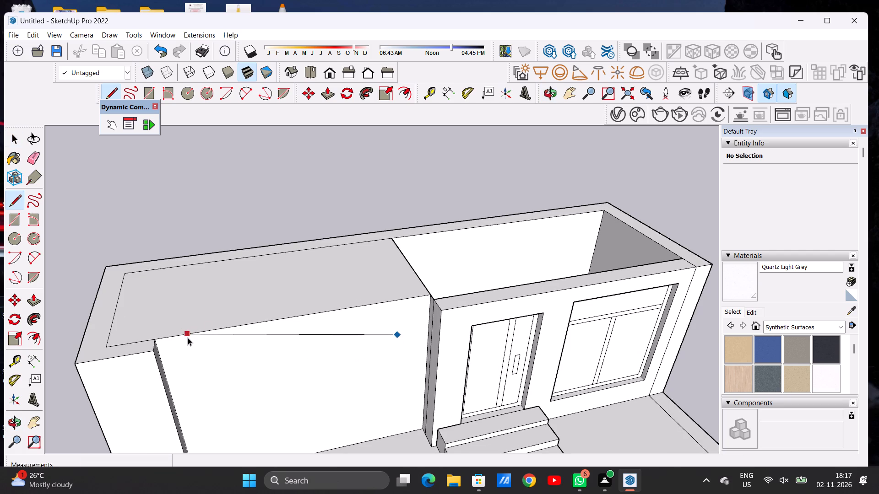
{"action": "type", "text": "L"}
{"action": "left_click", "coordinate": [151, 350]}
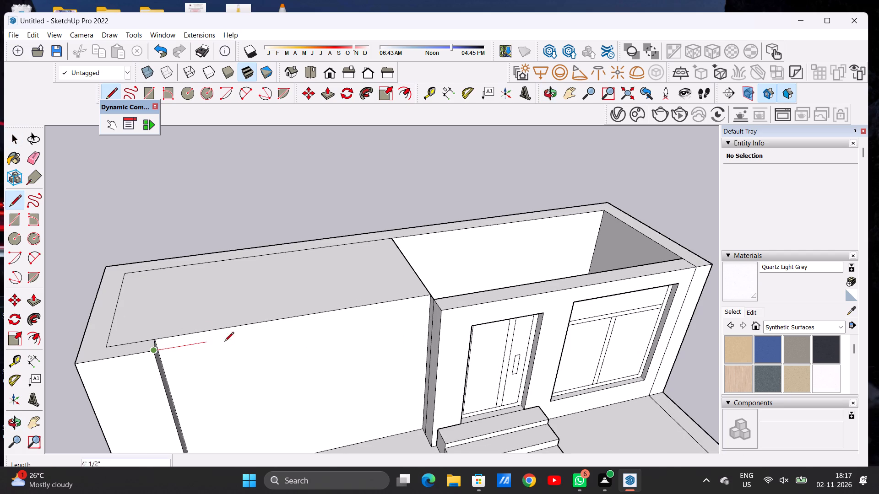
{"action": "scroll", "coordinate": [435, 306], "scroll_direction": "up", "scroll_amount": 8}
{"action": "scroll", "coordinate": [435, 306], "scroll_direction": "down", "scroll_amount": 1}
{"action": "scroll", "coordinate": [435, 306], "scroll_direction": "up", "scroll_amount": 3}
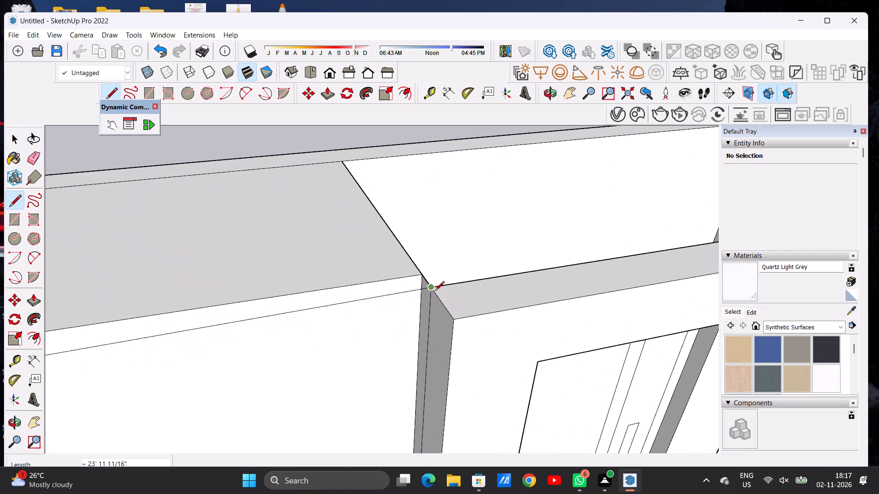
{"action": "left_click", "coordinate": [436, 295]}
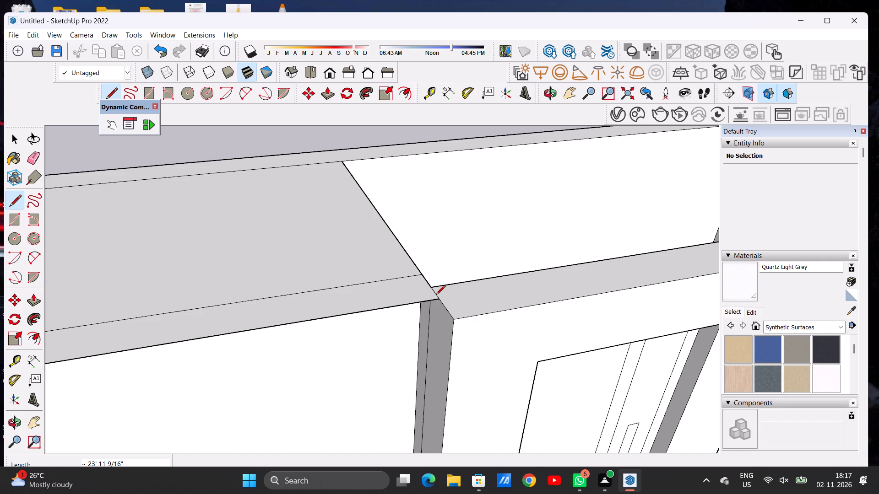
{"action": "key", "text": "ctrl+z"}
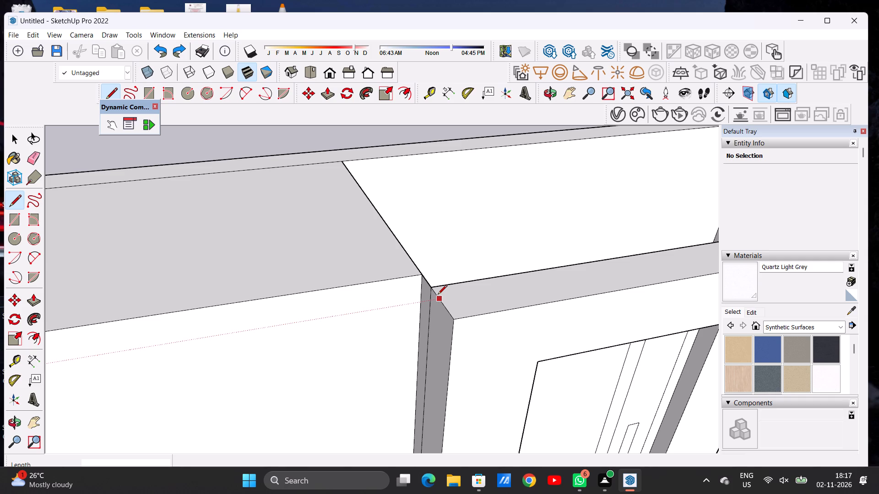
Draw a vertical line about 17' 7" down the recess's door-side face to the slab, in line with the outer pier's front face.
{"action": "key", "text": "p"}
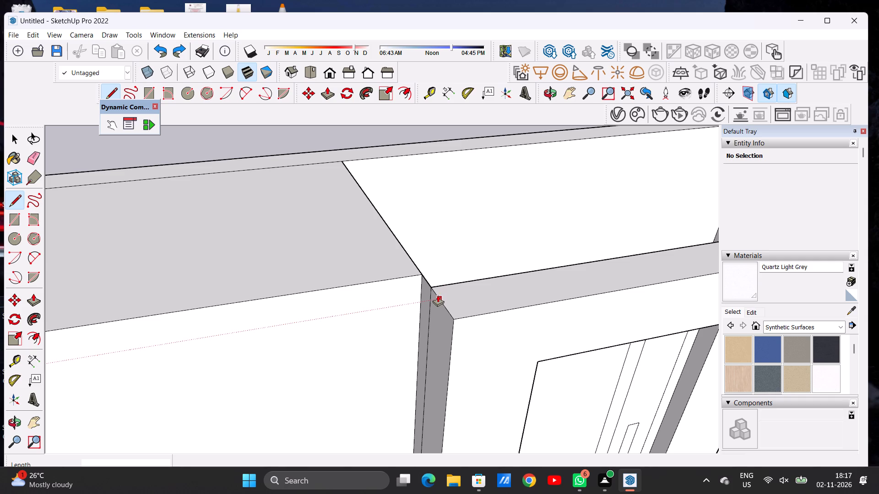
{"action": "key", "text": "space"}
{"action": "type", "text": "L"}
{"action": "left_click", "coordinate": [438, 295]}
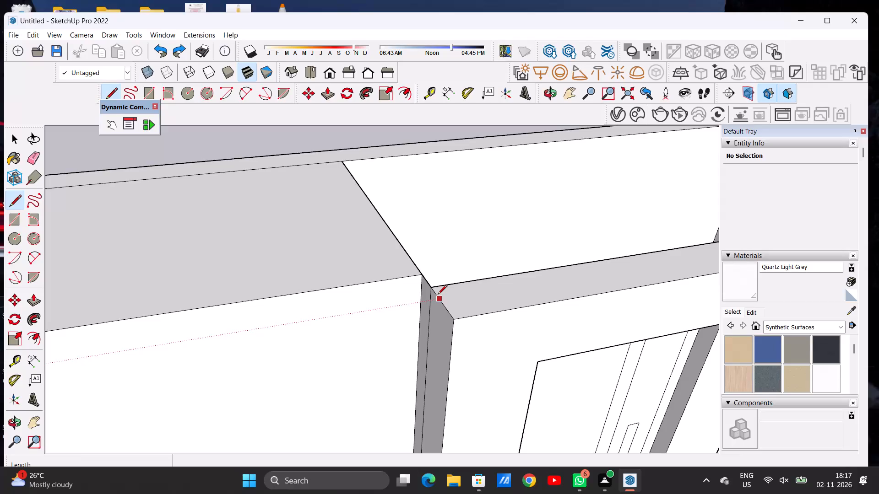
{"action": "scroll", "coordinate": [433, 308], "scroll_direction": "down", "scroll_amount": 18}
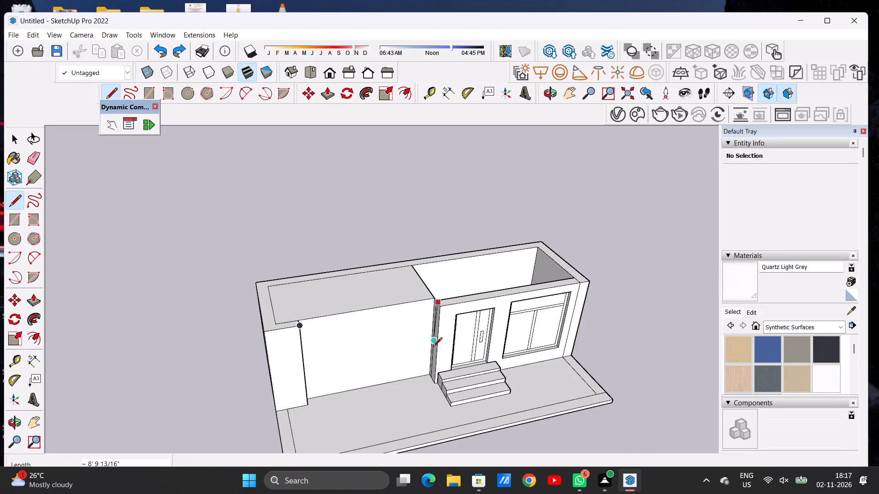
{"action": "scroll", "coordinate": [433, 348], "scroll_direction": "up", "scroll_amount": 14}
{"action": "scroll", "coordinate": [445, 355], "scroll_direction": "down", "scroll_amount": 4}
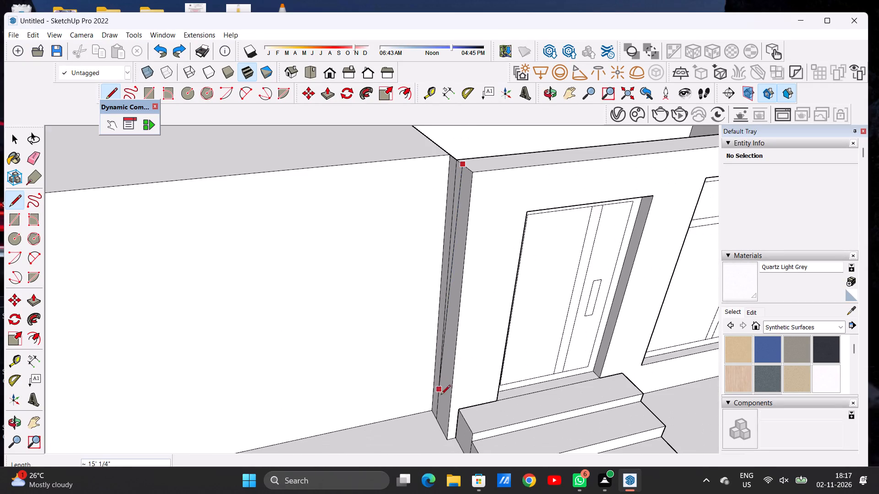
{"action": "scroll", "coordinate": [441, 424], "scroll_direction": "down", "scroll_amount": 1}
{"action": "scroll", "coordinate": [441, 424], "scroll_direction": "up", "scroll_amount": 13}
{"action": "scroll", "coordinate": [442, 425], "scroll_direction": "down", "scroll_amount": 1}
{"action": "scroll", "coordinate": [442, 425], "scroll_direction": "up", "scroll_amount": 3}
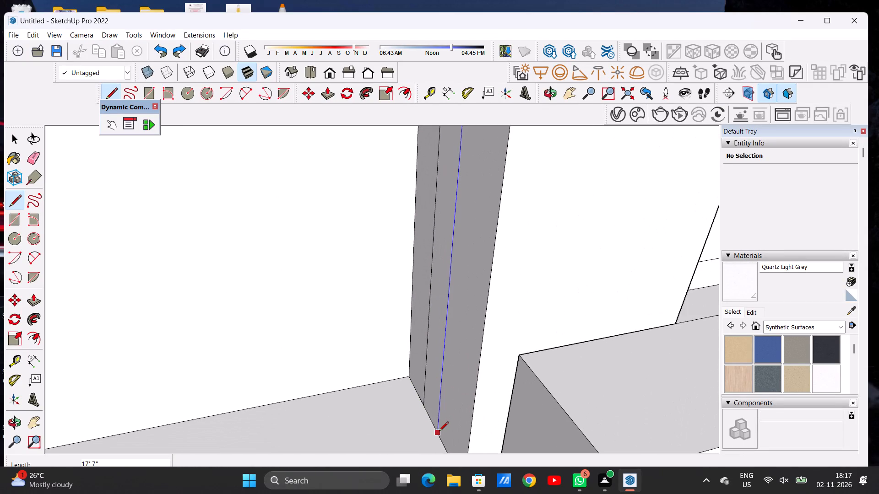
{"action": "left_click", "coordinate": [439, 432]}
{"action": "key", "text": "space"}
Erase the old vertical line on the recess's door-side face, keeping the newly drawn one.
{"action": "key", "text": "e"}
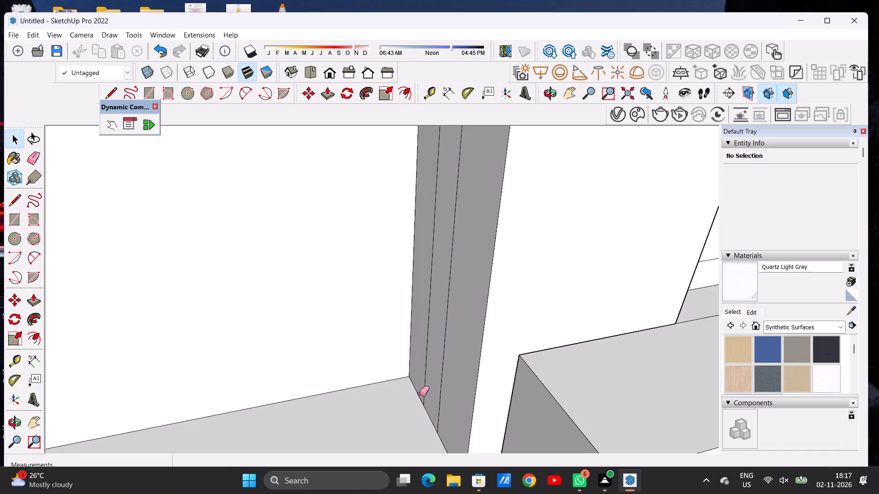
{"action": "left_click", "coordinate": [423, 351]}
{"action": "left_click", "coordinate": [425, 353]}
{"action": "key", "text": "space"}
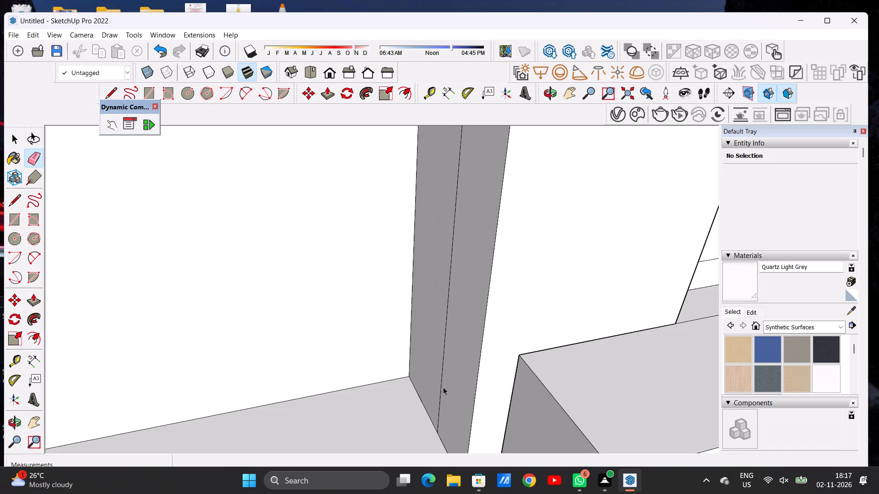
Pull the inner strip of the recess's door-side face about 4' 4 1/8" toward the outer pier, forming a second pier.
{"action": "scroll", "coordinate": [449, 395], "scroll_direction": "down", "scroll_amount": 2}
{"action": "scroll", "coordinate": [452, 397], "scroll_direction": "up", "scroll_amount": 1}
{"action": "scroll", "coordinate": [452, 397], "scroll_direction": "down", "scroll_amount": 13}
{"action": "scroll", "coordinate": [454, 371], "scroll_direction": "up", "scroll_amount": 1}
{"action": "scroll", "coordinate": [454, 371], "scroll_direction": "down", "scroll_amount": 14}
{"action": "scroll", "coordinate": [461, 270], "scroll_direction": "up", "scroll_amount": 3}
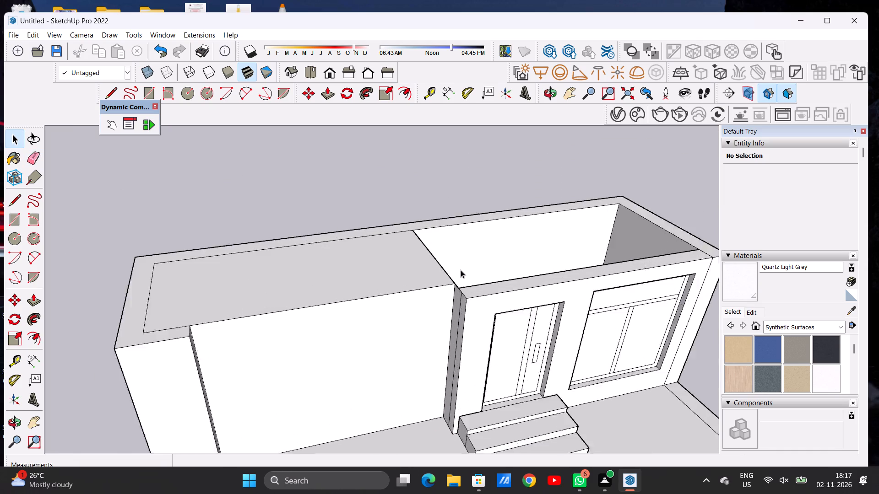
{"action": "scroll", "coordinate": [461, 270], "scroll_direction": "up", "scroll_amount": 4}
{"action": "key", "text": "p"}
{"action": "scroll", "coordinate": [452, 311], "scroll_direction": "up", "scroll_amount": 6}
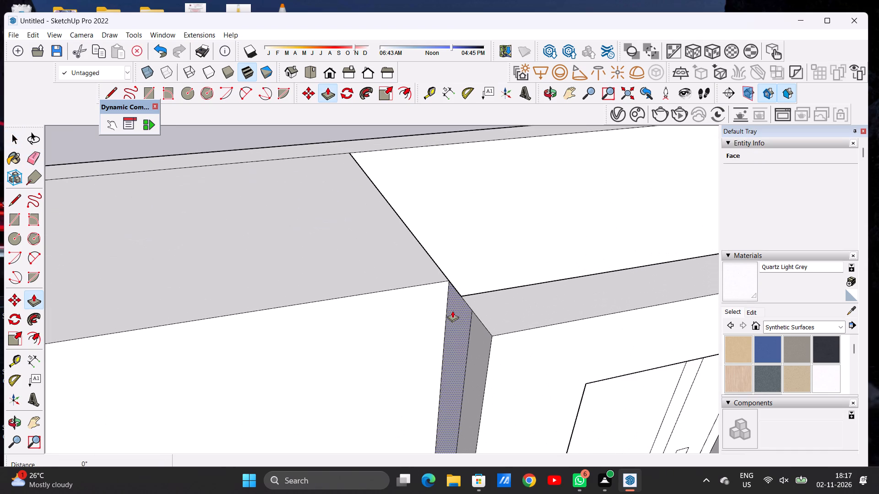
{"action": "left_click", "coordinate": [452, 311]}
{"action": "scroll", "coordinate": [427, 314], "scroll_direction": "down", "scroll_amount": 2}
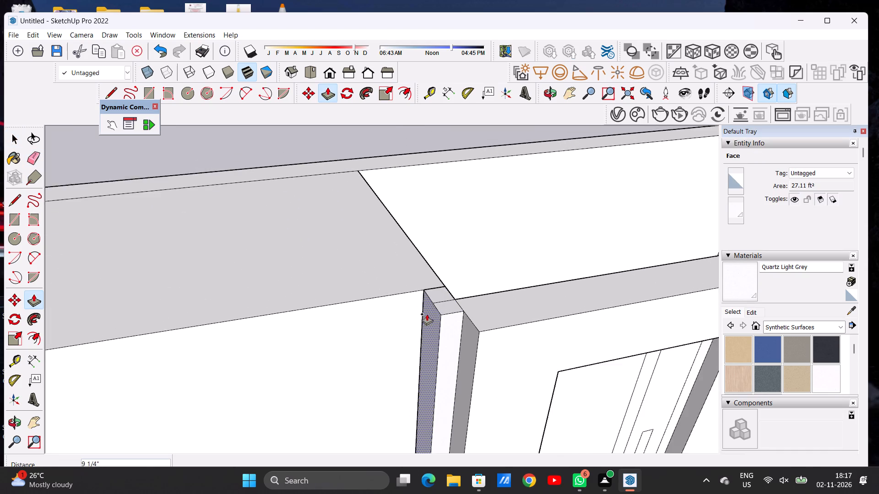
{"action": "scroll", "coordinate": [427, 314], "scroll_direction": "down", "scroll_amount": 11}
{"action": "scroll", "coordinate": [440, 305], "scroll_direction": "up", "scroll_amount": 1}
{"action": "scroll", "coordinate": [440, 305], "scroll_direction": "down", "scroll_amount": 4}
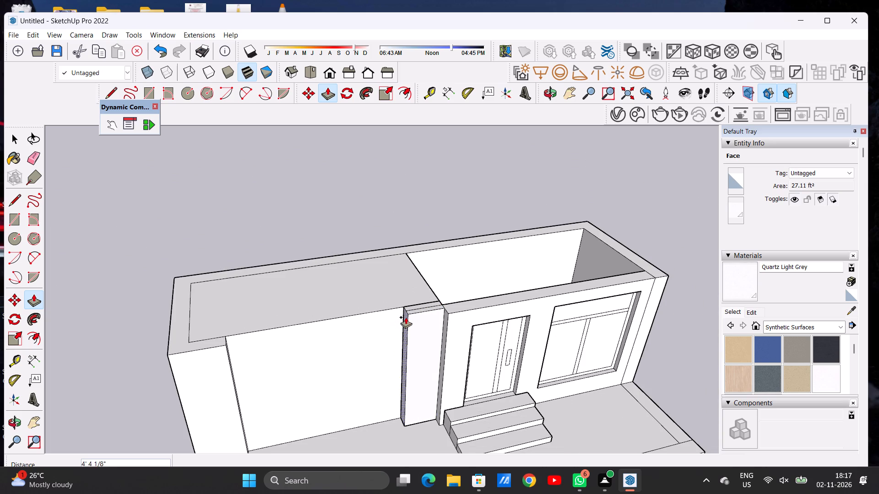
{"action": "left_click", "coordinate": [404, 317]}
{"action": "key", "text": "space"}
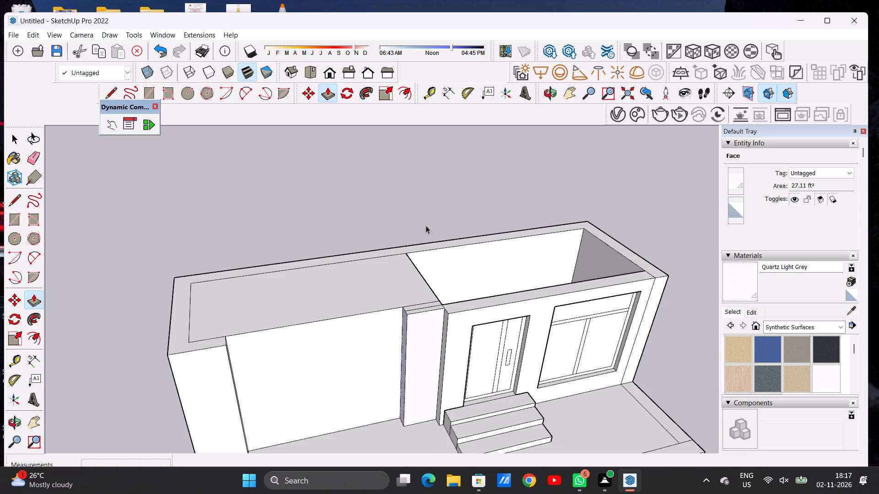
Examine both piers, the recessed wall and the door steps from the front and close up.
{"action": "left_click", "coordinate": [548, 96]}
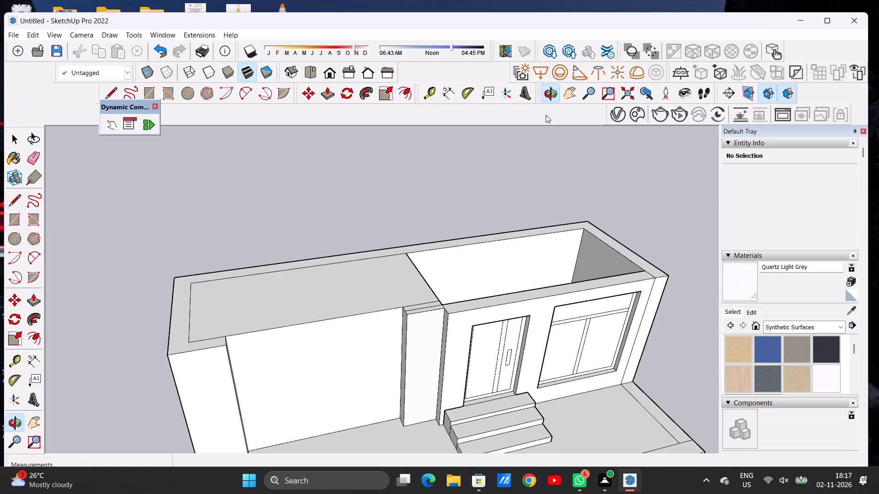
{"action": "left_click_drag", "start_coordinate": [529, 207], "coordinate": [456, 191]}
{"action": "scroll", "coordinate": [540, 264], "scroll_direction": "down", "scroll_amount": 2}
{"action": "scroll", "coordinate": [540, 266], "scroll_direction": "up", "scroll_amount": 1}
{"action": "scroll", "coordinate": [540, 266], "scroll_direction": "down", "scroll_amount": 4}
{"action": "scroll", "coordinate": [540, 266], "scroll_direction": "up", "scroll_amount": 1}
{"action": "scroll", "coordinate": [540, 266], "scroll_direction": "down", "scroll_amount": 3}
{"action": "left_click_drag", "start_coordinate": [460, 362], "coordinate": [467, 278]}
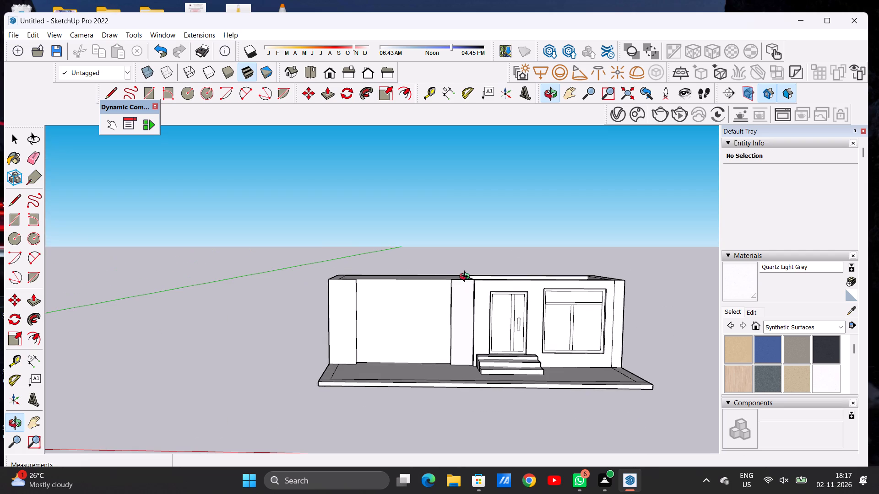
{"action": "scroll", "coordinate": [468, 293], "scroll_direction": "up", "scroll_amount": 3}
{"action": "scroll", "coordinate": [420, 319], "scroll_direction": "down", "scroll_amount": 5}
{"action": "scroll", "coordinate": [438, 312], "scroll_direction": "up", "scroll_amount": 5}
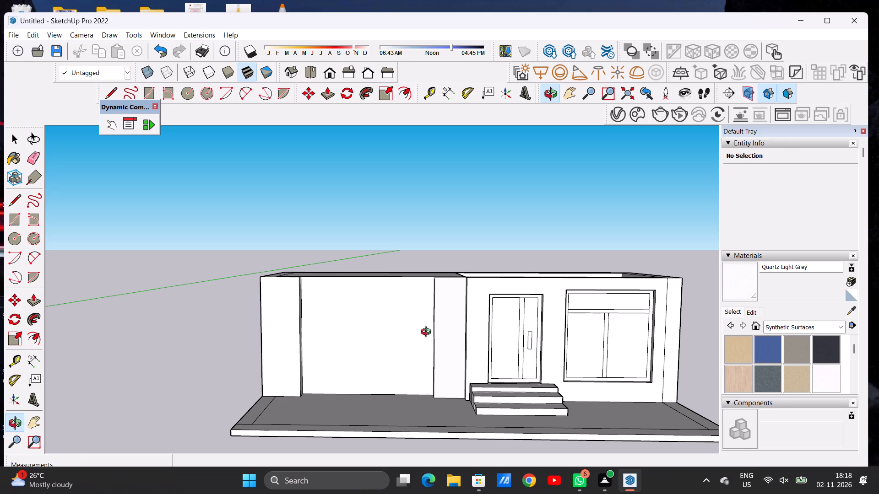
{"action": "scroll", "coordinate": [299, 348], "scroll_direction": "down", "scroll_amount": 3}
{"action": "left_click_drag", "start_coordinate": [323, 370], "coordinate": [328, 399]}
{"action": "scroll", "coordinate": [371, 385], "scroll_direction": "up", "scroll_amount": 12}
{"action": "left_click_drag", "start_coordinate": [383, 381], "coordinate": [391, 438]}
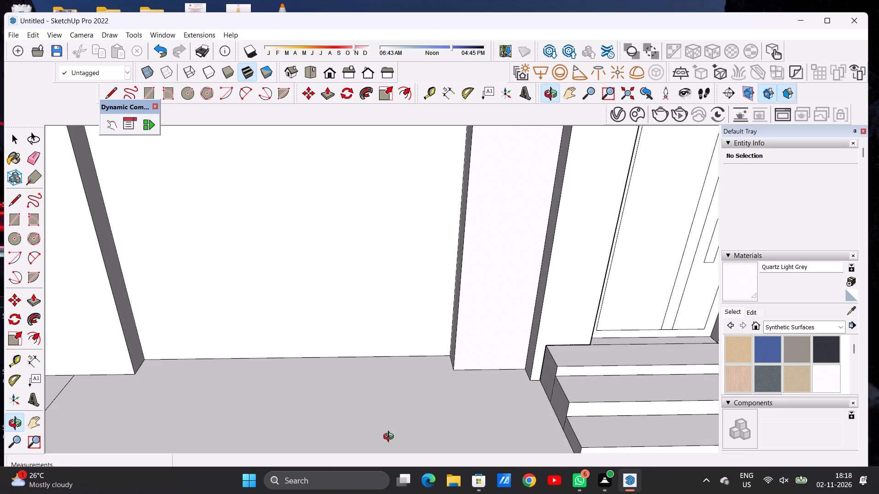
Draw a line about 19' 6 1/8" long across the slab, joining the facing front corners of the two piers.
{"action": "scroll", "coordinate": [373, 374], "scroll_direction": "down", "scroll_amount": 6}
{"action": "left_click_drag", "start_coordinate": [370, 367], "coordinate": [376, 397]}
{"action": "scroll", "coordinate": [393, 375], "scroll_direction": "up", "scroll_amount": 6}
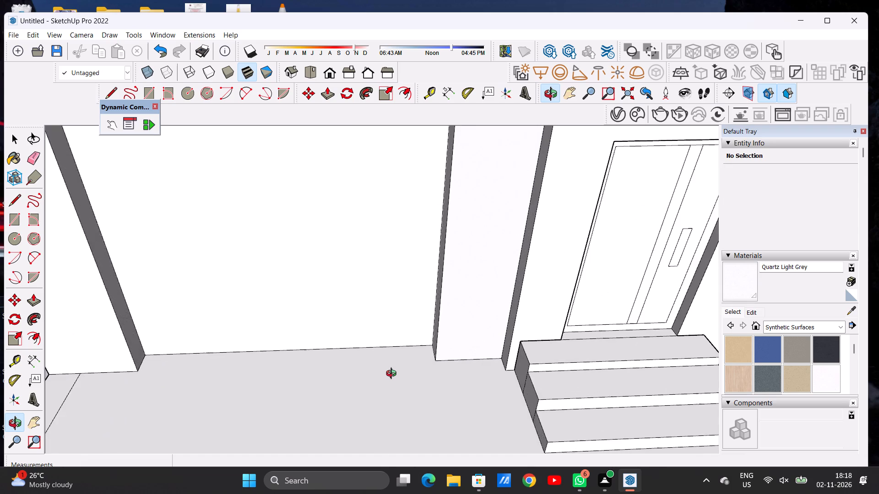
{"action": "scroll", "coordinate": [393, 375], "scroll_direction": "up", "scroll_amount": 2}
{"action": "key", "text": "l"}
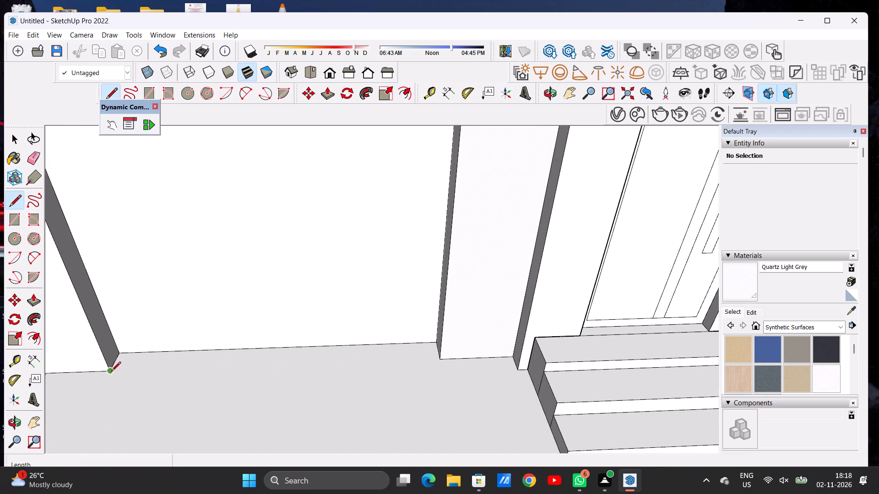
{"action": "left_click", "coordinate": [111, 372]}
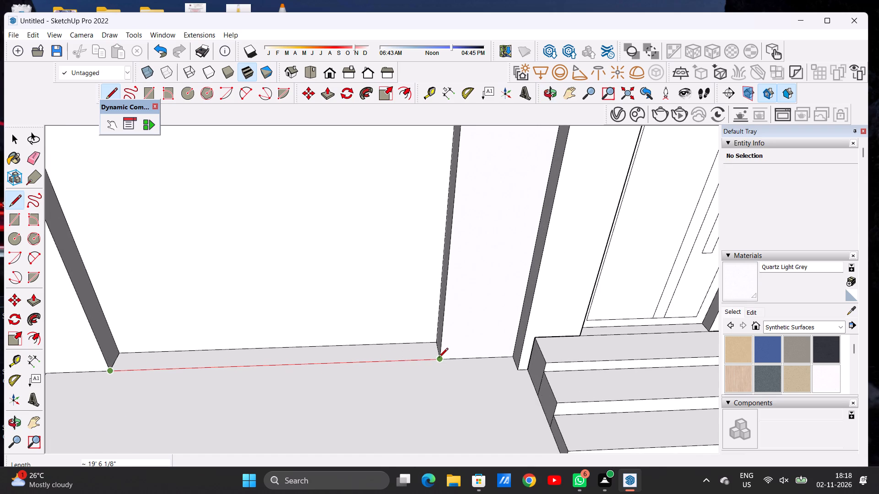
{"action": "left_click", "coordinate": [439, 358]}
Pull the narrow slab strip between the two piers upward to form a low wall along the recess.
{"action": "key", "text": "p"}
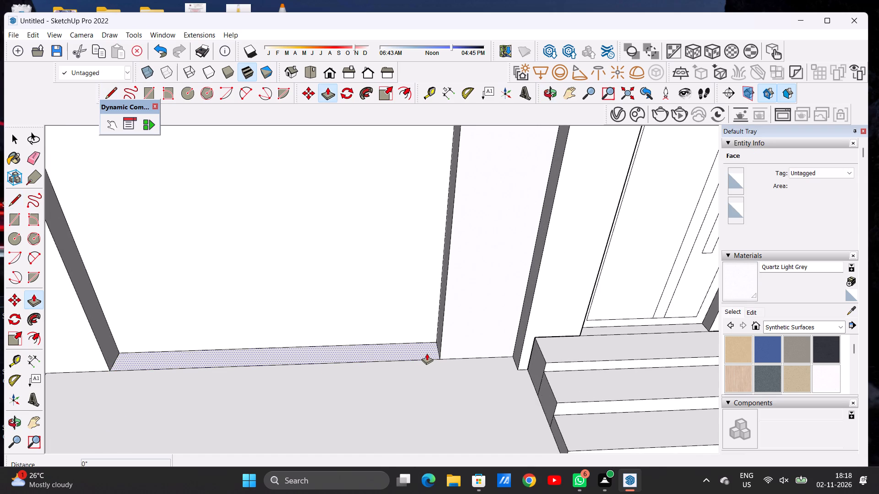
{"action": "left_click", "coordinate": [427, 353]}
{"action": "scroll", "coordinate": [429, 328], "scroll_direction": "down", "scroll_amount": 5}
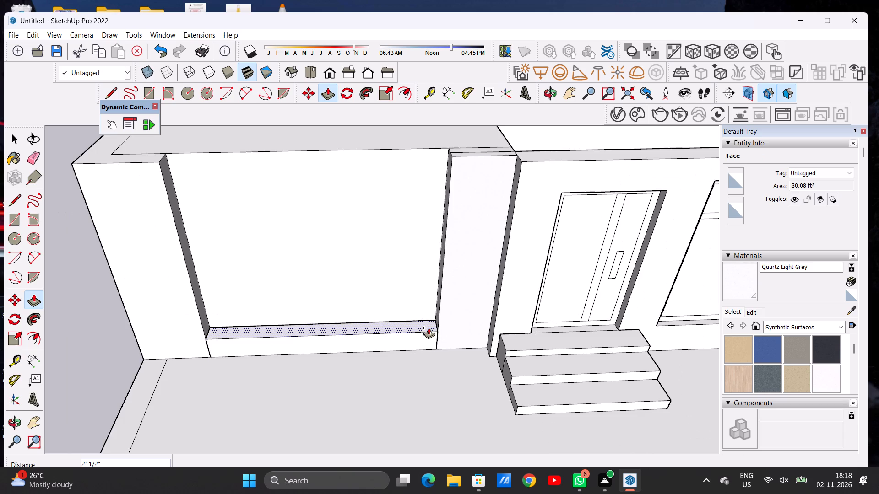
{"action": "left_click", "coordinate": [428, 316]}
{"action": "key", "text": "space"}
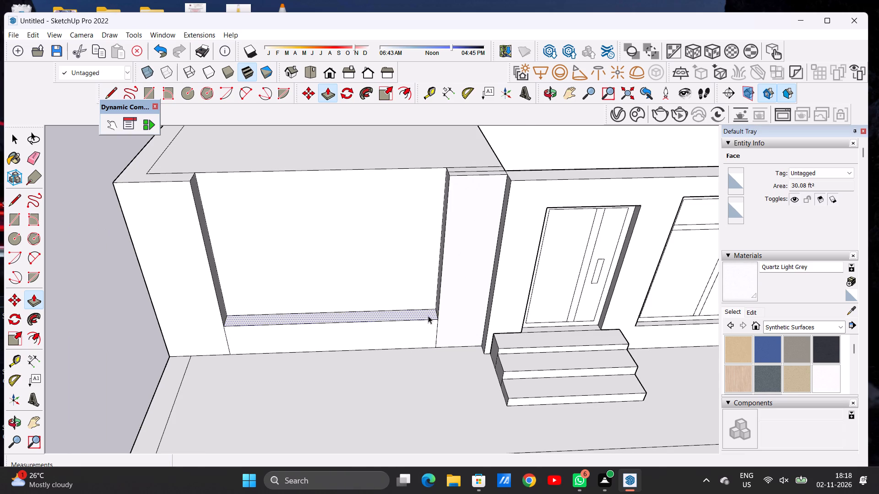
Lower the top face of the low wall between the two piers with Push/Pull.
{"action": "left_click", "coordinate": [549, 92]}
{"action": "left_click_drag", "start_coordinate": [361, 361], "coordinate": [354, 296]}
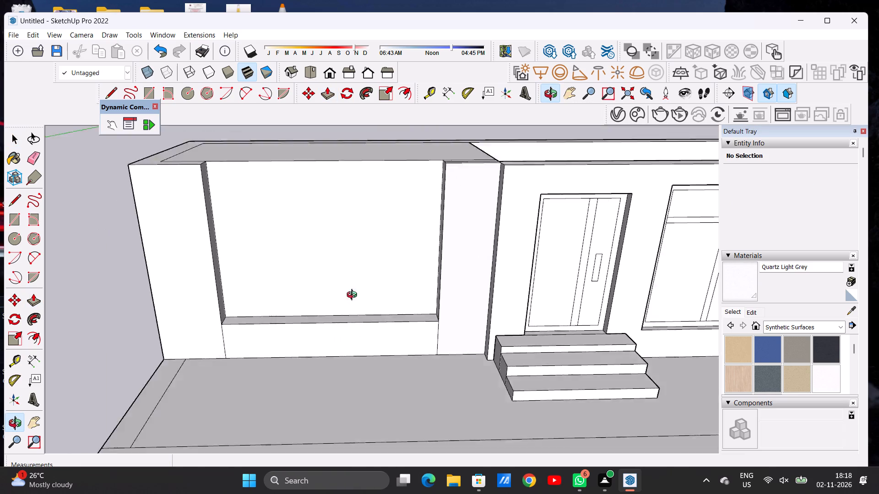
{"action": "left_click_drag", "start_coordinate": [354, 296], "coordinate": [343, 263]}
{"action": "scroll", "coordinate": [350, 298], "scroll_direction": "down", "scroll_amount": 8}
{"action": "left_click_drag", "start_coordinate": [356, 305], "coordinate": [364, 291]}
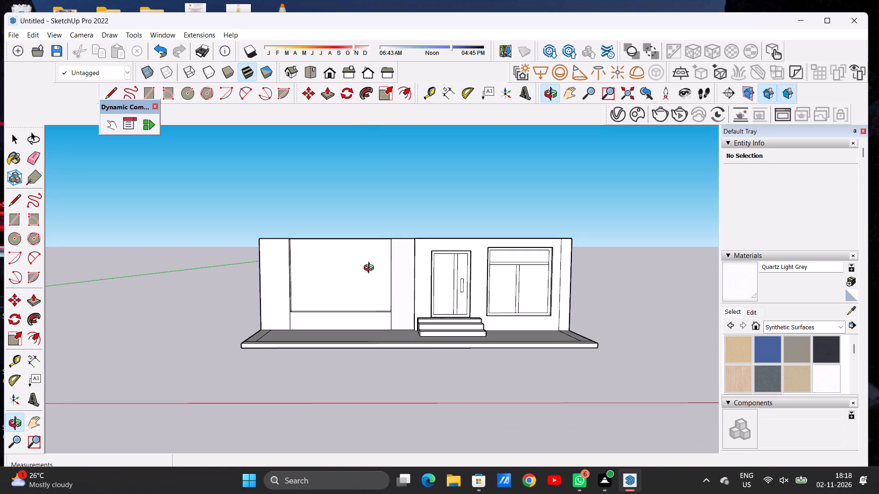
{"action": "scroll", "coordinate": [386, 260], "scroll_direction": "up", "scroll_amount": 4}
{"action": "left_click_drag", "start_coordinate": [374, 349], "coordinate": [370, 428]}
{"action": "scroll", "coordinate": [384, 336], "scroll_direction": "up", "scroll_amount": 6}
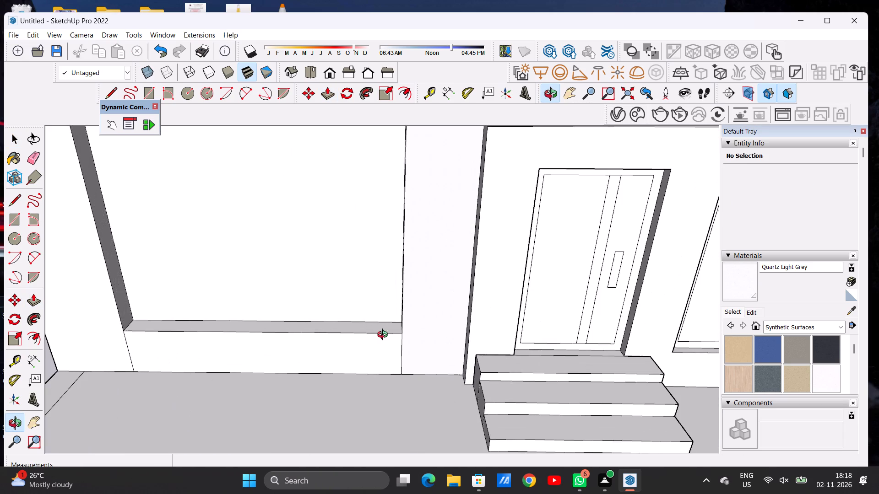
{"action": "scroll", "coordinate": [385, 336], "scroll_direction": "up", "scroll_amount": 1}
{"action": "key", "text": "p"}
{"action": "scroll", "coordinate": [387, 330], "scroll_direction": "up", "scroll_amount": 3}
{"action": "left_click", "coordinate": [387, 330]}
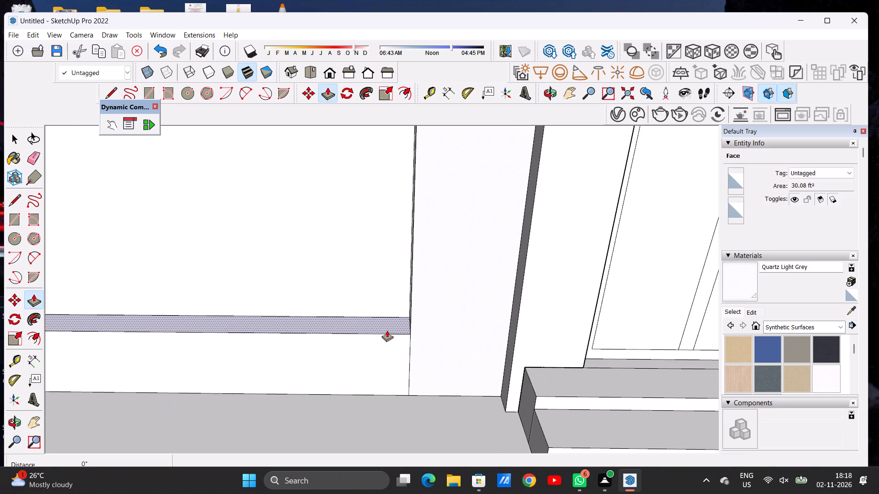
{"action": "left_click", "coordinate": [390, 355]}
{"action": "key", "text": "space"}
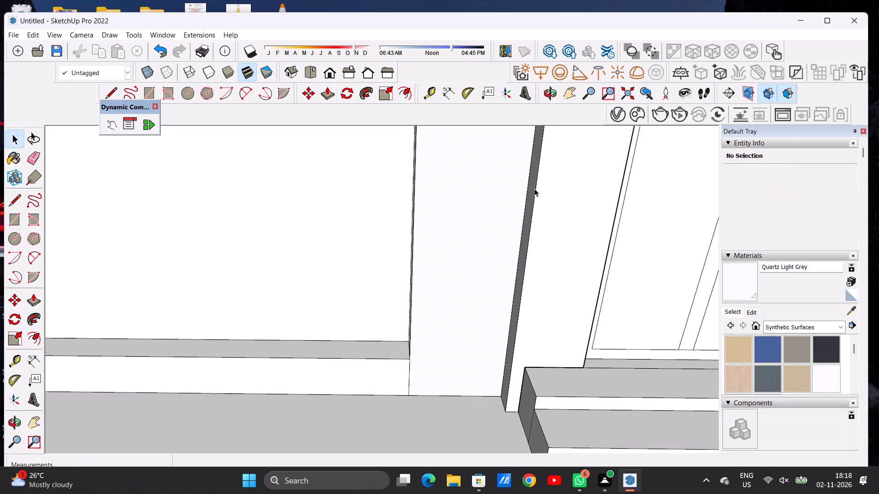
Examine the lowered wall, the recess and the whole facade from the front, including the standard front view.
{"action": "left_click", "coordinate": [548, 84]}
{"action": "left_click_drag", "start_coordinate": [359, 336], "coordinate": [364, 270]}
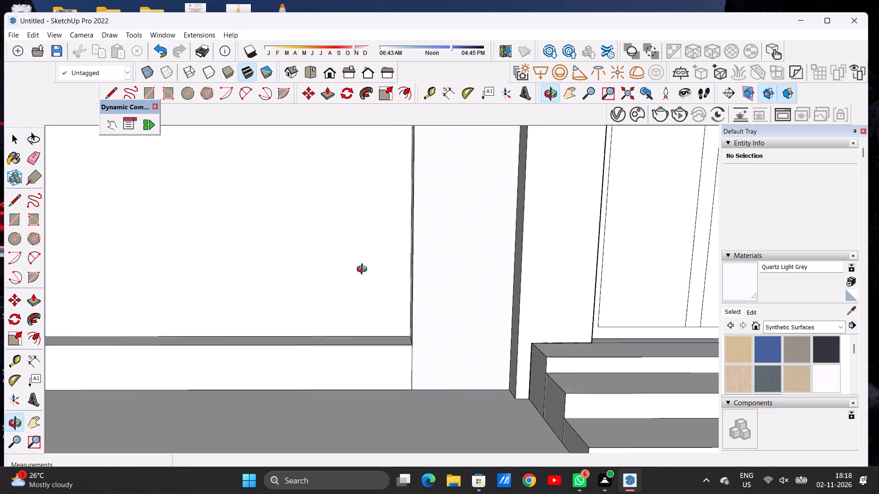
{"action": "left_click_drag", "start_coordinate": [364, 270], "coordinate": [369, 260]}
{"action": "scroll", "coordinate": [380, 326], "scroll_direction": "down", "scroll_amount": 11}
{"action": "scroll", "coordinate": [408, 348], "scroll_direction": "up", "scroll_amount": 1}
{"action": "scroll", "coordinate": [408, 348], "scroll_direction": "down", "scroll_amount": 6}
{"action": "left_click_drag", "start_coordinate": [438, 316], "coordinate": [430, 294]}
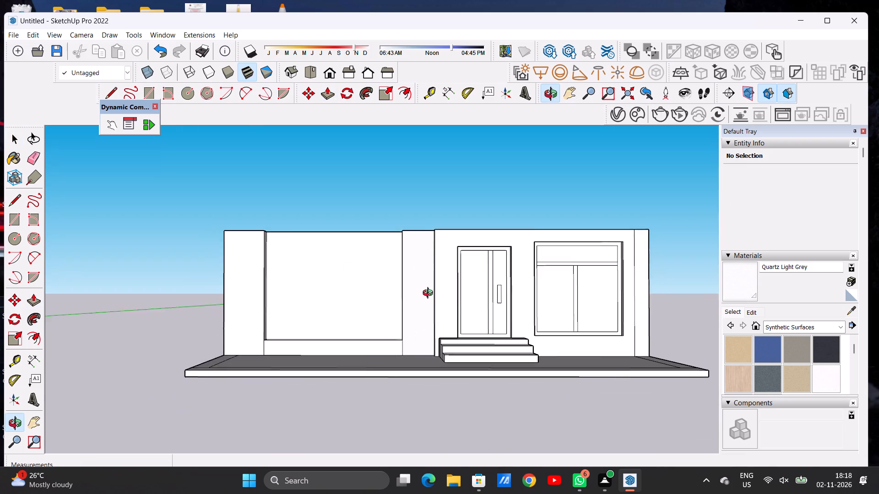
{"action": "left_click_drag", "start_coordinate": [430, 294], "coordinate": [432, 300]}
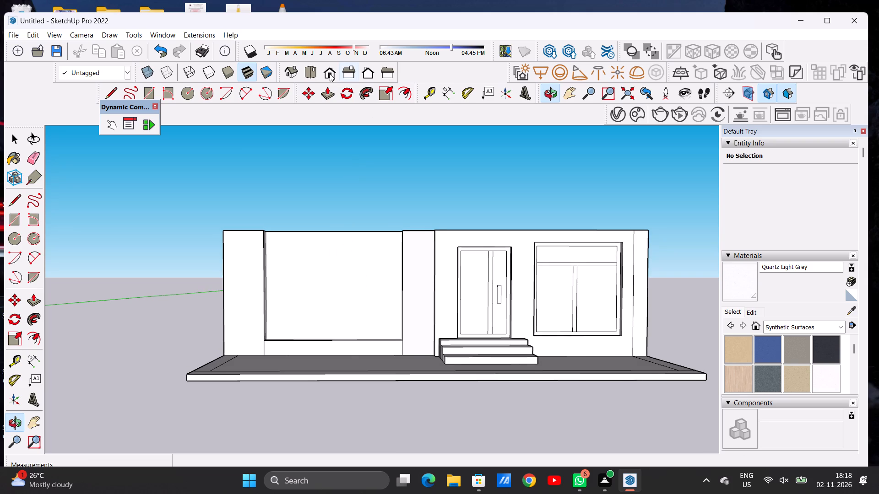
{"action": "left_click", "coordinate": [330, 74]}
{"action": "scroll", "coordinate": [306, 260], "scroll_direction": "up", "scroll_amount": 2}
{"action": "scroll", "coordinate": [295, 273], "scroll_direction": "down", "scroll_amount": 1}
{"action": "scroll", "coordinate": [291, 277], "scroll_direction": "up", "scroll_amount": 1}
{"action": "scroll", "coordinate": [288, 281], "scroll_direction": "down", "scroll_amount": 1}
{"action": "scroll", "coordinate": [286, 283], "scroll_direction": "up", "scroll_amount": 5}
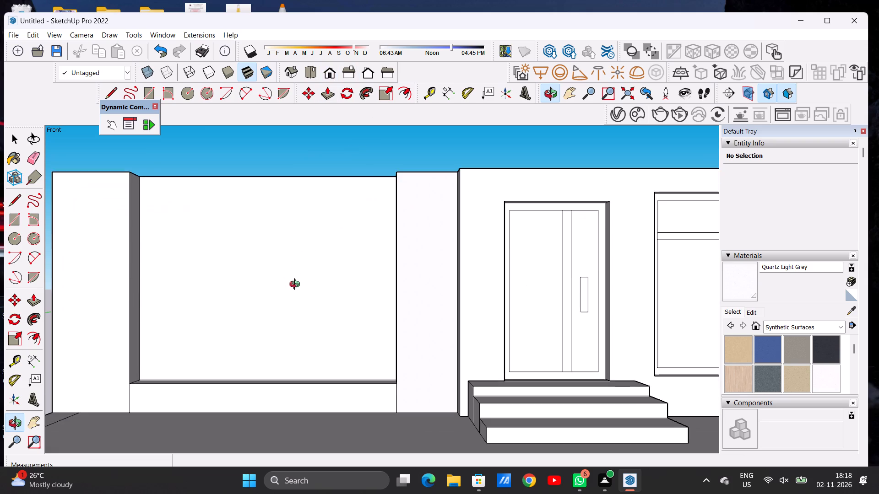
{"action": "left_click_drag", "start_coordinate": [297, 285], "coordinate": [300, 295]}
{"action": "scroll", "coordinate": [301, 304], "scroll_direction": "down", "scroll_amount": 2}
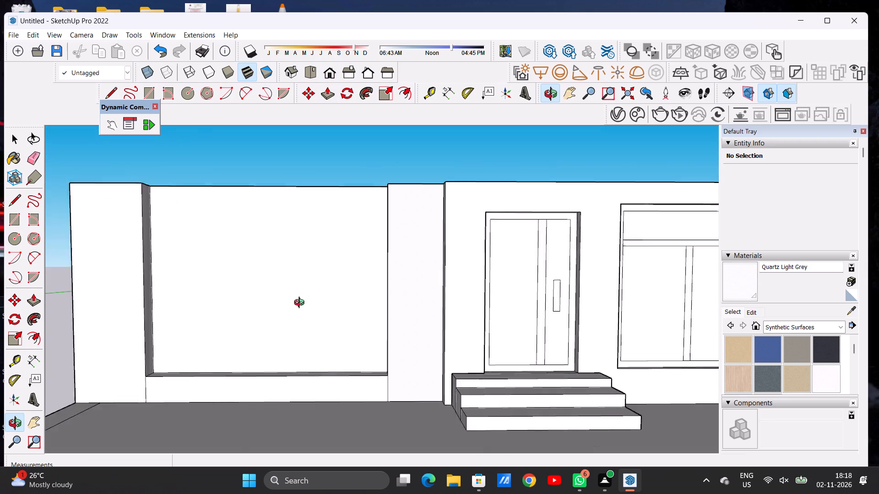
{"action": "scroll", "coordinate": [301, 304], "scroll_direction": "down", "scroll_amount": 3}
{"action": "left_click_drag", "start_coordinate": [284, 296], "coordinate": [293, 293]}
{"action": "left_click_drag", "start_coordinate": [293, 288], "coordinate": [288, 288]}
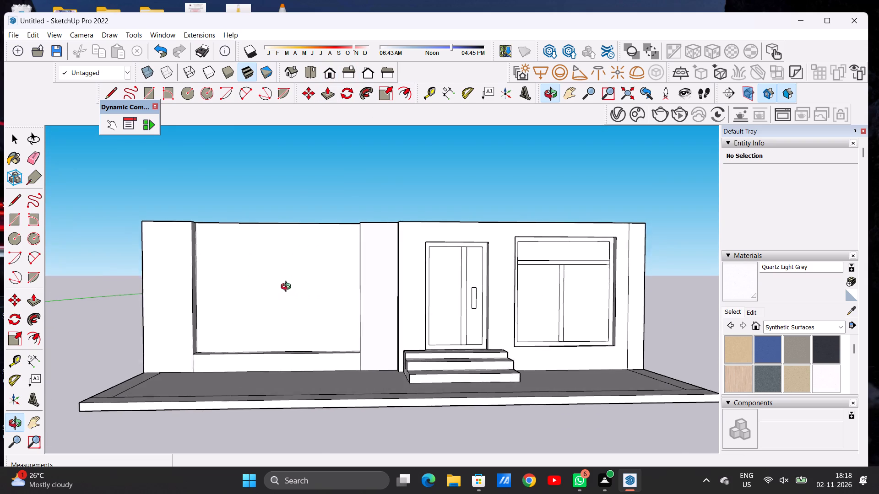
{"action": "left_click_drag", "start_coordinate": [288, 288], "coordinate": [281, 295]}
{"action": "left_click", "coordinate": [277, 290]}
{"action": "scroll", "coordinate": [280, 286], "scroll_direction": "up", "scroll_amount": 2}
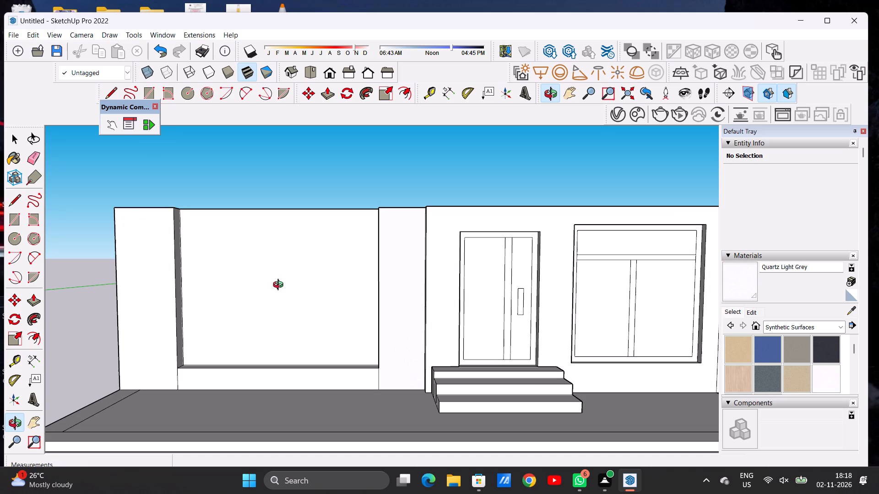
Draw a rectangle about 13' 6" high by 19' 3" wide on the recessed wall, starting at the outer pier's edge below the wall top.
{"action": "key", "text": "r"}
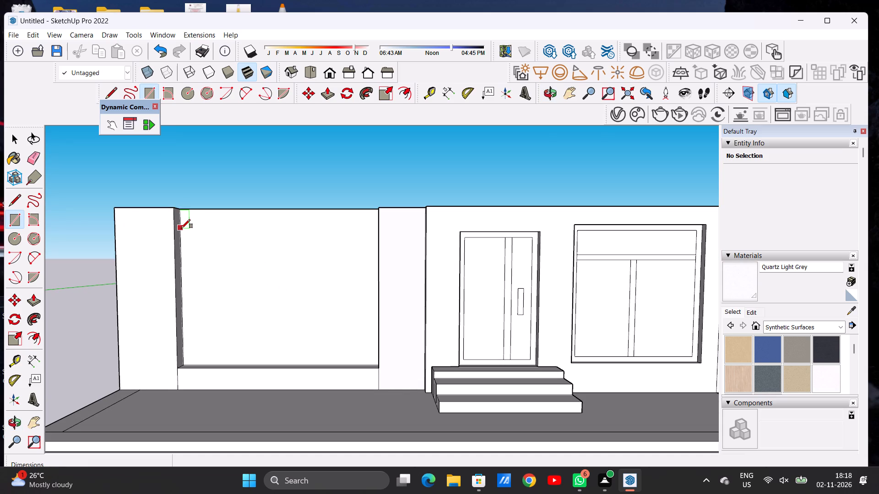
{"action": "left_click", "coordinate": [181, 228]}
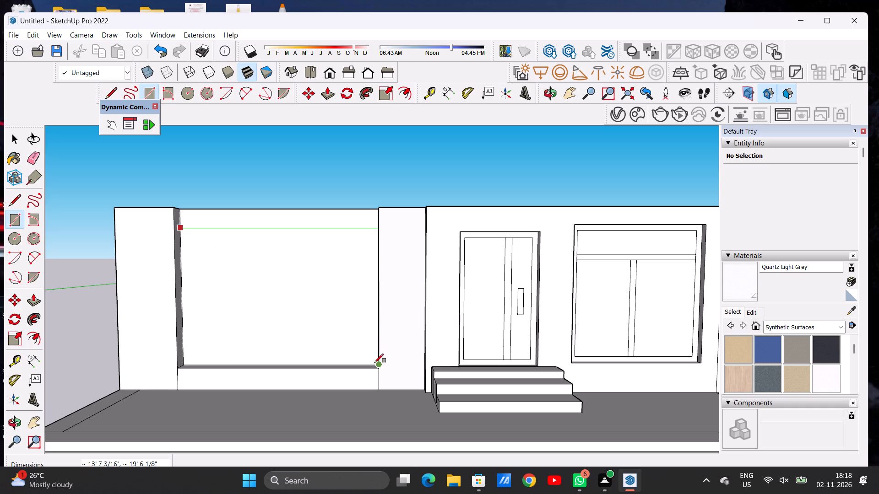
{"action": "scroll", "coordinate": [374, 363], "scroll_direction": "up", "scroll_amount": 2}
{"action": "scroll", "coordinate": [374, 363], "scroll_direction": "down", "scroll_amount": 1}
{"action": "scroll", "coordinate": [374, 363], "scroll_direction": "up", "scroll_amount": 3}
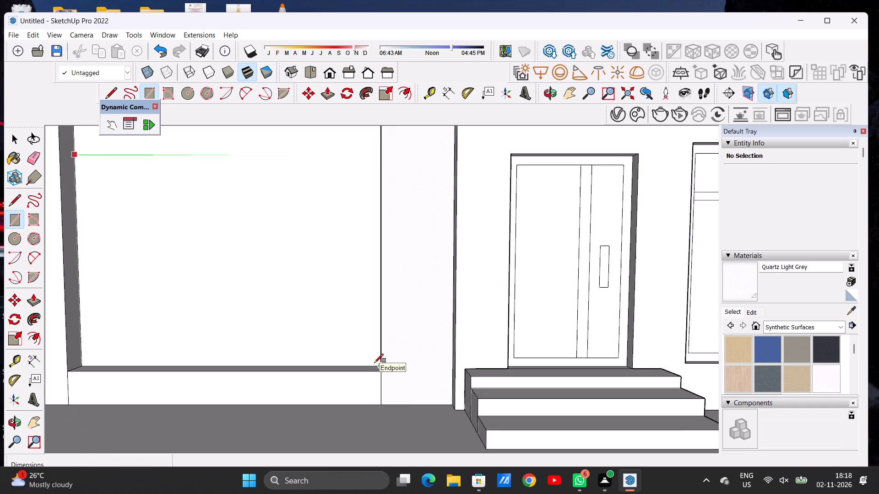
{"action": "scroll", "coordinate": [374, 363], "scroll_direction": "up", "scroll_amount": 9}
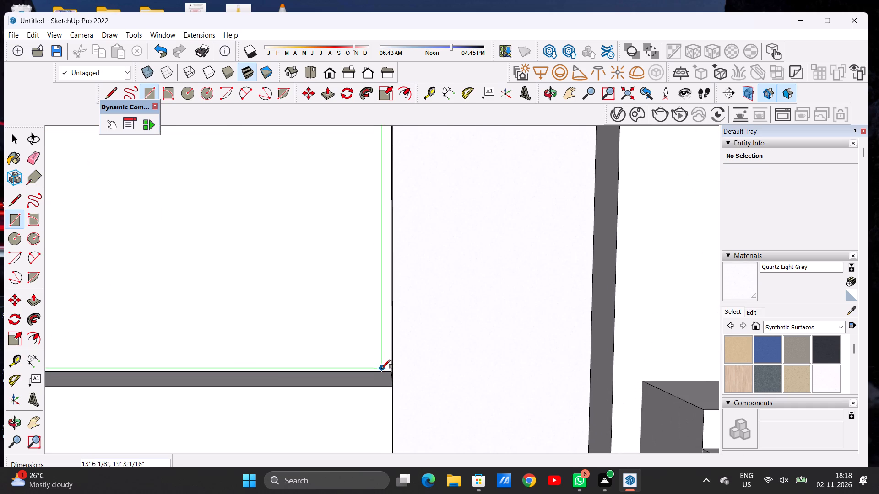
{"action": "left_click", "coordinate": [381, 369]}
{"action": "key", "text": "space"}
Draw a vertical line about 13' 7" long beside the outer pier, from the rectangle's top edge down to the low wall.
{"action": "scroll", "coordinate": [365, 347], "scroll_direction": "down", "scroll_amount": 6}
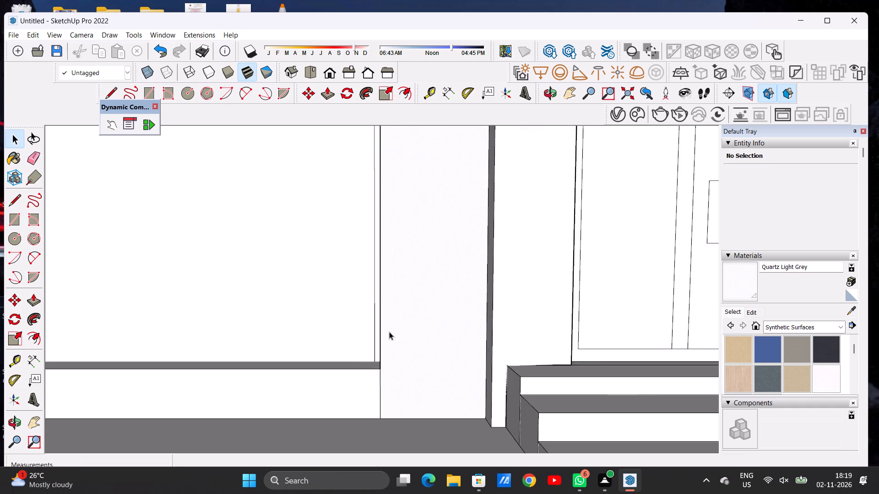
{"action": "scroll", "coordinate": [389, 332], "scroll_direction": "down", "scroll_amount": 12}
{"action": "scroll", "coordinate": [364, 288], "scroll_direction": "up", "scroll_amount": 7}
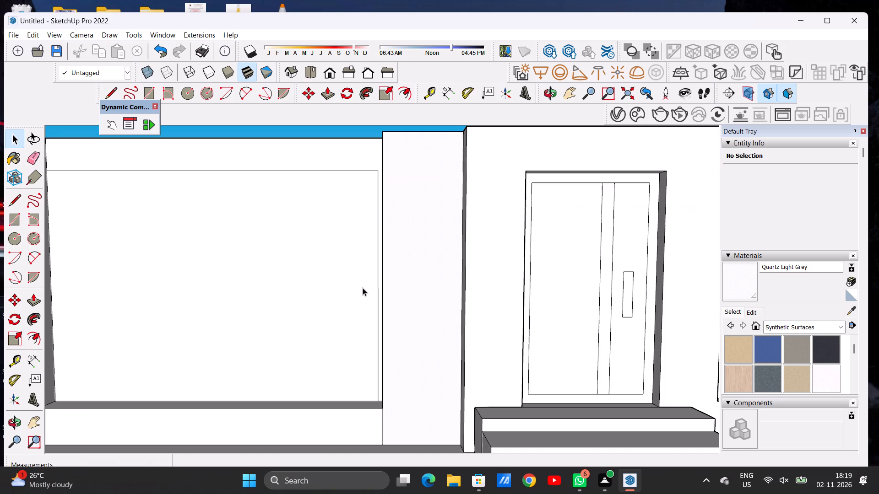
{"action": "scroll", "coordinate": [340, 309], "scroll_direction": "down", "scroll_amount": 2}
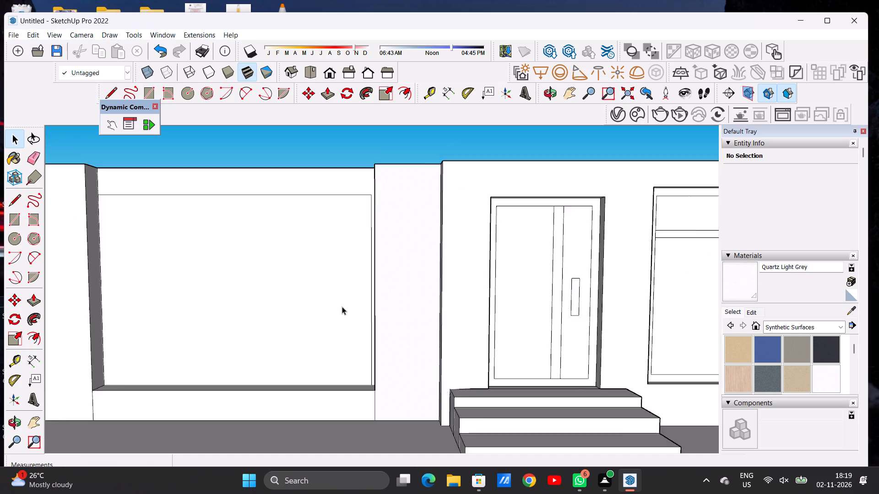
{"action": "scroll", "coordinate": [342, 306], "scroll_direction": "down", "scroll_amount": 2}
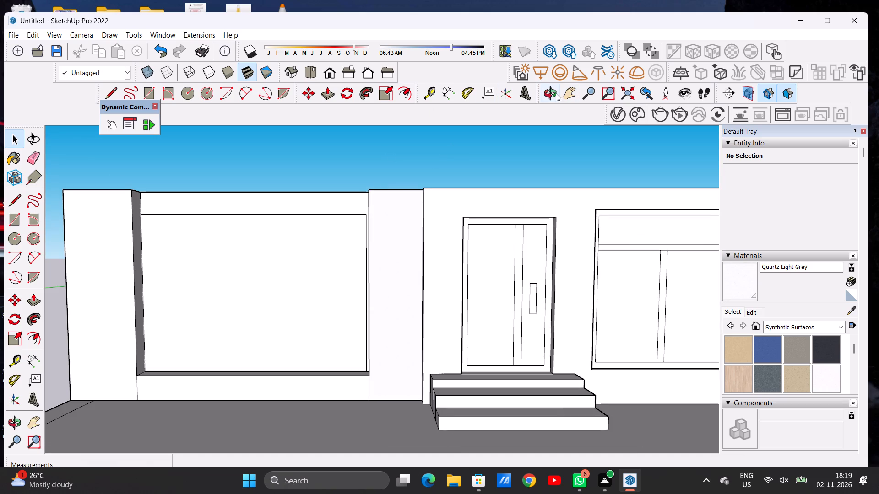
{"action": "left_click", "coordinate": [547, 97]}
{"action": "left_click_drag", "start_coordinate": [225, 335], "coordinate": [166, 349]}
{"action": "scroll", "coordinate": [180, 226], "scroll_direction": "up", "scroll_amount": 6}
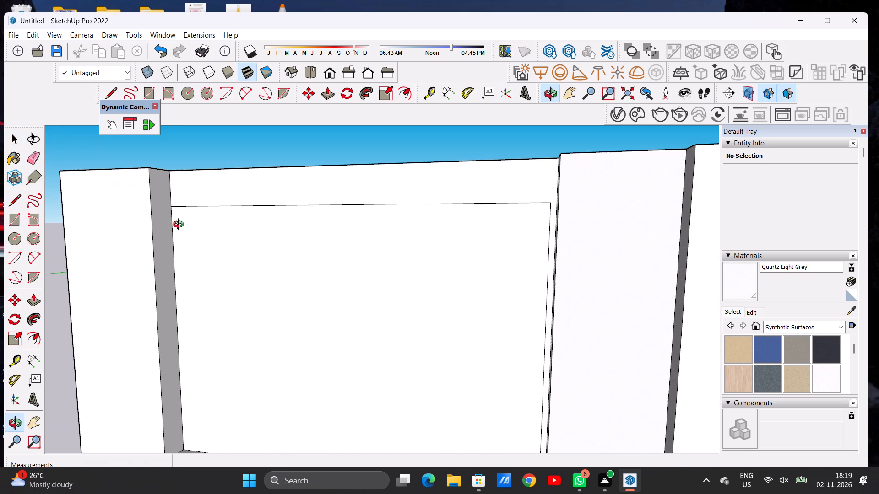
{"action": "key", "text": "l"}
{"action": "scroll", "coordinate": [187, 211], "scroll_direction": "up", "scroll_amount": 1}
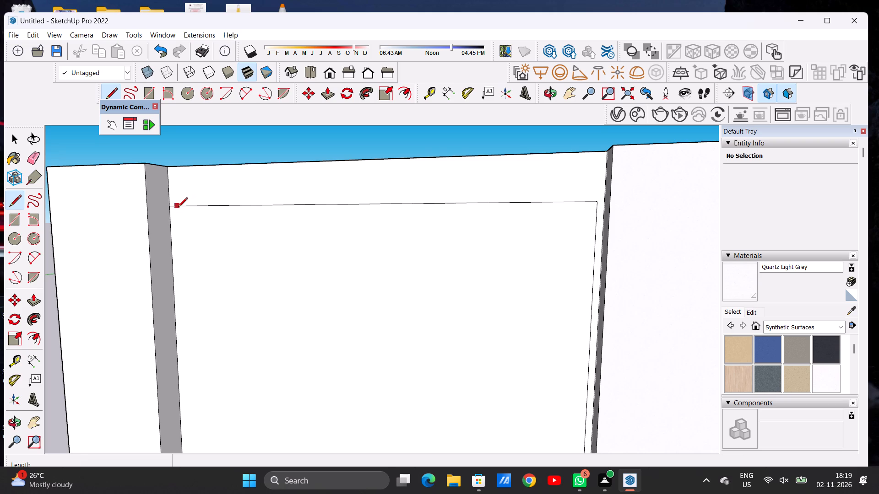
{"action": "left_click", "coordinate": [180, 207]}
{"action": "scroll", "coordinate": [188, 234], "scroll_direction": "down", "scroll_amount": 4}
{"action": "scroll", "coordinate": [190, 233], "scroll_direction": "up", "scroll_amount": 2}
{"action": "scroll", "coordinate": [190, 233], "scroll_direction": "down", "scroll_amount": 7}
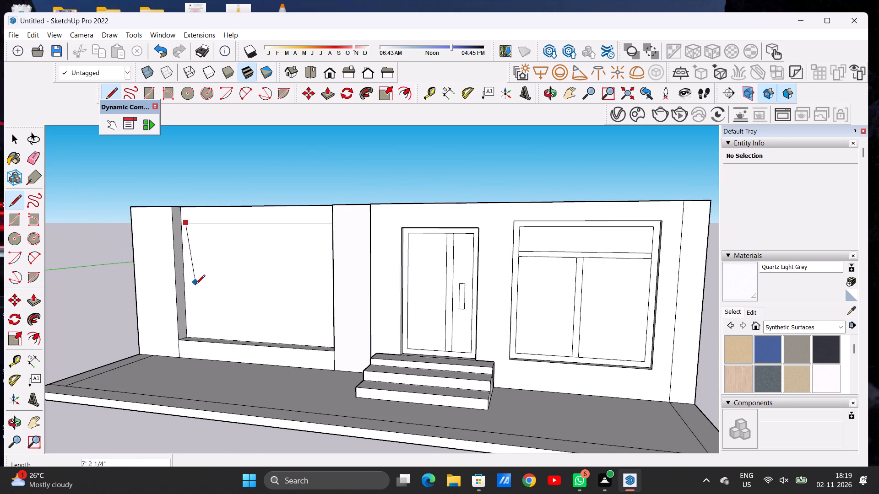
{"action": "scroll", "coordinate": [189, 310], "scroll_direction": "down", "scroll_amount": 1}
{"action": "scroll", "coordinate": [190, 311], "scroll_direction": "up", "scroll_amount": 16}
{"action": "scroll", "coordinate": [199, 332], "scroll_direction": "down", "scroll_amount": 1}
{"action": "scroll", "coordinate": [199, 333], "scroll_direction": "up", "scroll_amount": 3}
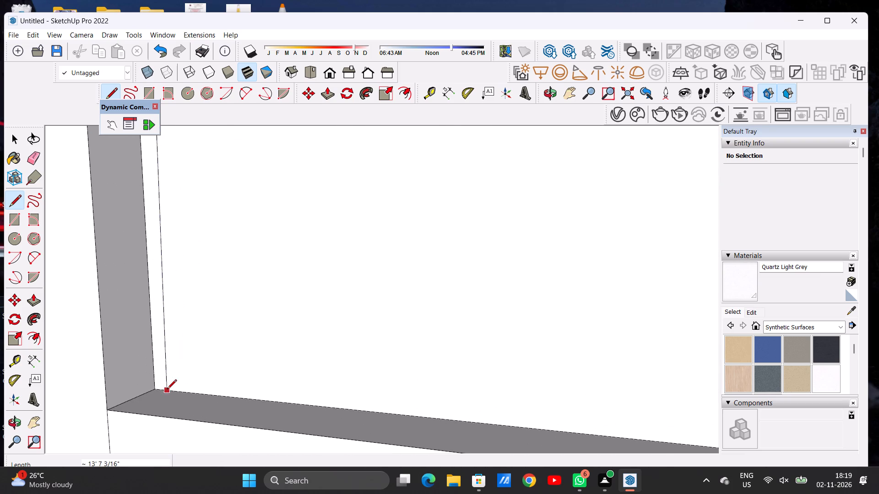
{"action": "left_click", "coordinate": [174, 390]}
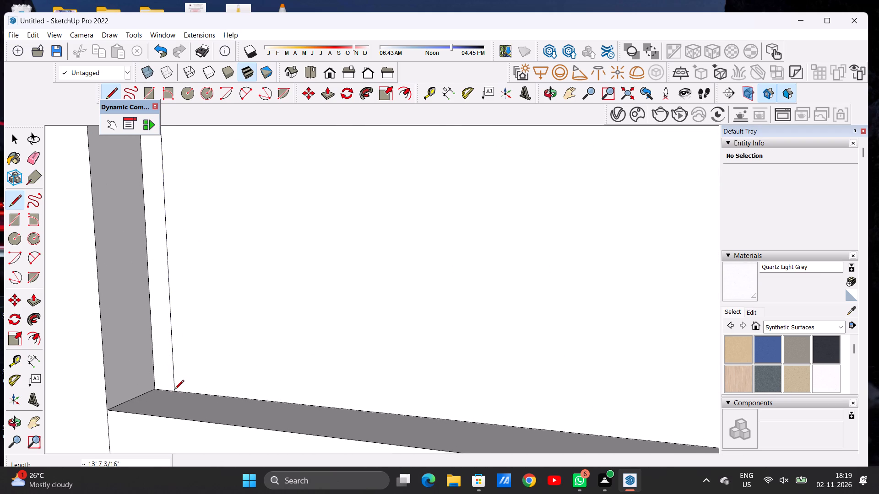
{"action": "key", "text": "space"}
Examine the outlined opening on the recessed wall together with the whole facade from several angles.
{"action": "scroll", "coordinate": [185, 342], "scroll_direction": "down", "scroll_amount": 8}
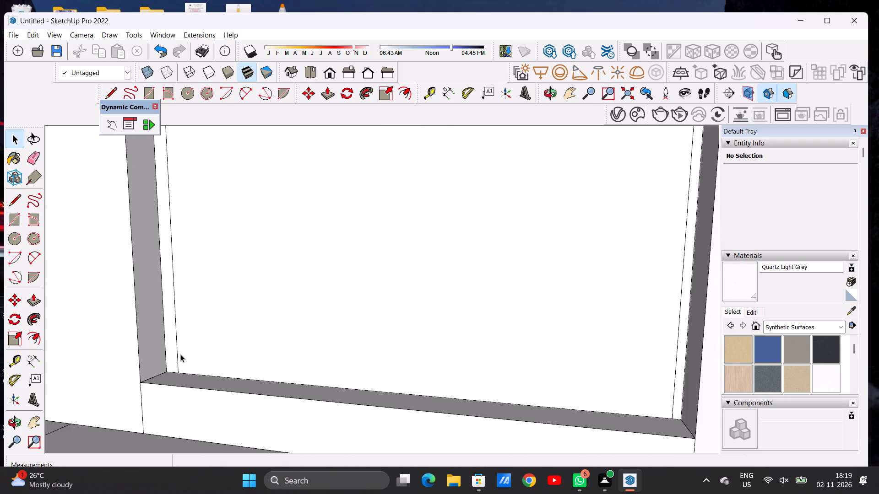
{"action": "scroll", "coordinate": [180, 354], "scroll_direction": "down", "scroll_amount": 10}
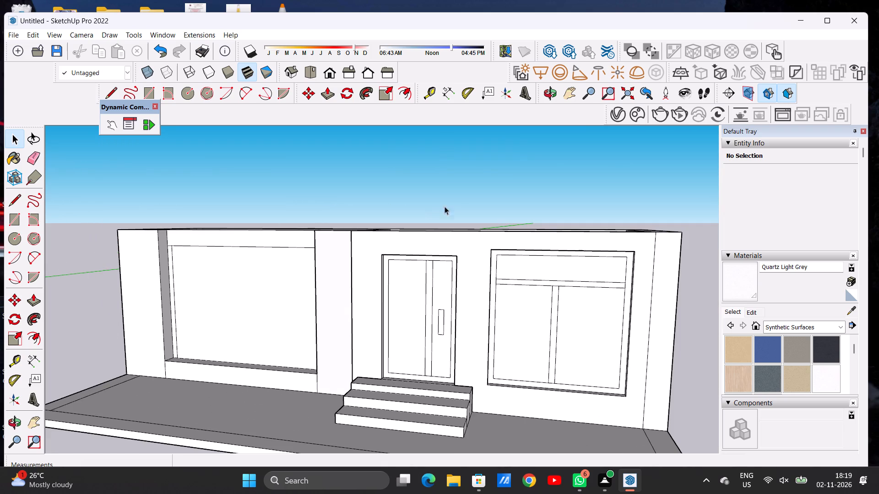
{"action": "left_click", "coordinate": [548, 94]}
{"action": "left_click_drag", "start_coordinate": [186, 414], "coordinate": [246, 392]}
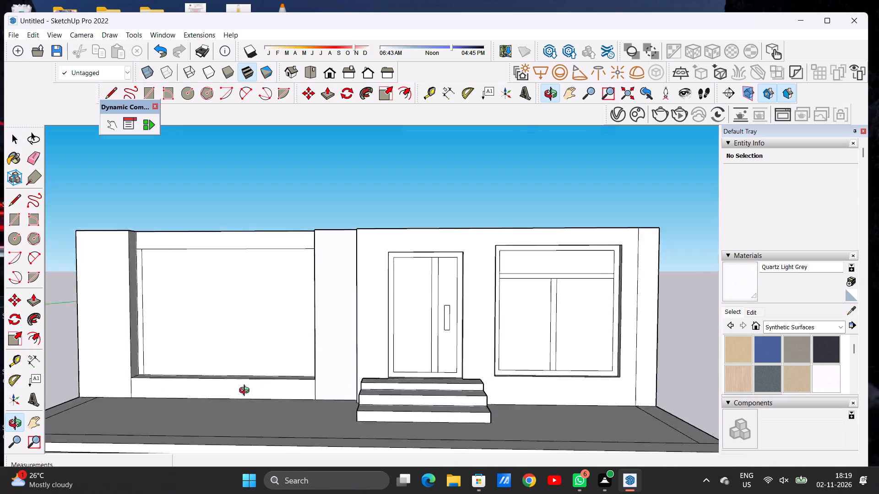
{"action": "left_click_drag", "start_coordinate": [246, 392], "coordinate": [237, 397]}
{"action": "scroll", "coordinate": [317, 375], "scroll_direction": "down", "scroll_amount": 3}
{"action": "left_click_drag", "start_coordinate": [253, 367], "coordinate": [326, 381]}
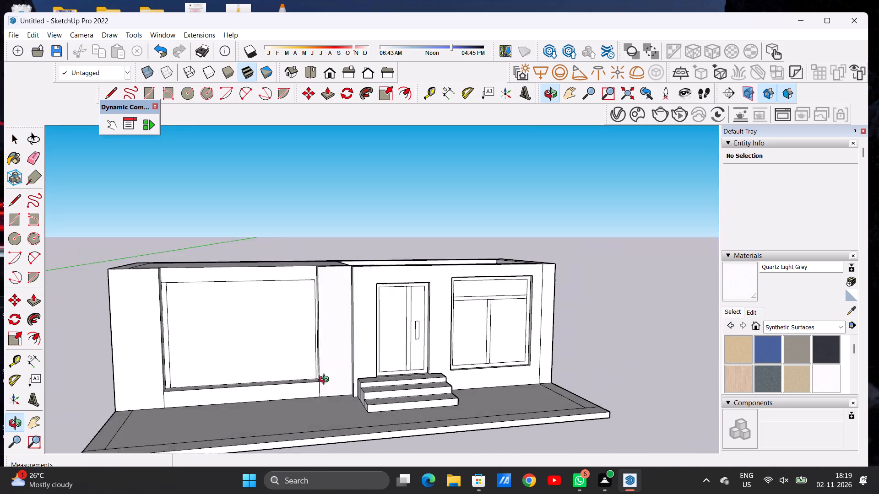
Draw a vertical line about 13' 7" long beside the pier nearest the door, from the rectangle's top edge down to the low wall.
{"action": "left_click_drag", "start_coordinate": [326, 381], "coordinate": [377, 400]}
{"action": "scroll", "coordinate": [300, 335], "scroll_direction": "up", "scroll_amount": 3}
{"action": "scroll", "coordinate": [300, 335], "scroll_direction": "down", "scroll_amount": 1}
{"action": "scroll", "coordinate": [301, 335], "scroll_direction": "up", "scroll_amount": 2}
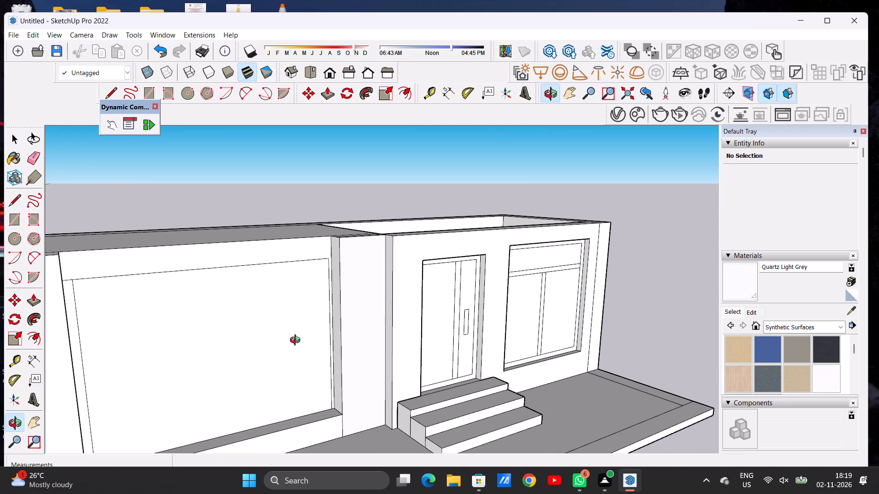
{"action": "scroll", "coordinate": [307, 330], "scroll_direction": "down", "scroll_amount": 5}
{"action": "scroll", "coordinate": [320, 337], "scroll_direction": "up", "scroll_amount": 4}
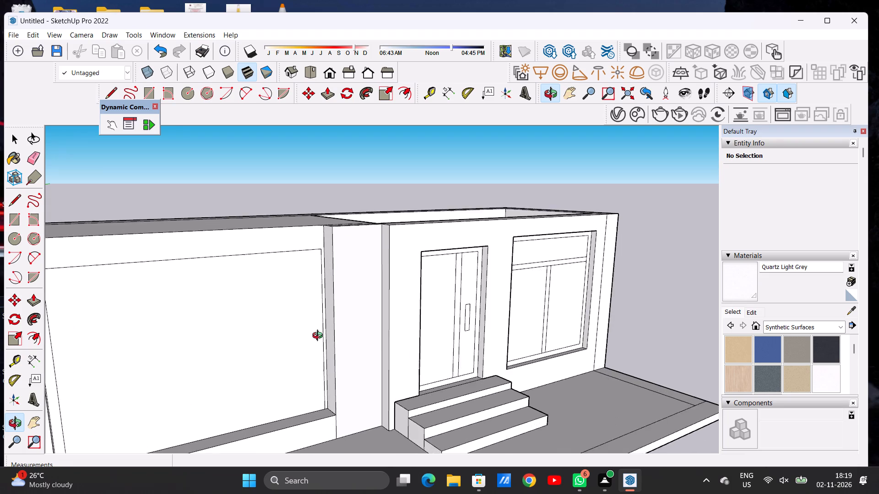
{"action": "scroll", "coordinate": [320, 337], "scroll_direction": "up", "scroll_amount": 2}
{"action": "key", "text": "l"}
{"action": "scroll", "coordinate": [312, 248], "scroll_direction": "up", "scroll_amount": 6}
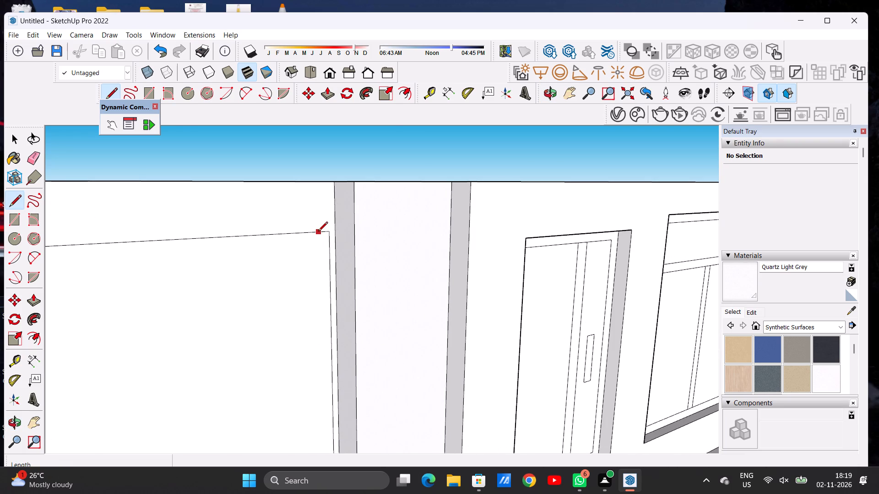
{"action": "left_click", "coordinate": [319, 231]}
{"action": "scroll", "coordinate": [328, 286], "scroll_direction": "down", "scroll_amount": 5}
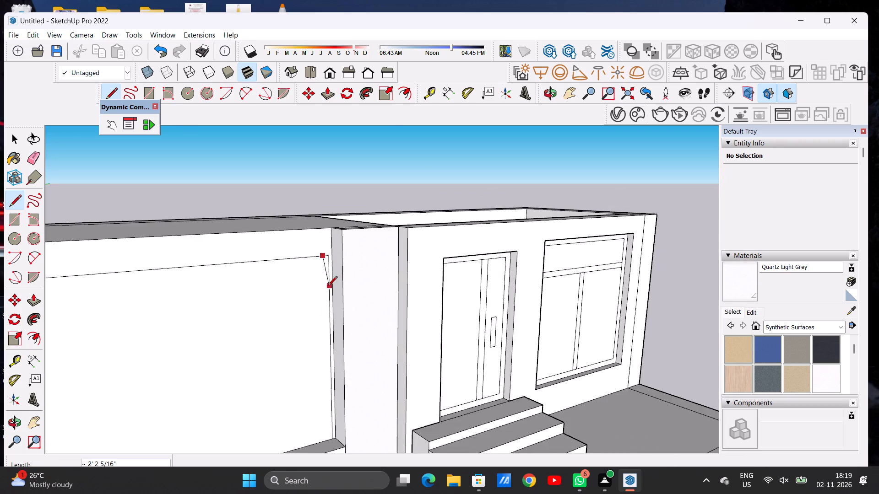
{"action": "scroll", "coordinate": [328, 286], "scroll_direction": "down", "scroll_amount": 6}
{"action": "scroll", "coordinate": [326, 376], "scroll_direction": "up", "scroll_amount": 12}
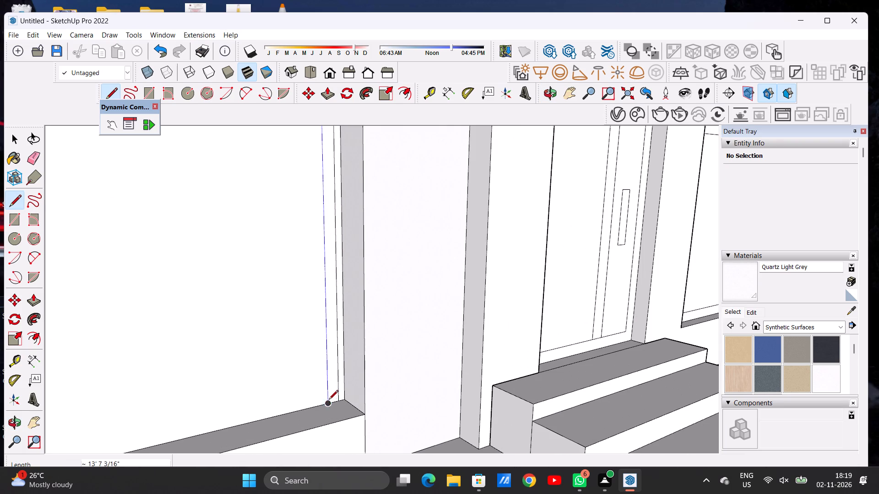
{"action": "left_click", "coordinate": [329, 403]}
{"action": "key", "text": "space"}
Erase the rectangle's original side edge between the new vertical line and the pier nearest the door.
{"action": "type", "text": "E"}
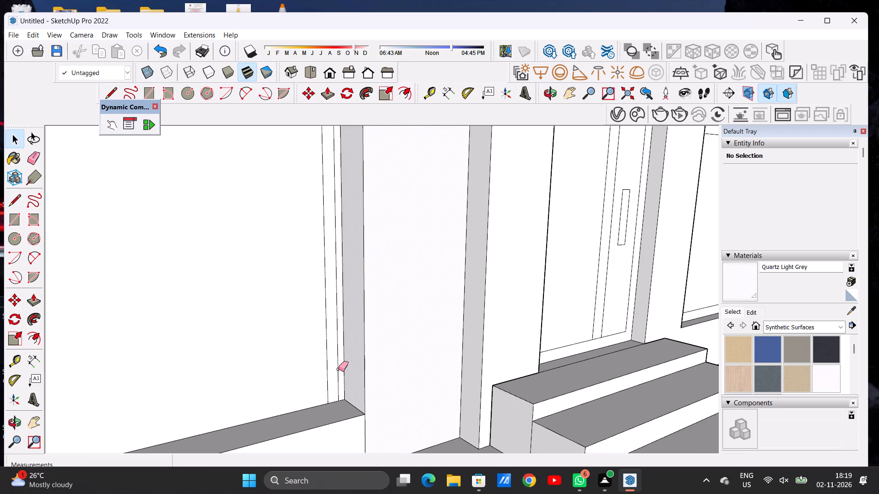
{"action": "left_click", "coordinate": [338, 369]}
{"action": "key", "text": "space"}
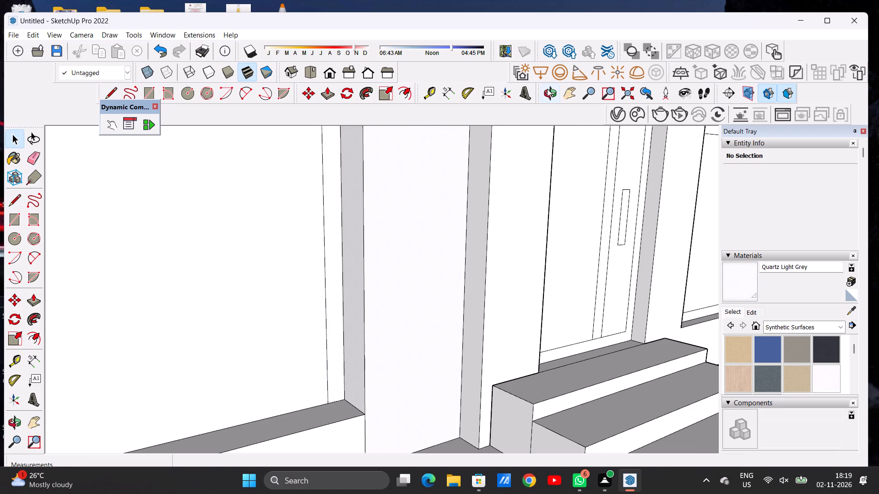
Erase the leftover top-edge stubs that extend past the vertical lines at both upper corners of the recessed wall's outline.
{"action": "left_click", "coordinate": [547, 89]}
{"action": "left_click_drag", "start_coordinate": [445, 258], "coordinate": [365, 298]}
{"action": "scroll", "coordinate": [389, 311], "scroll_direction": "down", "scroll_amount": 20}
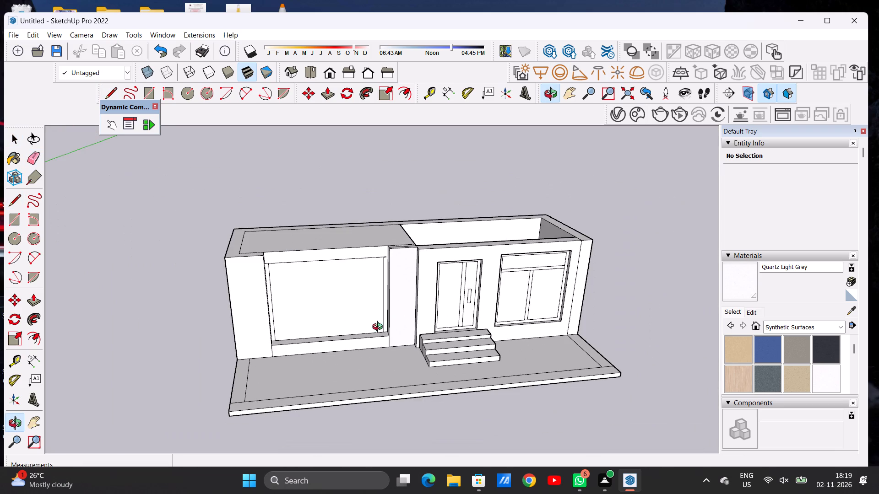
{"action": "left_click_drag", "start_coordinate": [367, 329], "coordinate": [326, 272]}
{"action": "scroll", "coordinate": [388, 267], "scroll_direction": "up", "scroll_amount": 7}
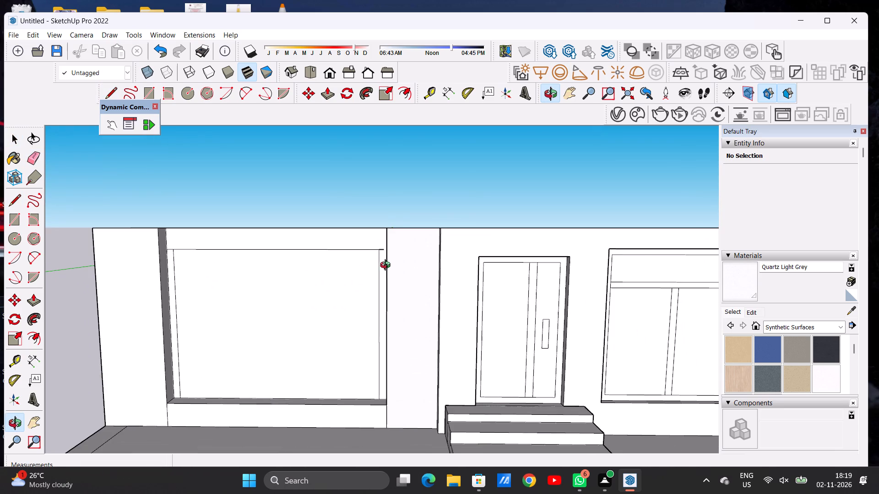
{"action": "scroll", "coordinate": [185, 258], "scroll_direction": "up", "scroll_amount": 8}
{"action": "scroll", "coordinate": [168, 255], "scroll_direction": "down", "scroll_amount": 2}
{"action": "scroll", "coordinate": [168, 255], "scroll_direction": "up", "scroll_amount": 5}
{"action": "scroll", "coordinate": [168, 255], "scroll_direction": "down", "scroll_amount": 1}
{"action": "scroll", "coordinate": [164, 256], "scroll_direction": "up", "scroll_amount": 3}
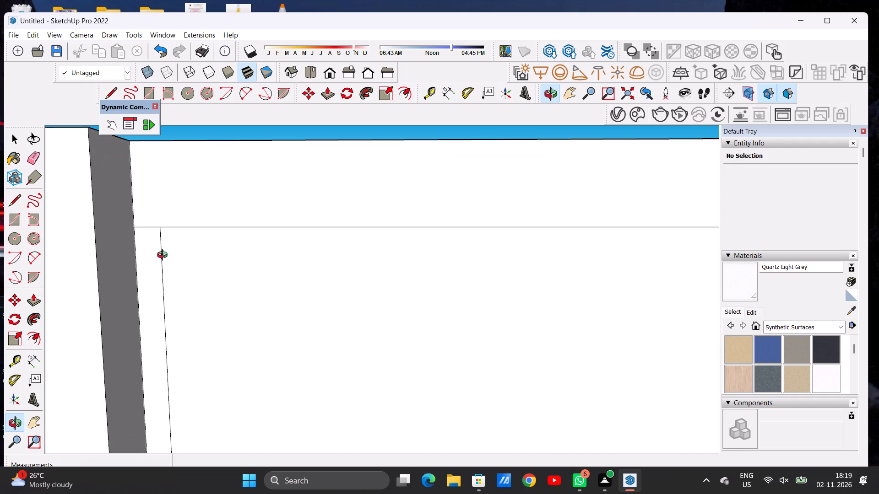
{"action": "key", "text": "e"}
{"action": "left_click_drag", "start_coordinate": [150, 221], "coordinate": [147, 230]}
{"action": "scroll", "coordinate": [174, 266], "scroll_direction": "down", "scroll_amount": 13}
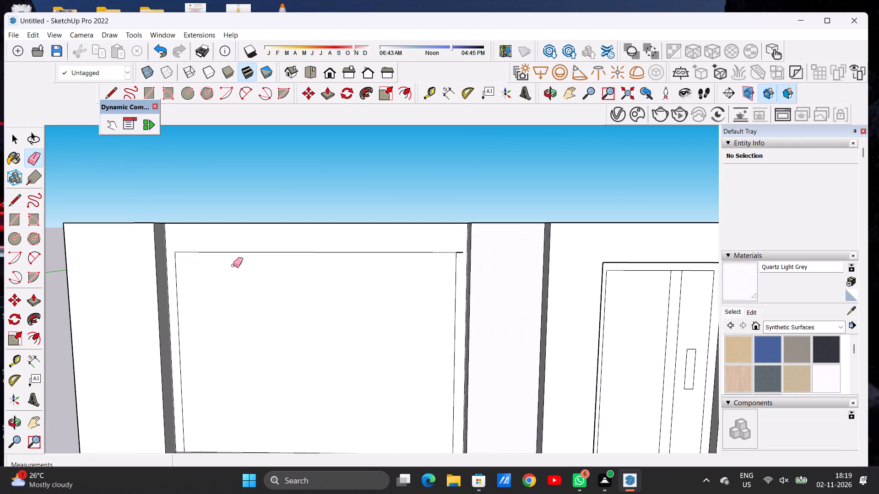
{"action": "scroll", "coordinate": [417, 260], "scroll_direction": "up", "scroll_amount": 10}
{"action": "scroll", "coordinate": [462, 256], "scroll_direction": "down", "scroll_amount": 1}
{"action": "scroll", "coordinate": [458, 256], "scroll_direction": "up", "scroll_amount": 9}
{"action": "left_click_drag", "start_coordinate": [462, 222], "coordinate": [469, 238]}
{"action": "key", "text": "space"}
Examine the cleaned-up opening outline and the whole building from the front and from above.
{"action": "scroll", "coordinate": [364, 306], "scroll_direction": "down", "scroll_amount": 20}
{"action": "scroll", "coordinate": [364, 306], "scroll_direction": "down", "scroll_amount": 3}
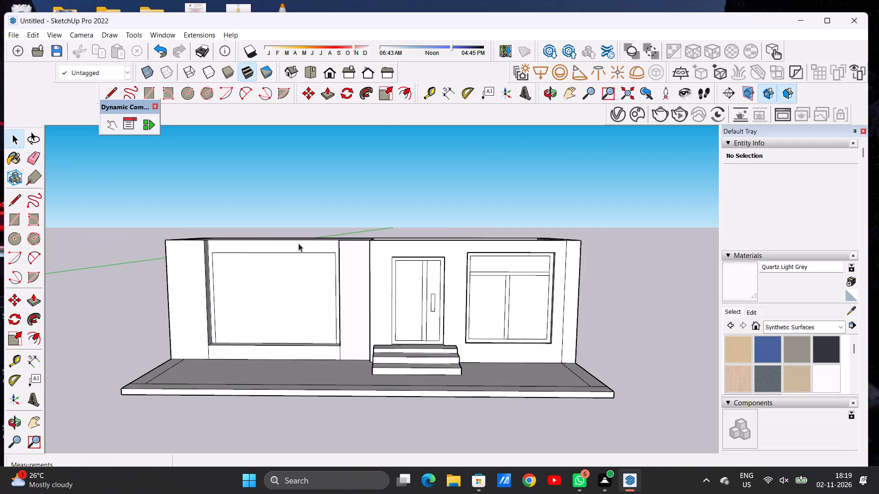
{"action": "scroll", "coordinate": [298, 243], "scroll_direction": "down", "scroll_amount": 12}
{"action": "scroll", "coordinate": [292, 313], "scroll_direction": "up", "scroll_amount": 4}
{"action": "scroll", "coordinate": [290, 317], "scroll_direction": "down", "scroll_amount": 1}
{"action": "scroll", "coordinate": [290, 317], "scroll_direction": "up", "scroll_amount": 8}
{"action": "scroll", "coordinate": [307, 282], "scroll_direction": "down", "scroll_amount": 4}
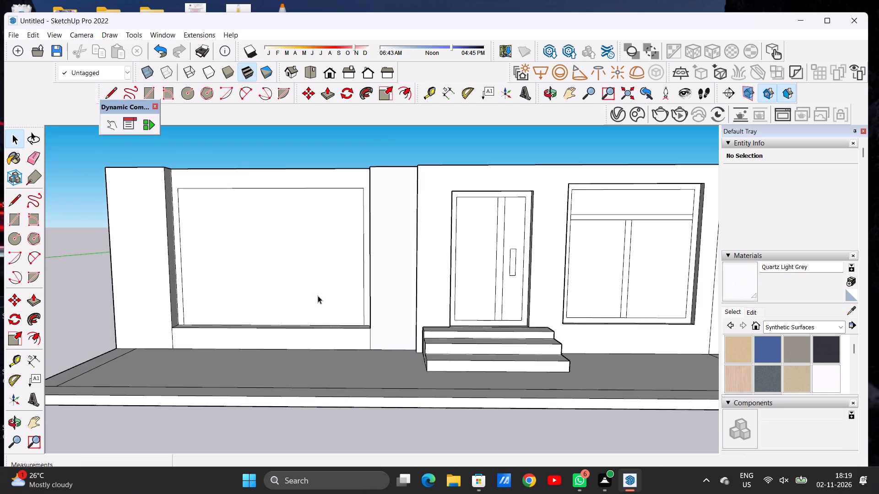
{"action": "key", "text": "p"}
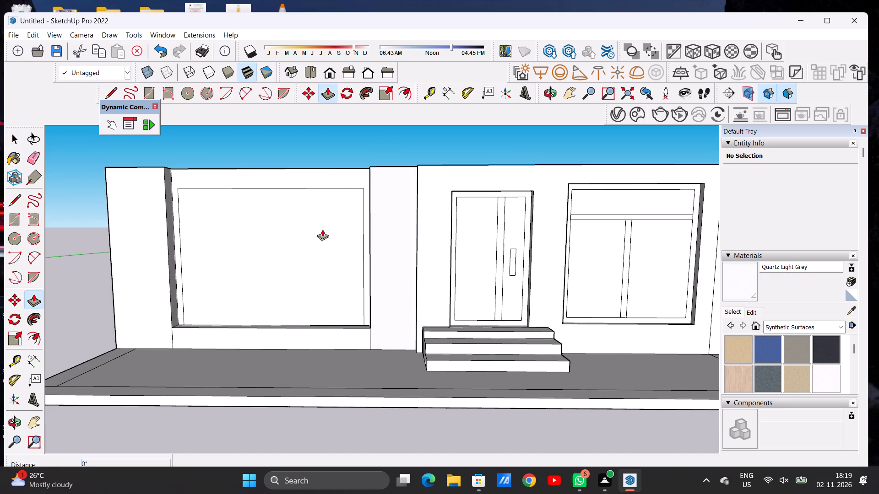
{"action": "key", "text": "space"}
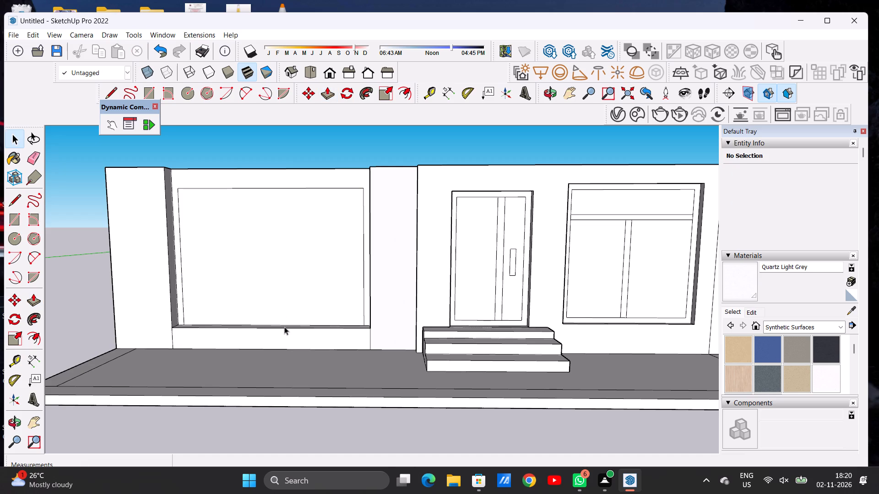
{"action": "scroll", "coordinate": [284, 327], "scroll_direction": "down", "scroll_amount": 4}
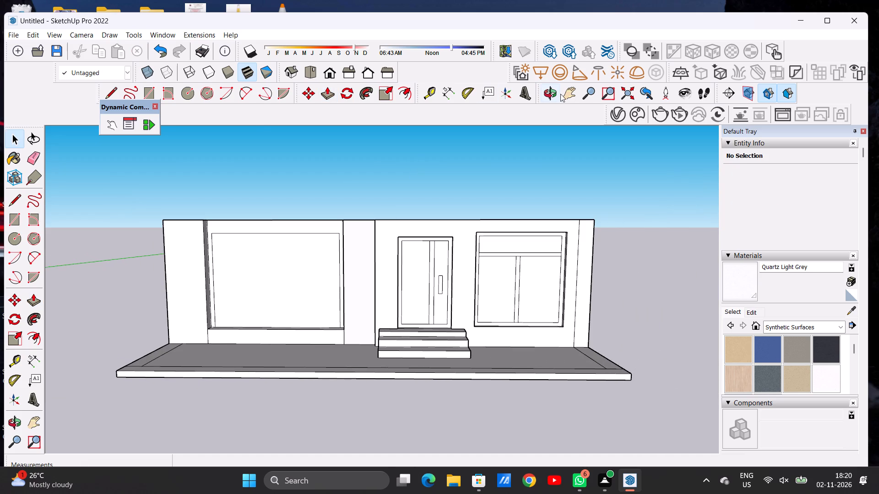
{"action": "left_click", "coordinate": [548, 93]}
{"action": "left_click_drag", "start_coordinate": [413, 198], "coordinate": [411, 313]}
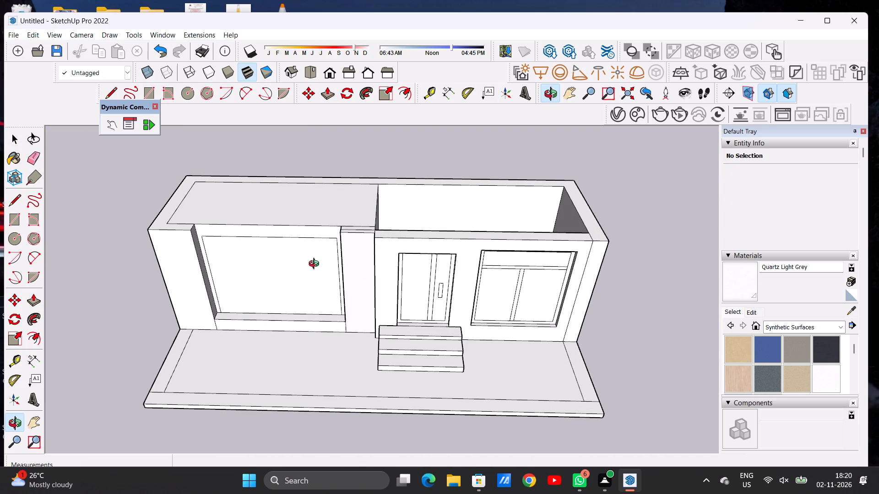
{"action": "scroll", "coordinate": [267, 262], "scroll_direction": "up", "scroll_amount": 7}
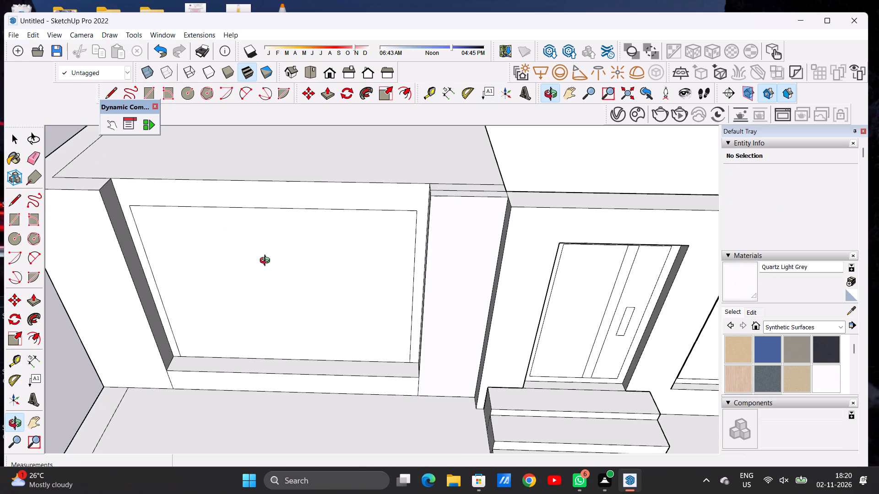
{"action": "scroll", "coordinate": [299, 304], "scroll_direction": "down", "scroll_amount": 4}
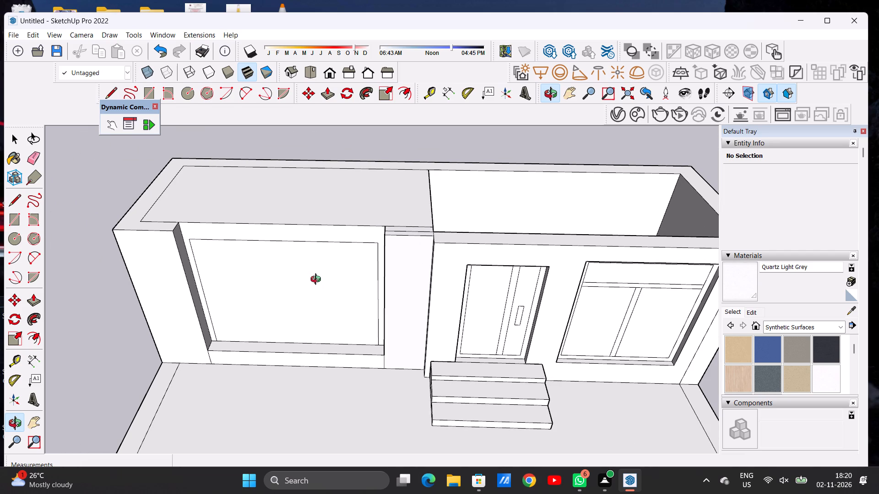
{"action": "scroll", "coordinate": [318, 280], "scroll_direction": "up", "scroll_amount": 3}
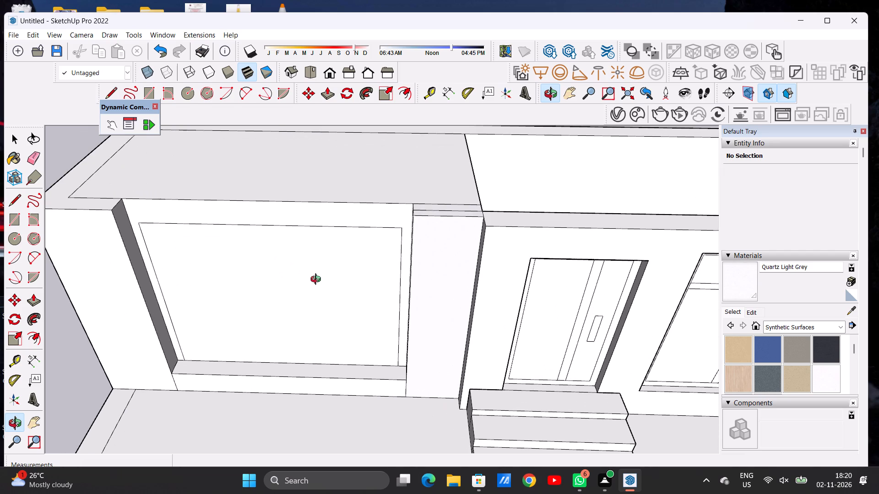
{"action": "scroll", "coordinate": [318, 284], "scroll_direction": "down", "scroll_amount": 6}
{"action": "scroll", "coordinate": [324, 279], "scroll_direction": "up", "scroll_amount": 2}
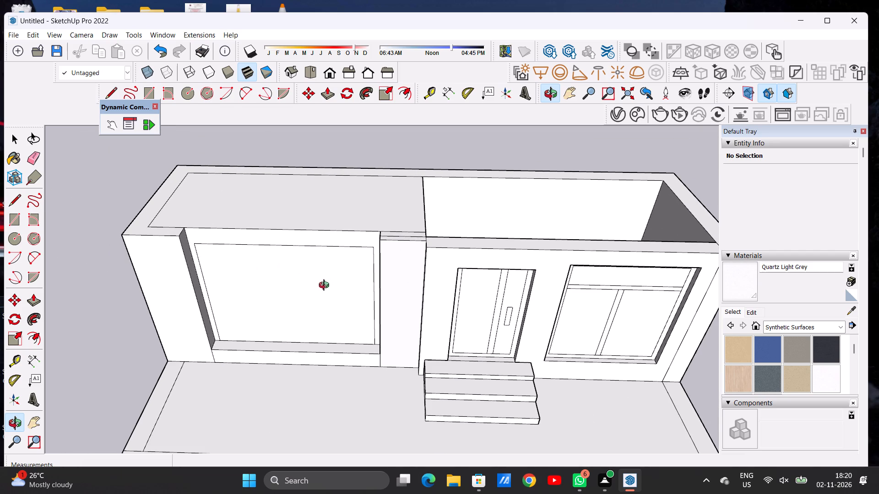
{"action": "scroll", "coordinate": [328, 288], "scroll_direction": "up", "scroll_amount": 2}
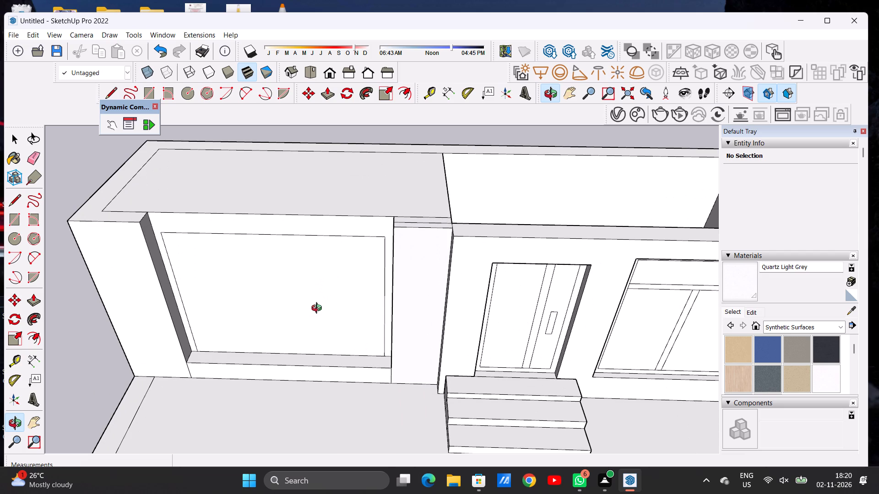
{"action": "scroll", "coordinate": [323, 315], "scroll_direction": "down", "scroll_amount": 5}
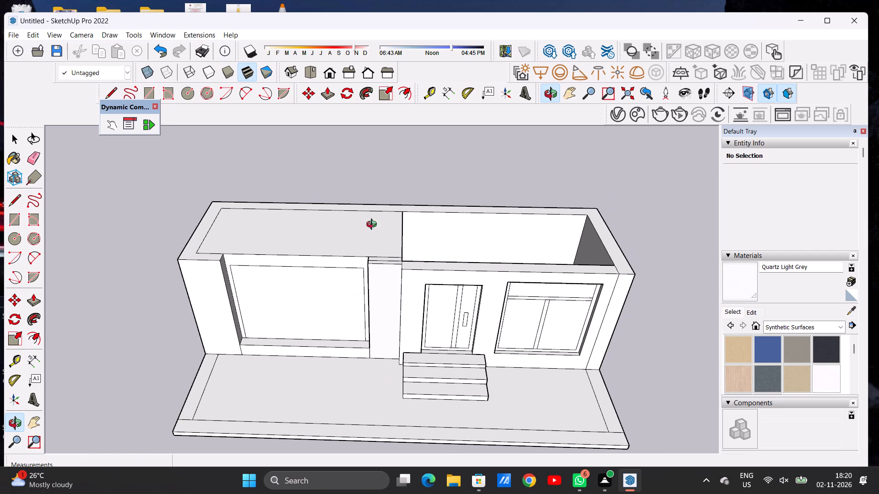
{"action": "scroll", "coordinate": [345, 311], "scroll_direction": "down", "scroll_amount": 2}
{"action": "left_click_drag", "start_coordinate": [336, 346], "coordinate": [336, 342]}
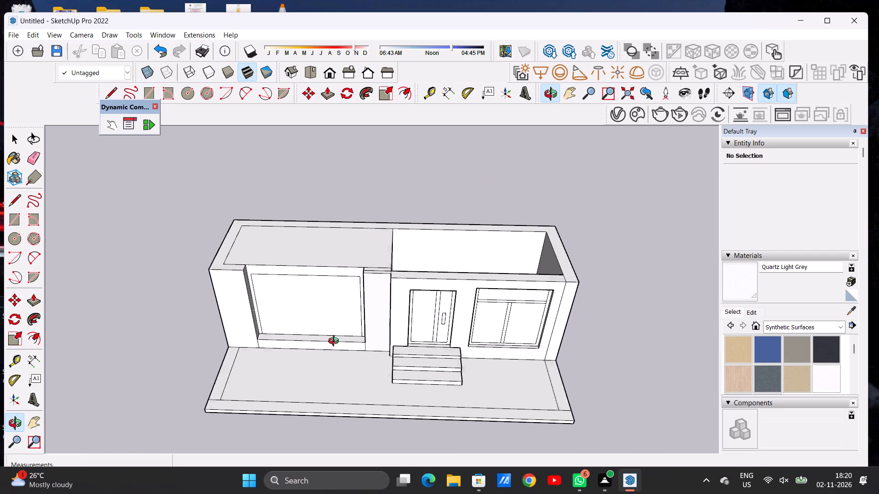
Offset the outline of the recessed opening inward by about 6 3/4" to form a frame.
{"action": "left_click_drag", "start_coordinate": [336, 342], "coordinate": [346, 227]}
{"action": "scroll", "coordinate": [288, 294], "scroll_direction": "up", "scroll_amount": 7}
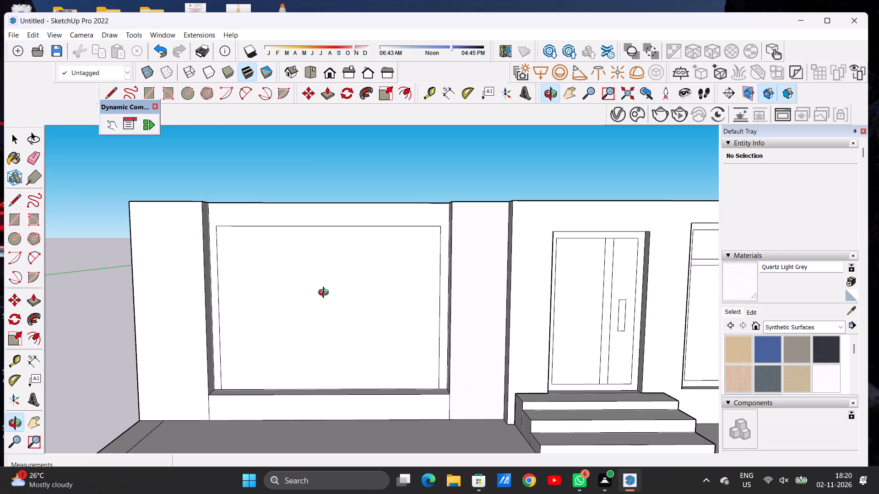
{"action": "scroll", "coordinate": [351, 292], "scroll_direction": "up", "scroll_amount": 1}
{"action": "type", "text": "OF"}
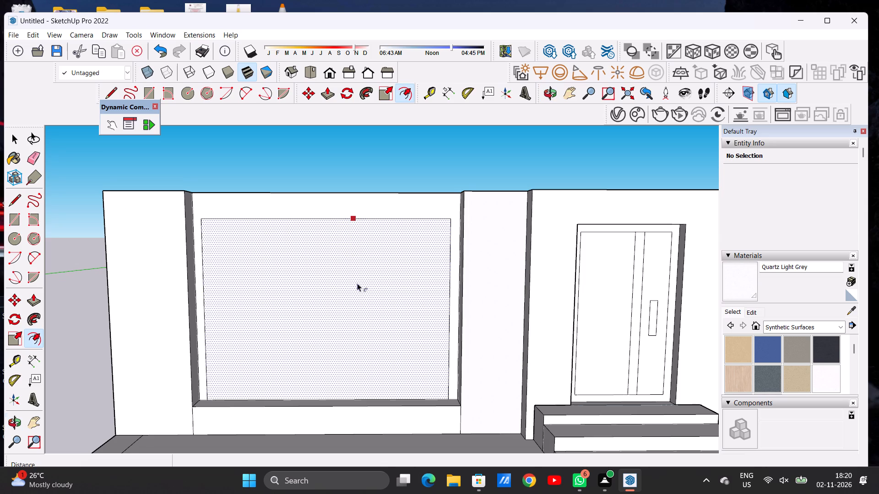
{"action": "left_click", "coordinate": [255, 223]}
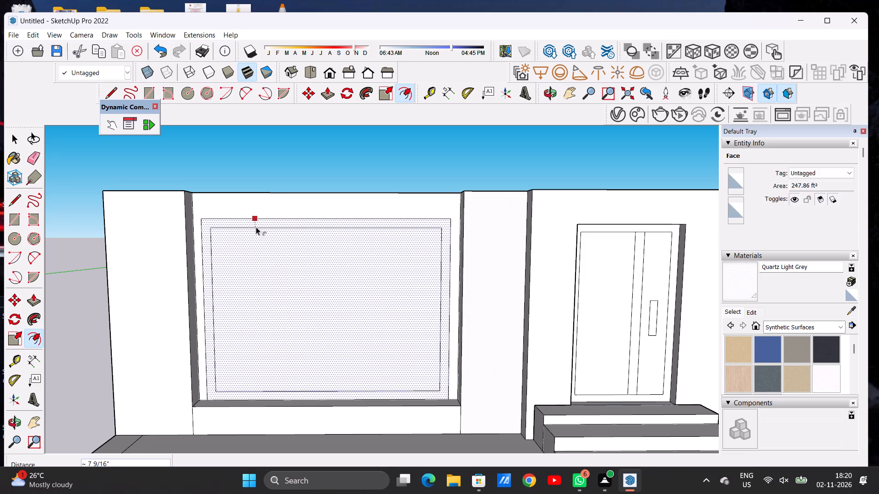
{"action": "left_click", "coordinate": [256, 226]}
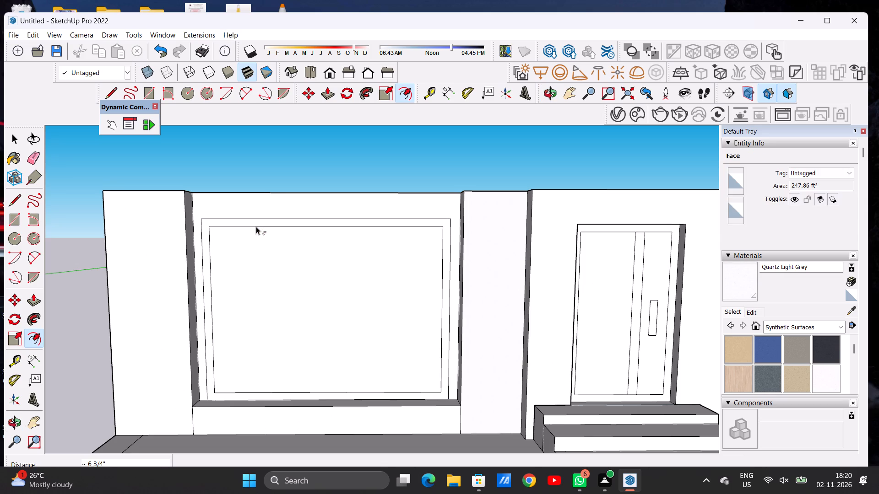
{"action": "key", "text": "space"}
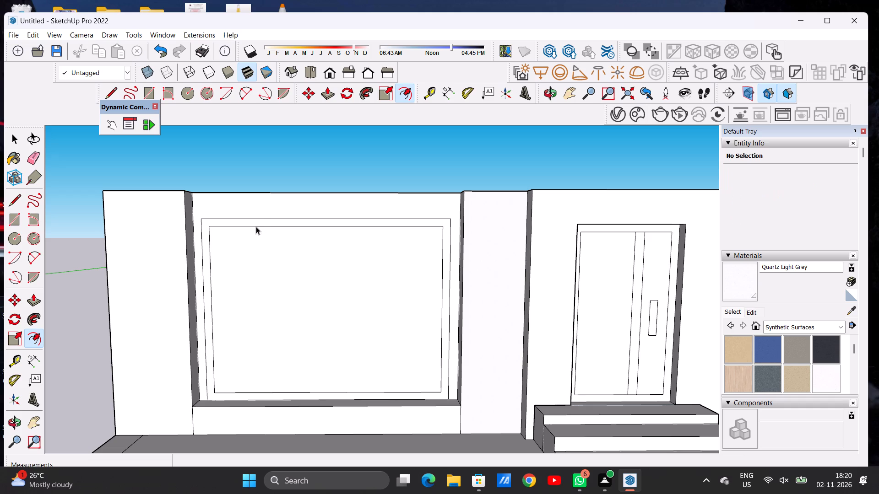
Draw two closely spaced horizontal lines about 17' 1" long across the upper part of the inner frame to form a transom bar.
{"action": "key", "text": "l"}
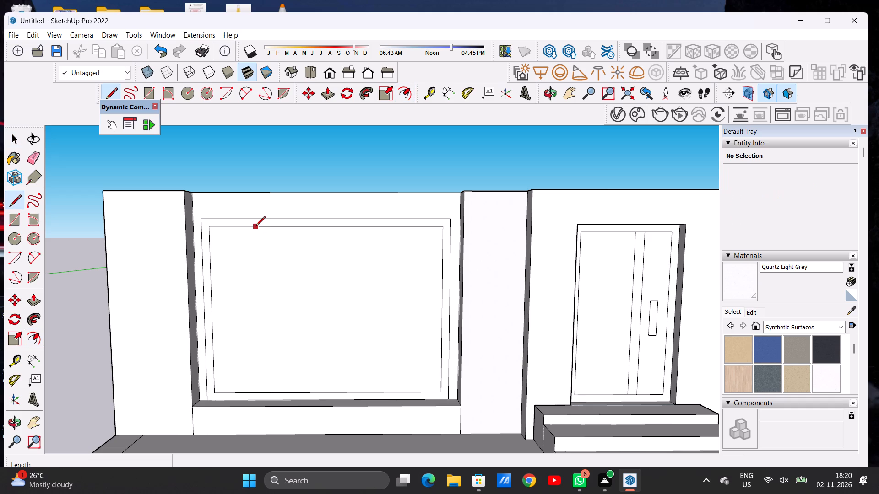
{"action": "left_click", "coordinate": [209, 253]}
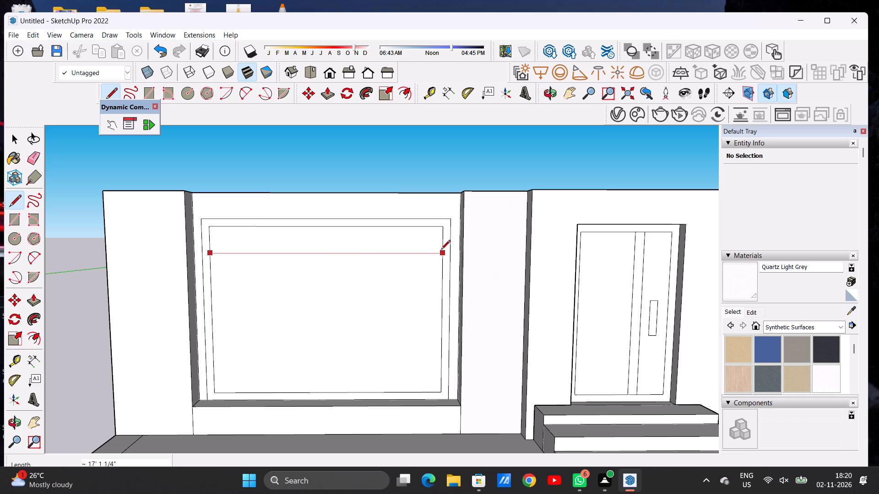
{"action": "left_click", "coordinate": [441, 250]}
{"action": "scroll", "coordinate": [210, 268], "scroll_direction": "up", "scroll_amount": 2}
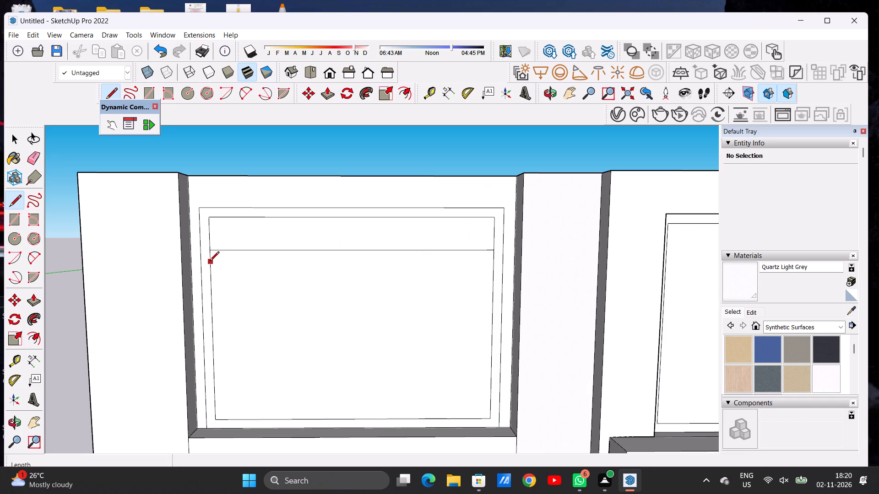
{"action": "left_click", "coordinate": [210, 258]}
{"action": "left_click", "coordinate": [492, 262]}
{"action": "scroll", "coordinate": [210, 279], "scroll_direction": "down", "scroll_amount": 4}
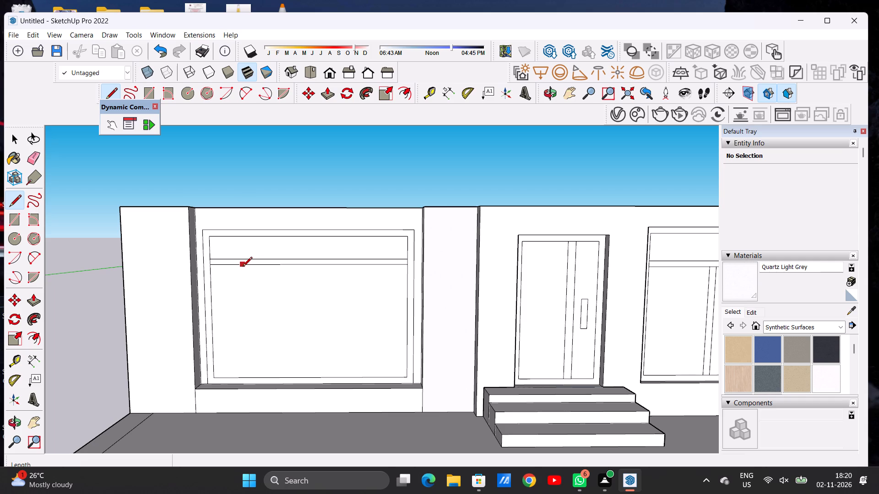
Draw a vertical line about 10' 7/16" long from the transom bar to the inner frame's bottom edge, near the frame's left side.
{"action": "left_click", "coordinate": [243, 267]}
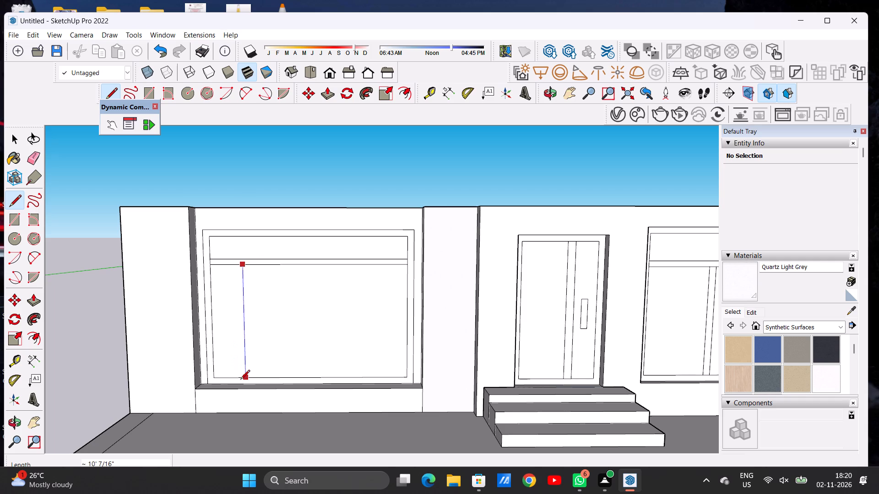
{"action": "left_click", "coordinate": [244, 376]}
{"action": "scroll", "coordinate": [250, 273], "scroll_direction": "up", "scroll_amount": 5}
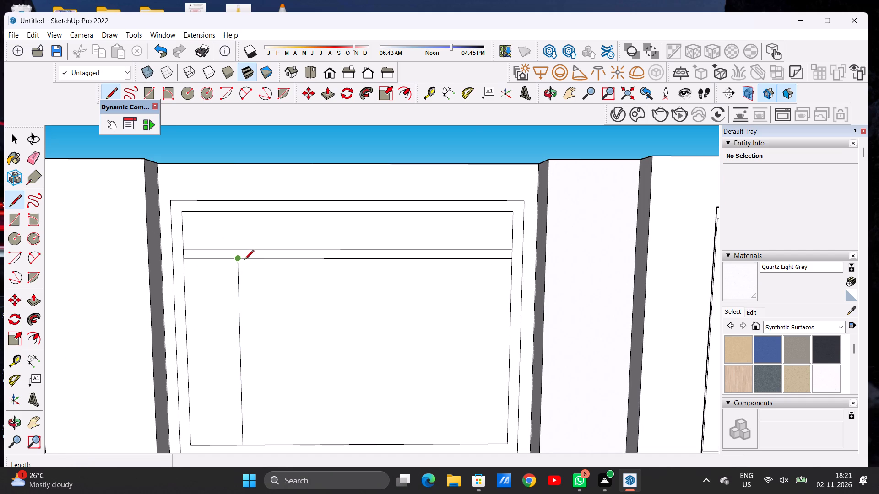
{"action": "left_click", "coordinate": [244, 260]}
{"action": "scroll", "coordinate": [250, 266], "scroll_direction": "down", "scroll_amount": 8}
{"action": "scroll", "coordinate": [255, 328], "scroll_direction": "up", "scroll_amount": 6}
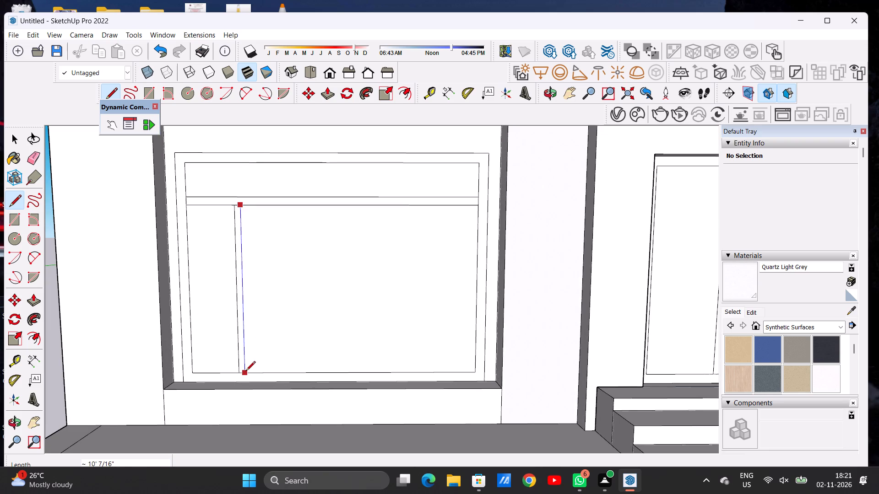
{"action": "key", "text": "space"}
Draw a second vertical line about 10' 7/16" long just right of the first one to form a mullion below the transom bar.
{"action": "key", "text": "l"}
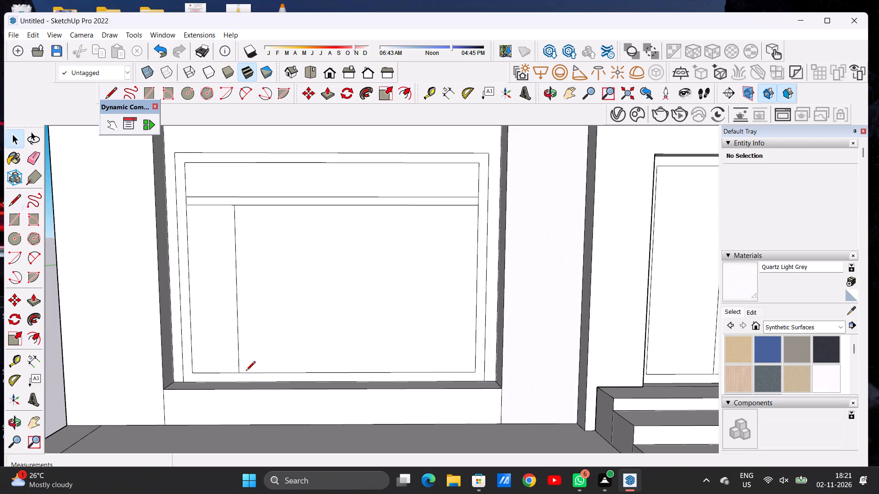
{"action": "scroll", "coordinate": [246, 371], "scroll_direction": "up", "scroll_amount": 6}
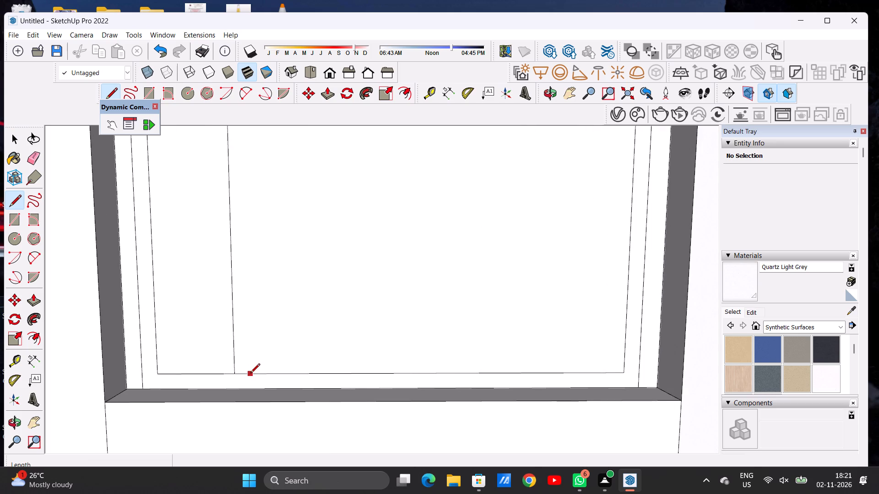
{"action": "left_click", "coordinate": [250, 374]}
{"action": "scroll", "coordinate": [257, 334], "scroll_direction": "down", "scroll_amount": 8}
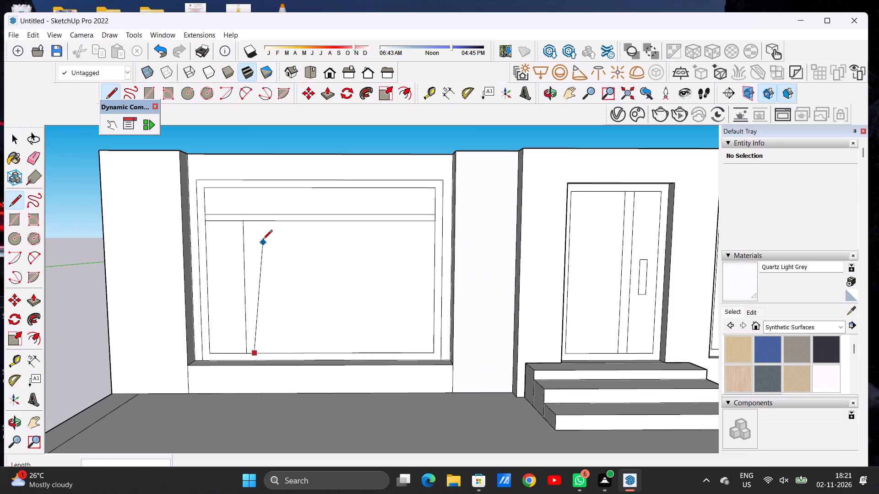
{"action": "left_click", "coordinate": [255, 223]}
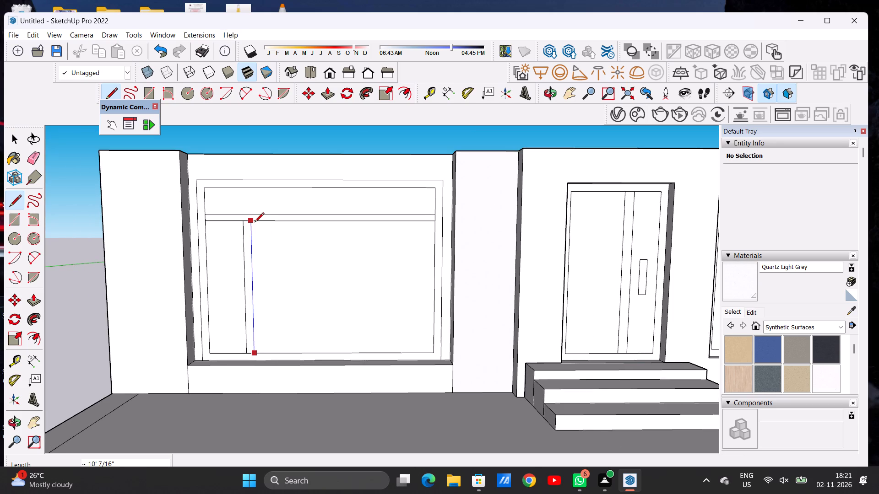
{"action": "key", "text": "space"}
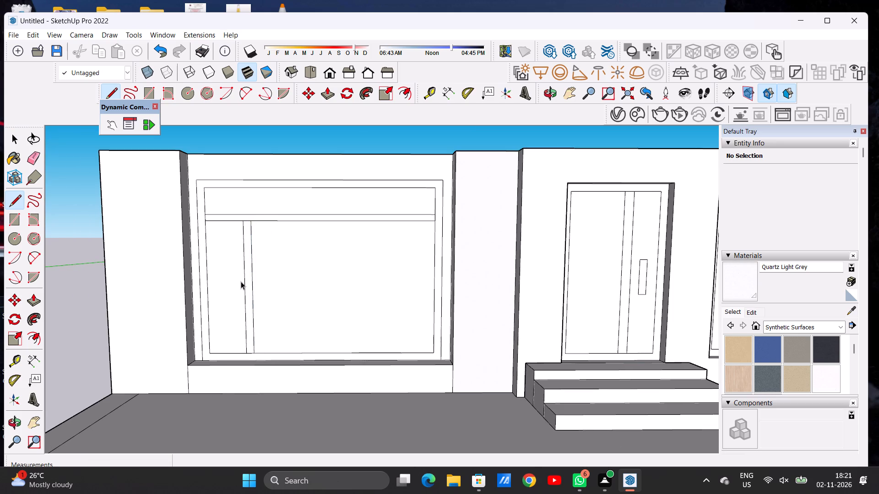
Copy the mullion strip about 10' 1" to the right within the large window's frame.
{"action": "scroll", "coordinate": [251, 344], "scroll_direction": "up", "scroll_amount": 5}
{"action": "double_click", "coordinate": [248, 350]}
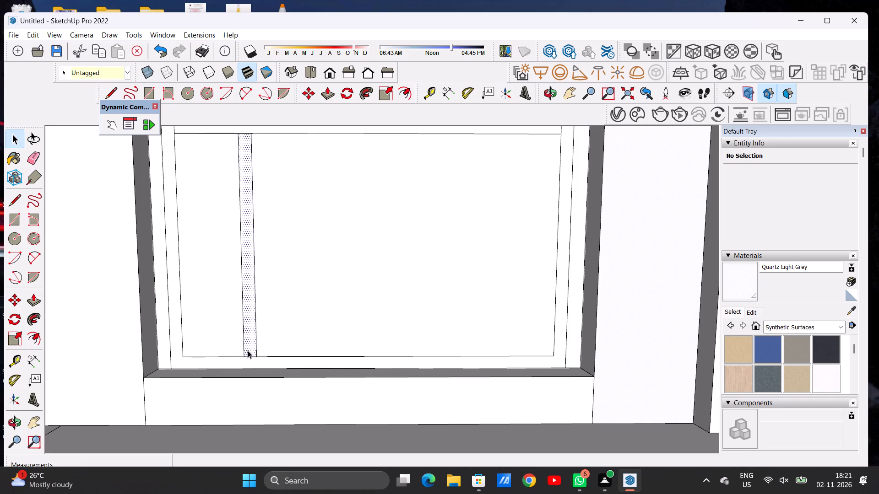
{"action": "key", "text": "m"}
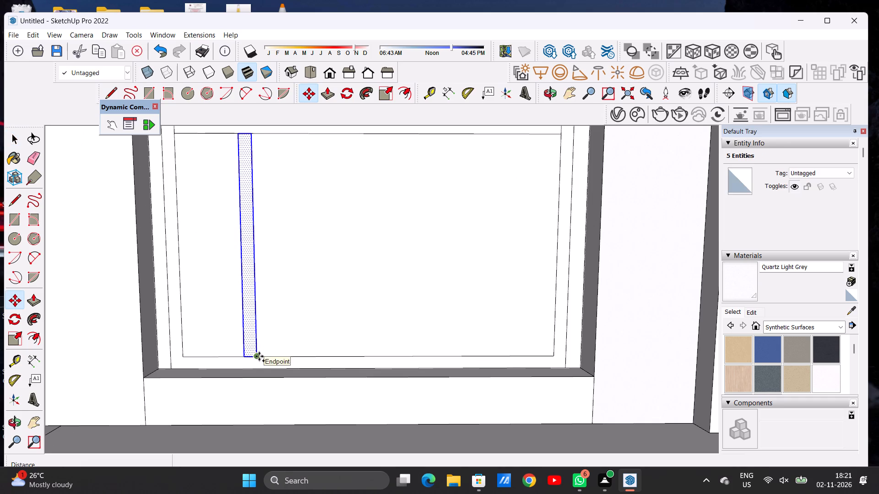
{"action": "left_click", "coordinate": [259, 356]}
{"action": "scroll", "coordinate": [277, 352], "scroll_direction": "down", "scroll_amount": 6}
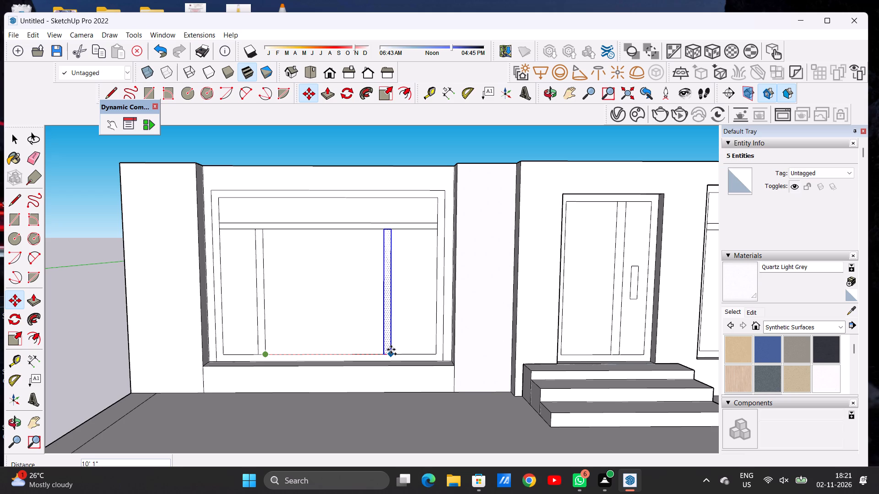
{"action": "left_click", "coordinate": [391, 349]}
{"action": "key", "text": "space"}
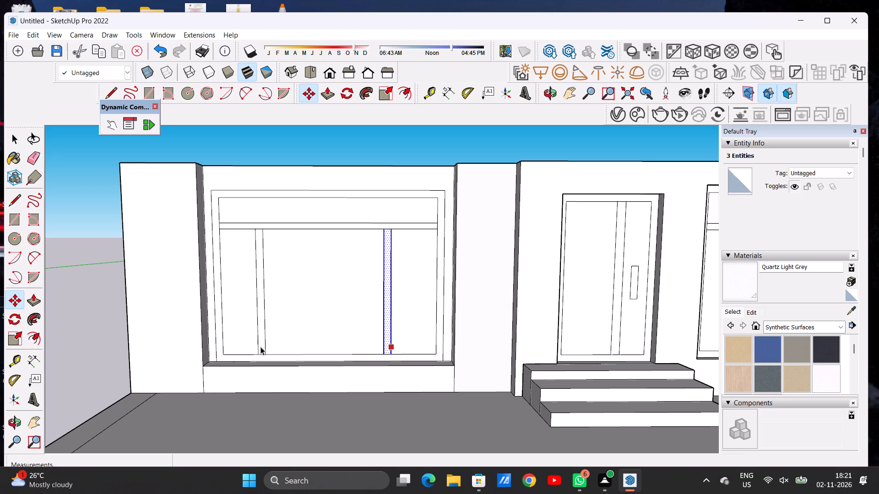
Move the large window's left mullion strip about 7 3/8" to the right along the inner frame's bottom edge.
{"action": "scroll", "coordinate": [261, 349], "scroll_direction": "up", "scroll_amount": 5}
{"action": "double_click", "coordinate": [261, 349]}
{"action": "key", "text": "m"}
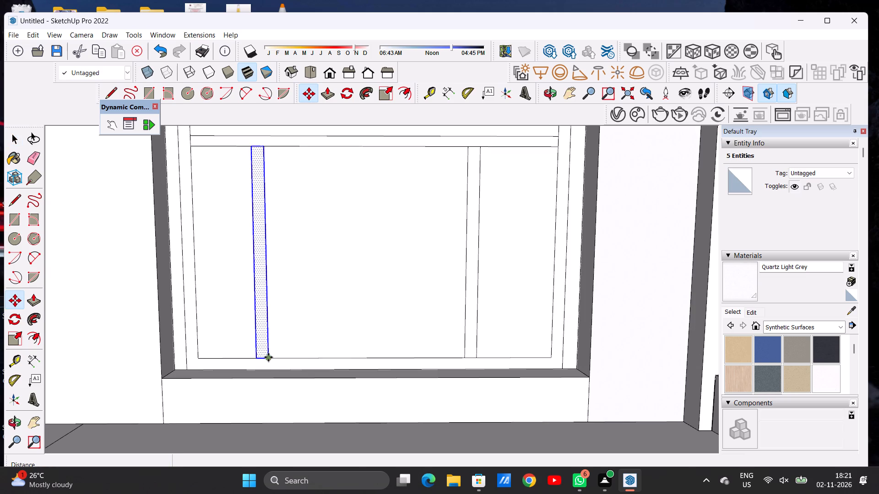
{"action": "left_click", "coordinate": [268, 357]}
{"action": "left_click", "coordinate": [281, 357]}
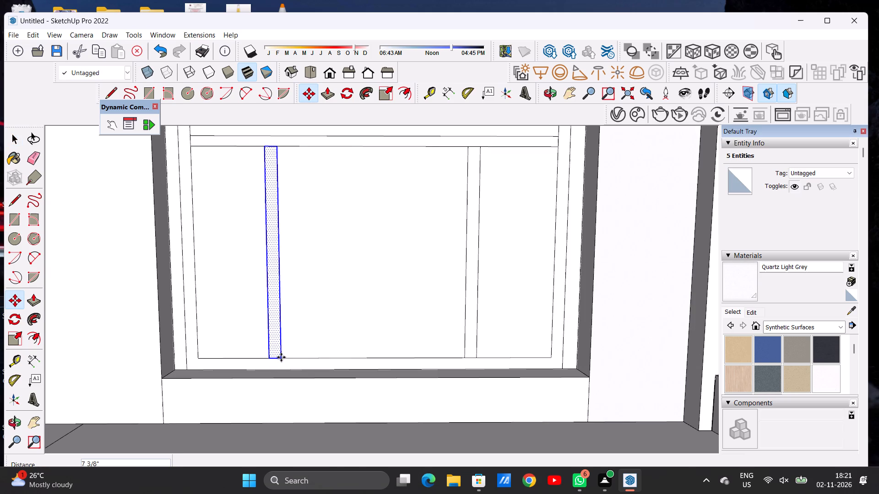
{"action": "key", "text": "space"}
{"action": "scroll", "coordinate": [278, 354], "scroll_direction": "down", "scroll_amount": 16}
{"action": "left_click", "coordinate": [362, 202]}
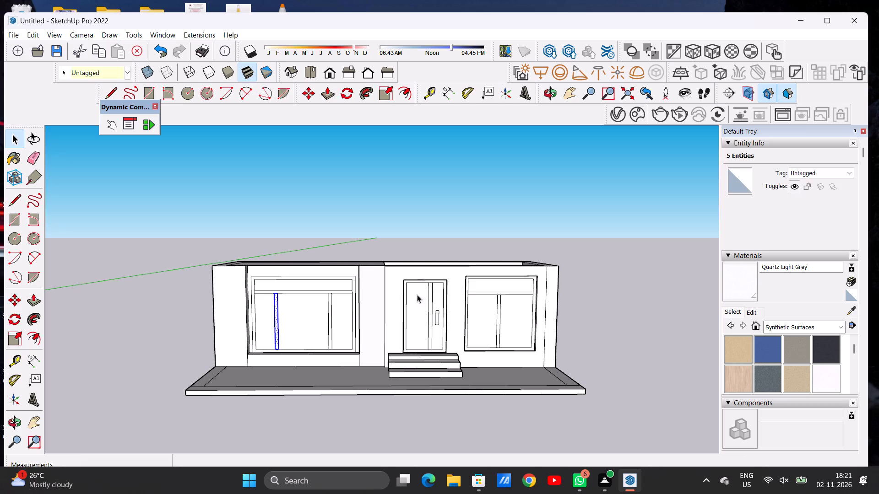
Erase the short vertical lines running from both lower corners of the recessed opening down to the slab.
{"action": "scroll", "coordinate": [469, 306], "scroll_direction": "up", "scroll_amount": 4}
{"action": "left_click", "coordinate": [549, 95]}
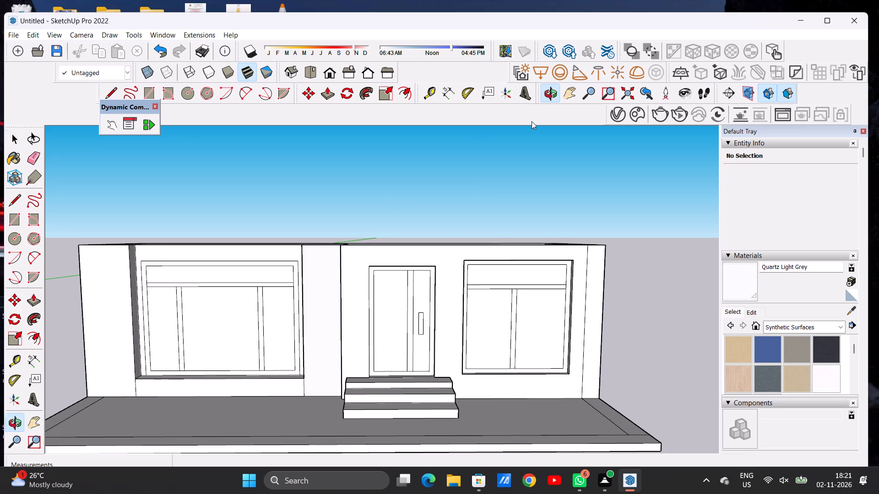
{"action": "left_click_drag", "start_coordinate": [417, 288], "coordinate": [406, 282]}
{"action": "scroll", "coordinate": [355, 334], "scroll_direction": "down", "scroll_amount": 4}
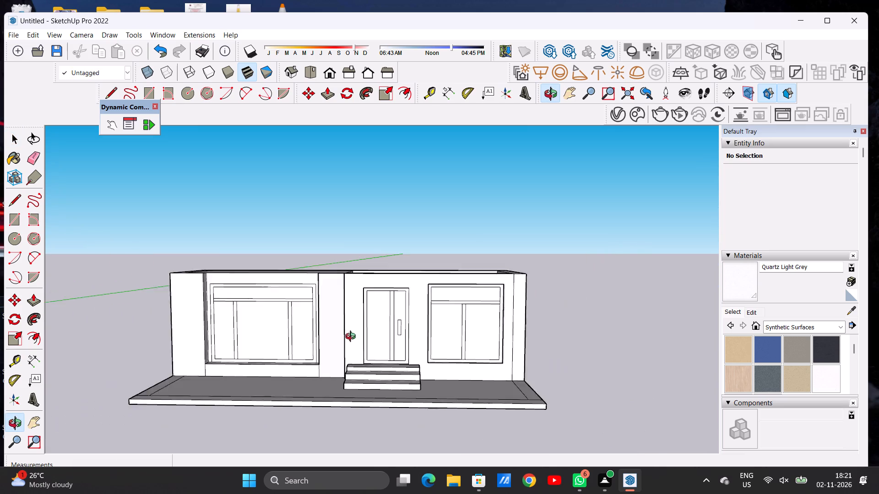
{"action": "scroll", "coordinate": [353, 338], "scroll_direction": "down", "scroll_amount": 4}
{"action": "left_click_drag", "start_coordinate": [395, 342], "coordinate": [428, 333]}
{"action": "scroll", "coordinate": [222, 380], "scroll_direction": "up", "scroll_amount": 3}
{"action": "scroll", "coordinate": [257, 374], "scroll_direction": "down", "scroll_amount": 1}
{"action": "scroll", "coordinate": [257, 374], "scroll_direction": "up", "scroll_amount": 11}
{"action": "key", "text": "space"}
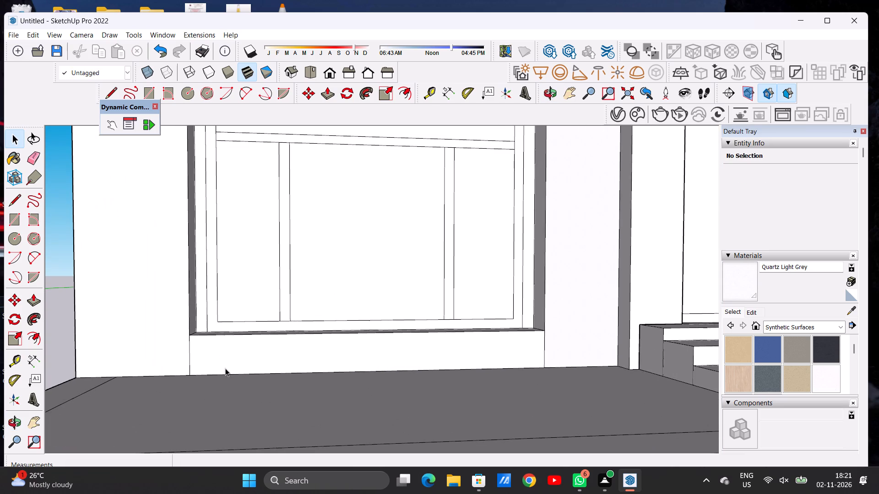
{"action": "key", "text": "e"}
{"action": "left_click_drag", "start_coordinate": [184, 357], "coordinate": [191, 359]}
{"action": "scroll", "coordinate": [205, 366], "scroll_direction": "down", "scroll_amount": 5}
{"action": "left_click_drag", "start_coordinate": [428, 353], "coordinate": [425, 354]}
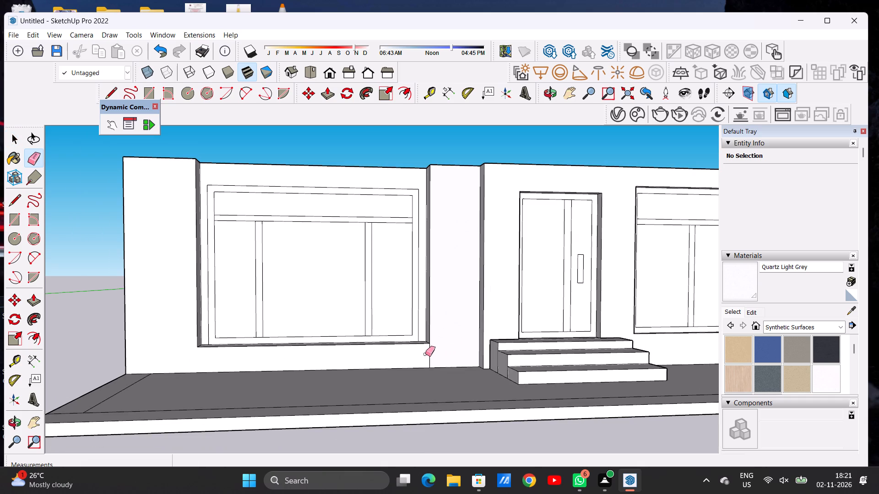
{"action": "left_click_drag", "start_coordinate": [425, 354], "coordinate": [418, 354]}
{"action": "left_click_drag", "start_coordinate": [433, 351], "coordinate": [416, 360]}
Examine the front facade and the building from above, including the wall tops and the open room.
{"action": "scroll", "coordinate": [298, 359], "scroll_direction": "down", "scroll_amount": 7}
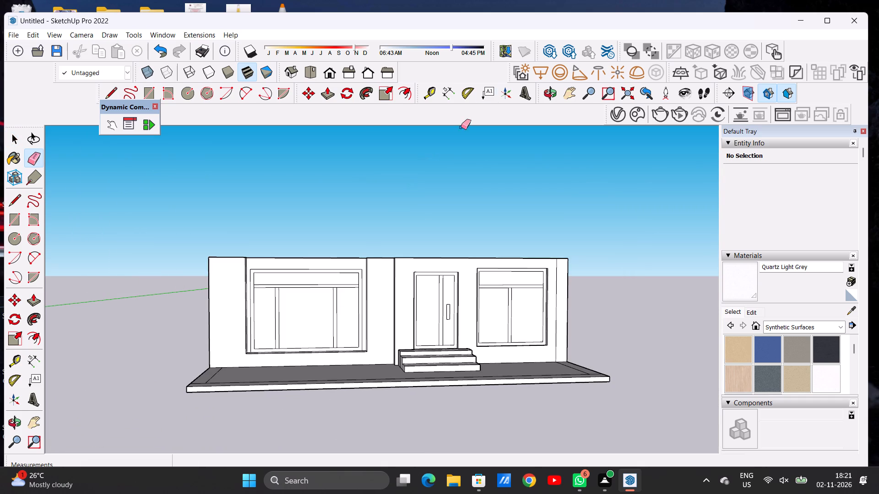
{"action": "left_click", "coordinate": [550, 92]}
{"action": "left_click_drag", "start_coordinate": [488, 259], "coordinate": [439, 270]}
{"action": "scroll", "coordinate": [406, 328], "scroll_direction": "down", "scroll_amount": 5}
{"action": "scroll", "coordinate": [425, 323], "scroll_direction": "up", "scroll_amount": 7}
{"action": "scroll", "coordinate": [451, 315], "scroll_direction": "down", "scroll_amount": 1}
{"action": "scroll", "coordinate": [451, 315], "scroll_direction": "up", "scroll_amount": 5}
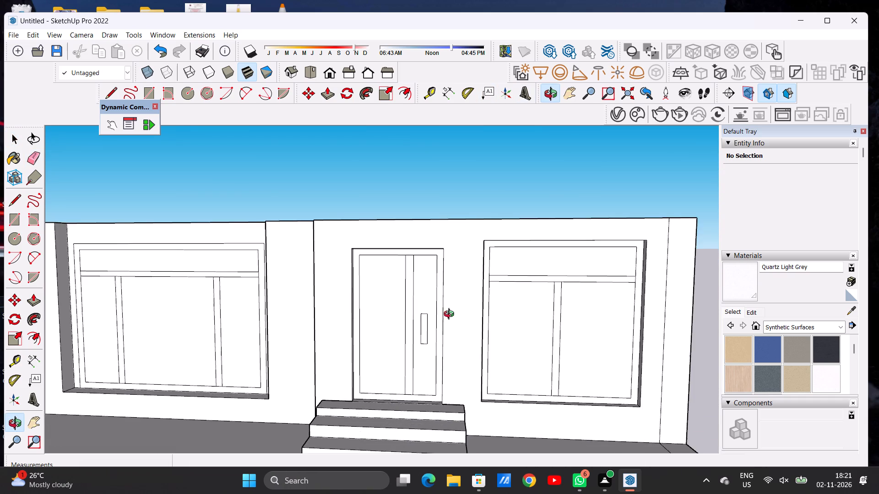
{"action": "left_click_drag", "start_coordinate": [456, 315], "coordinate": [449, 284]}
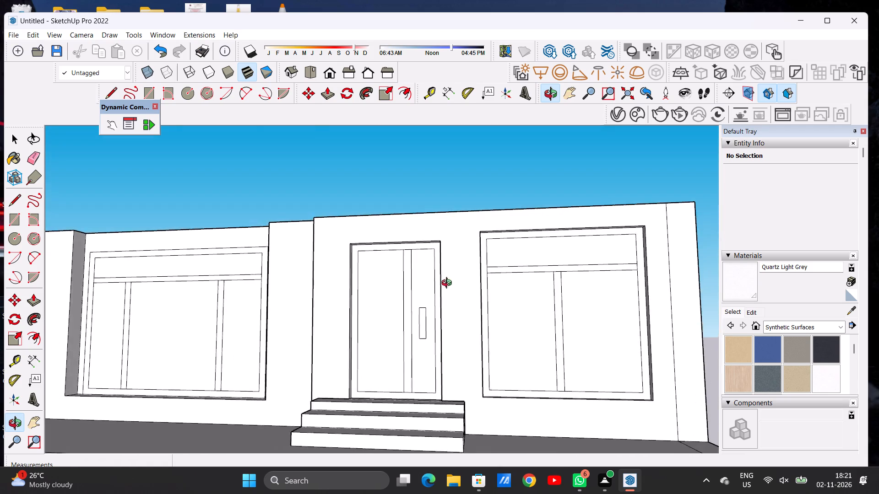
{"action": "left_click_drag", "start_coordinate": [449, 284], "coordinate": [463, 358]}
{"action": "scroll", "coordinate": [446, 353], "scroll_direction": "down", "scroll_amount": 7}
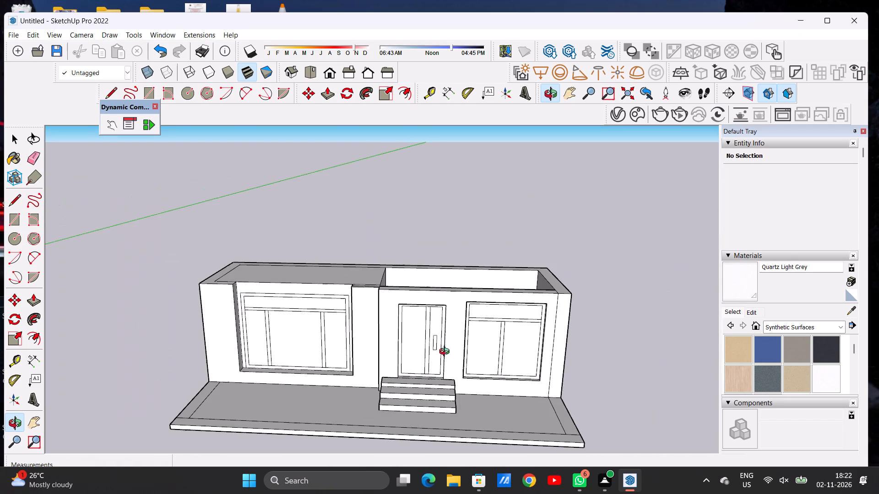
{"action": "left_click_drag", "start_coordinate": [465, 359], "coordinate": [433, 420]}
{"action": "scroll", "coordinate": [383, 342], "scroll_direction": "down", "scroll_amount": 2}
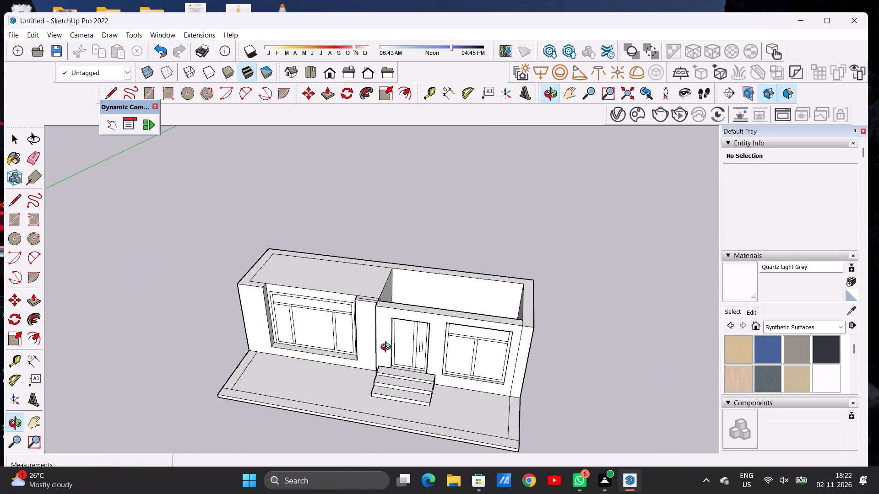
{"action": "left_click_drag", "start_coordinate": [372, 356], "coordinate": [408, 376]}
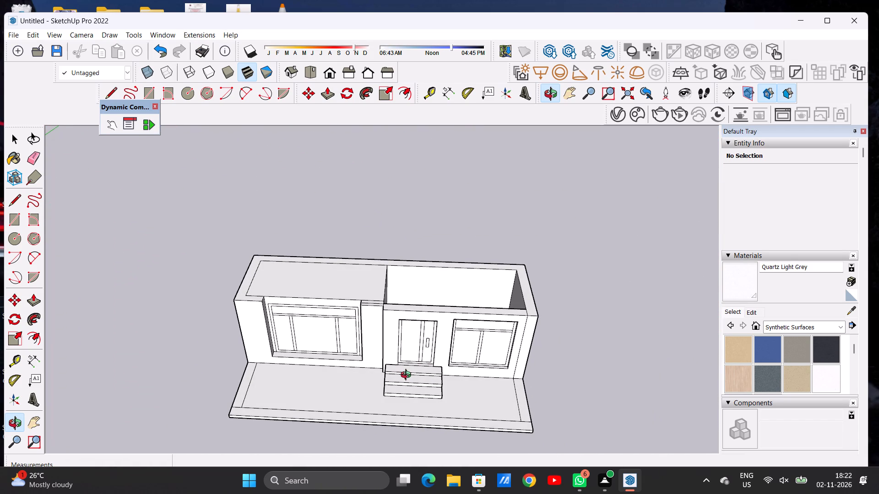
{"action": "scroll", "coordinate": [308, 389], "scroll_direction": "down", "scroll_amount": 4}
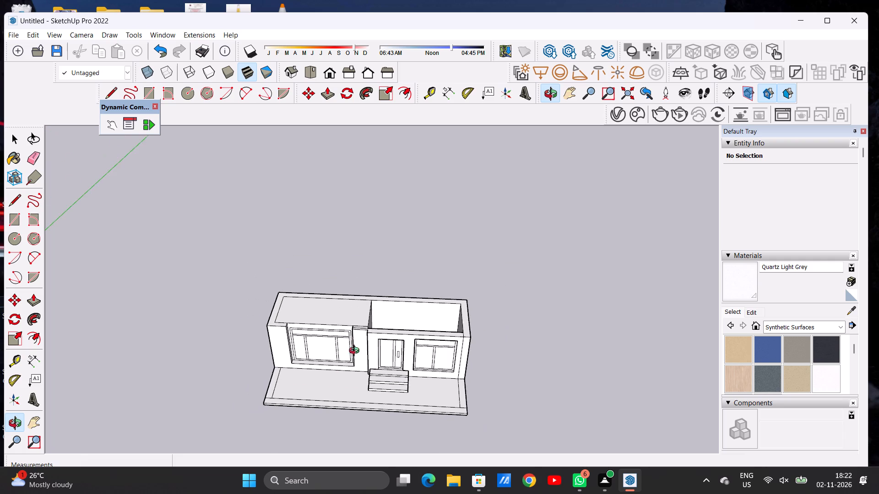
{"action": "scroll", "coordinate": [371, 312], "scroll_direction": "up", "scroll_amount": 2}
{"action": "scroll", "coordinate": [371, 312], "scroll_direction": "down", "scroll_amount": 1}
{"action": "scroll", "coordinate": [371, 312], "scroll_direction": "up", "scroll_amount": 11}
{"action": "left_click_drag", "start_coordinate": [428, 337], "coordinate": [306, 410]}
{"action": "scroll", "coordinate": [353, 329], "scroll_direction": "down", "scroll_amount": 6}
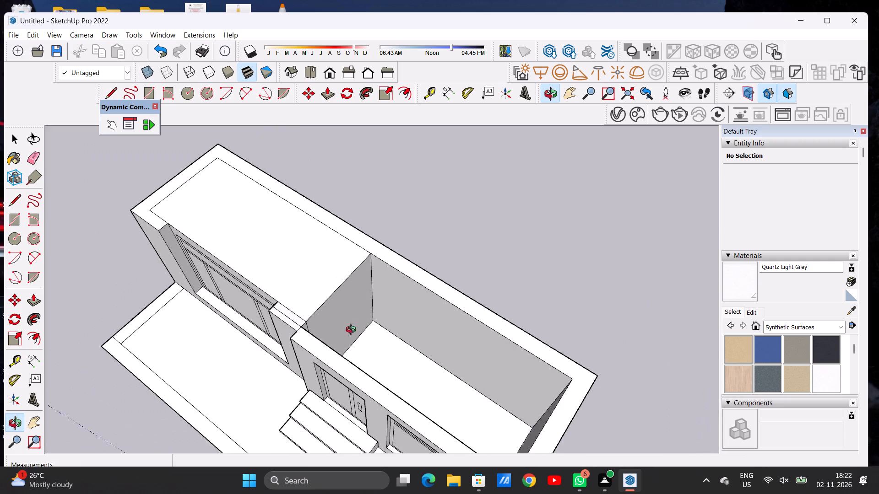
{"action": "scroll", "coordinate": [353, 331], "scroll_direction": "down", "scroll_amount": 1}
{"action": "scroll", "coordinate": [421, 353], "scroll_direction": "up", "scroll_amount": 8}
{"action": "scroll", "coordinate": [331, 364], "scroll_direction": "down", "scroll_amount": 10}
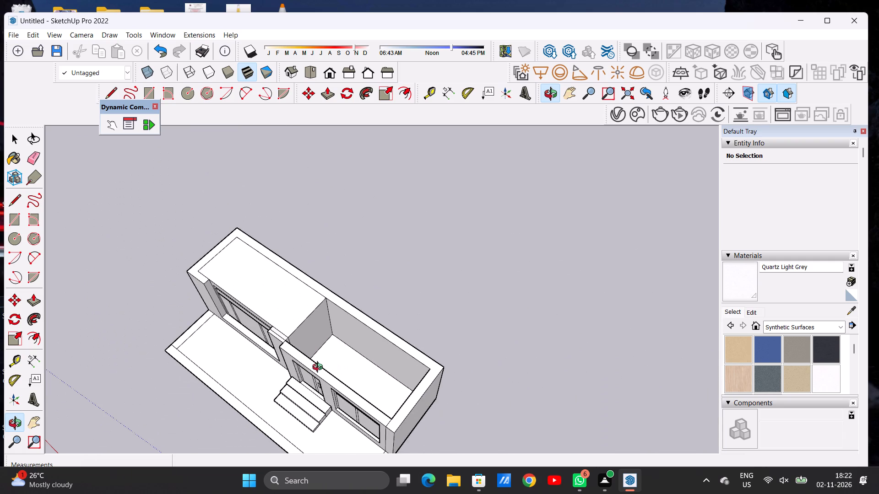
{"action": "left_click_drag", "start_coordinate": [300, 370], "coordinate": [327, 283]}
Erase the leftover line crossing the top face of the short wall section between the recessed bay and the door wall.
{"action": "scroll", "coordinate": [291, 325], "scroll_direction": "up", "scroll_amount": 7}
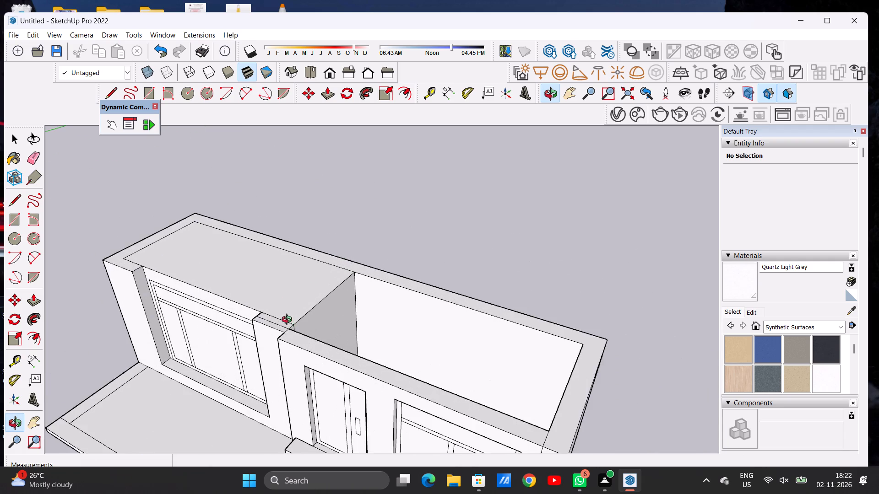
{"action": "scroll", "coordinate": [289, 321], "scroll_direction": "up", "scroll_amount": 13}
{"action": "key", "text": "e"}
{"action": "left_click", "coordinate": [264, 340]}
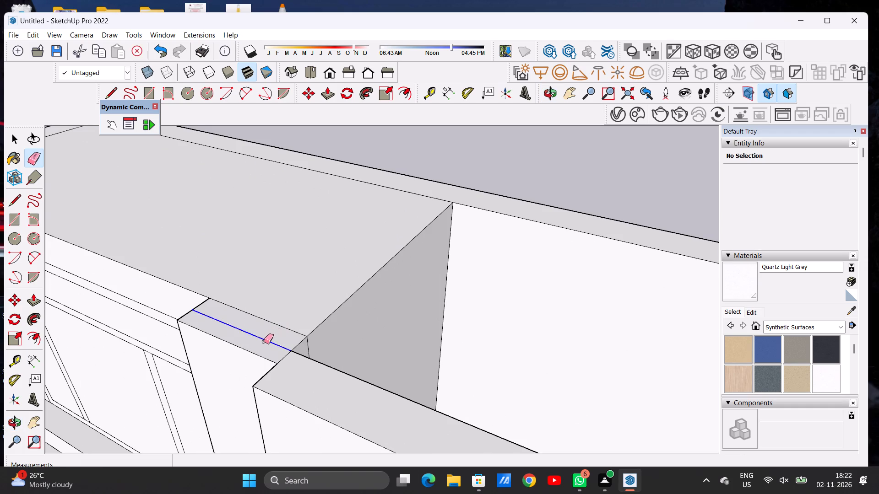
{"action": "scroll", "coordinate": [277, 341], "scroll_direction": "down", "scroll_amount": 12}
{"action": "scroll", "coordinate": [261, 336], "scroll_direction": "up", "scroll_amount": 6}
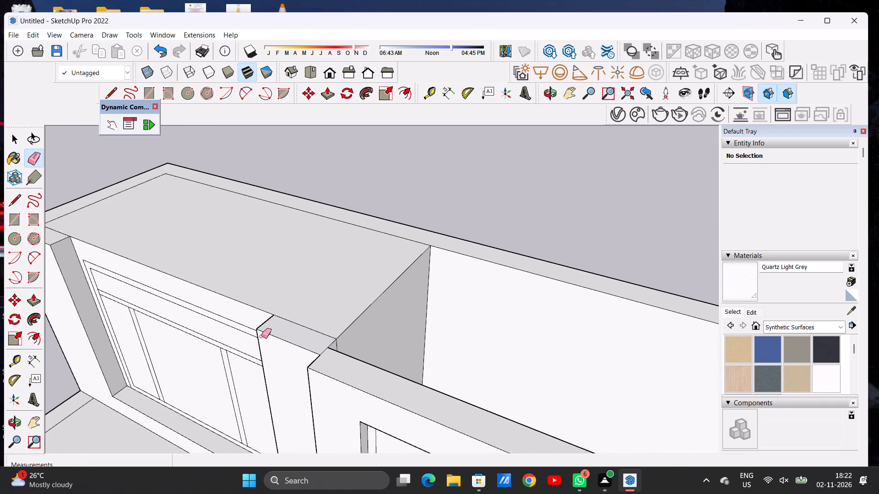
{"action": "key", "text": "space"}
Examine the building from above and the open room's inside corner behind the door, where the partition meets the door wall.
{"action": "left_click", "coordinate": [547, 101]}
{"action": "left_click_drag", "start_coordinate": [487, 284], "coordinate": [360, 301]}
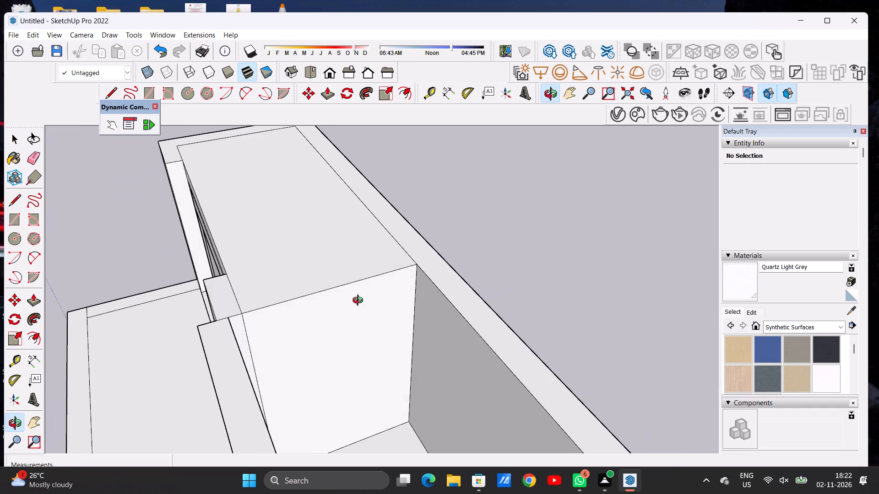
{"action": "scroll", "coordinate": [396, 308], "scroll_direction": "down", "scroll_amount": 6}
{"action": "left_click_drag", "start_coordinate": [353, 363], "coordinate": [327, 362]}
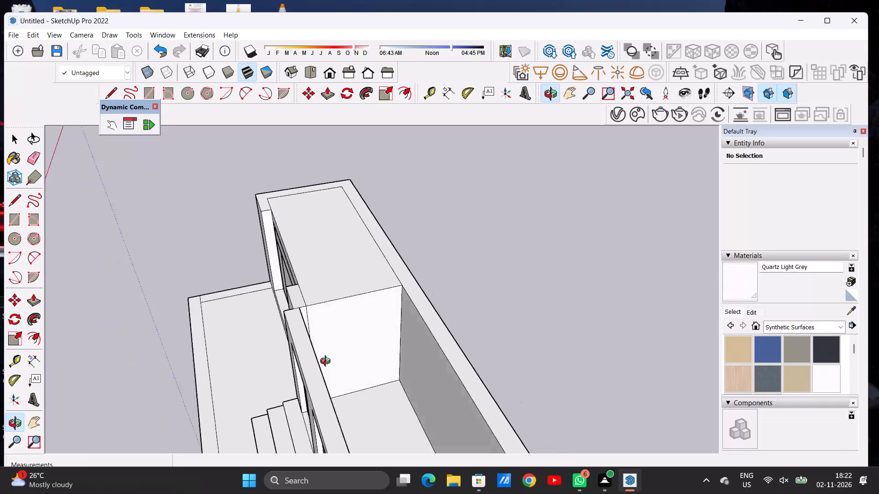
{"action": "left_click_drag", "start_coordinate": [327, 362], "coordinate": [305, 385]}
{"action": "left_click_drag", "start_coordinate": [340, 391], "coordinate": [243, 360]}
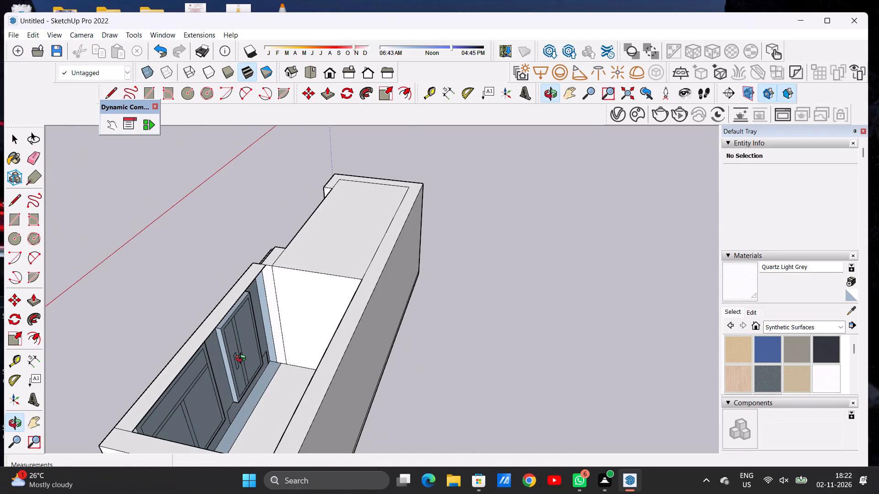
{"action": "left_click_drag", "start_coordinate": [243, 360], "coordinate": [353, 352]}
{"action": "left_click_drag", "start_coordinate": [319, 363], "coordinate": [421, 340]}
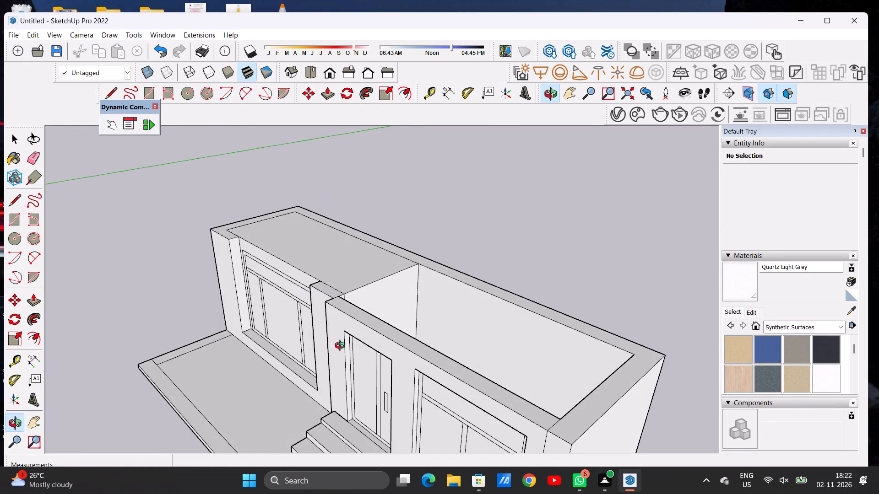
{"action": "scroll", "coordinate": [342, 347], "scroll_direction": "down", "scroll_amount": 6}
{"action": "left_click_drag", "start_coordinate": [372, 349], "coordinate": [398, 345]}
{"action": "left_click_drag", "start_coordinate": [349, 370], "coordinate": [446, 339]}
{"action": "left_click_drag", "start_coordinate": [446, 339], "coordinate": [388, 354]}
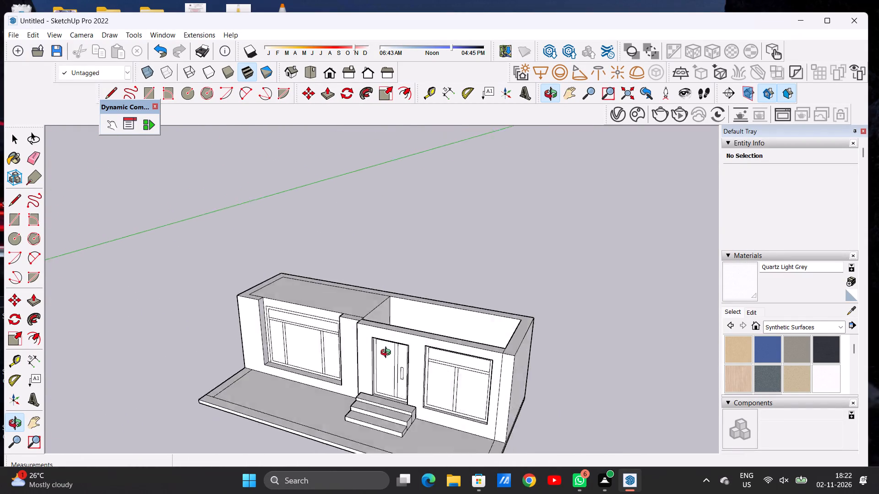
{"action": "left_click_drag", "start_coordinate": [388, 354], "coordinate": [195, 357]}
{"action": "left_click_drag", "start_coordinate": [376, 351], "coordinate": [265, 389]}
{"action": "scroll", "coordinate": [359, 370], "scroll_direction": "up", "scroll_amount": 5}
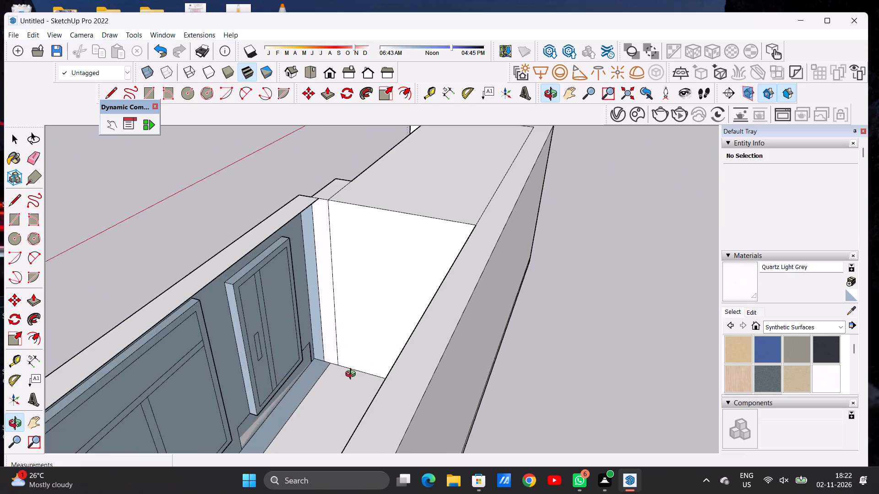
{"action": "scroll", "coordinate": [353, 375], "scroll_direction": "up", "scroll_amount": 9}
{"action": "left_click_drag", "start_coordinate": [335, 382], "coordinate": [296, 362]}
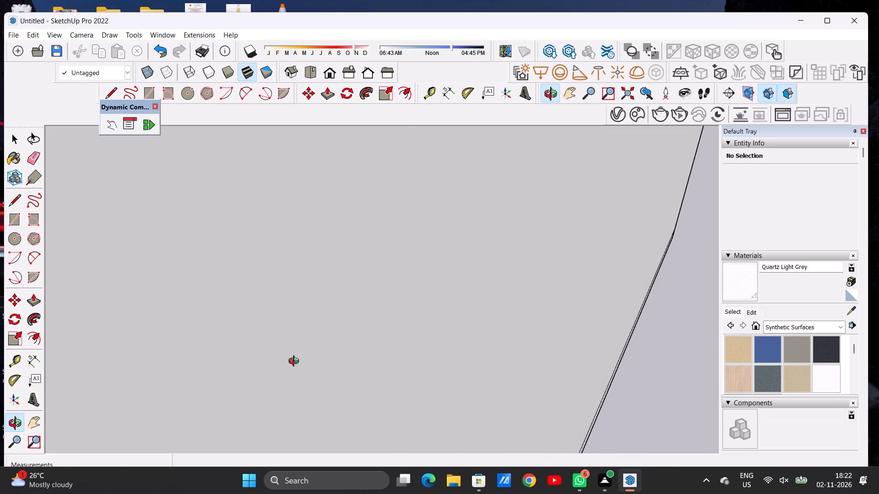
{"action": "left_click_drag", "start_coordinate": [296, 362], "coordinate": [346, 374]}
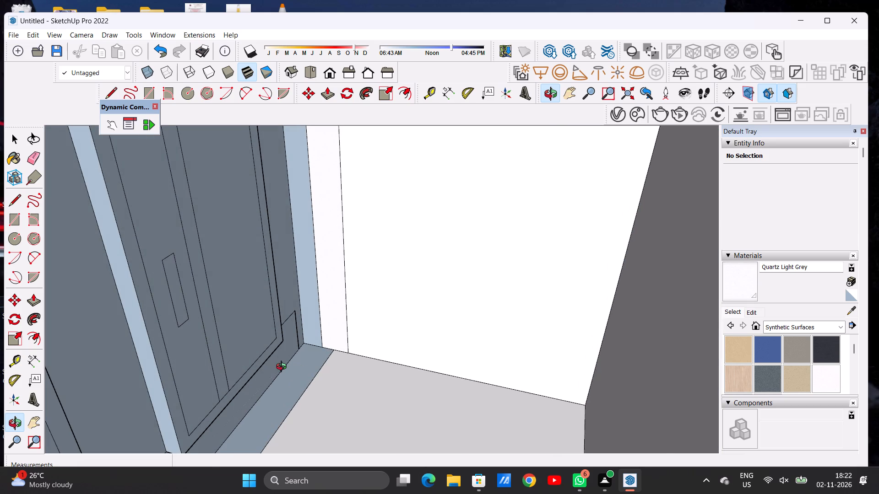
{"action": "scroll", "coordinate": [283, 368], "scroll_direction": "up", "scroll_amount": 6}
{"action": "scroll", "coordinate": [317, 335], "scroll_direction": "up", "scroll_amount": 1}
{"action": "scroll", "coordinate": [317, 336], "scroll_direction": "down", "scroll_amount": 1}
{"action": "scroll", "coordinate": [317, 336], "scroll_direction": "up", "scroll_amount": 4}
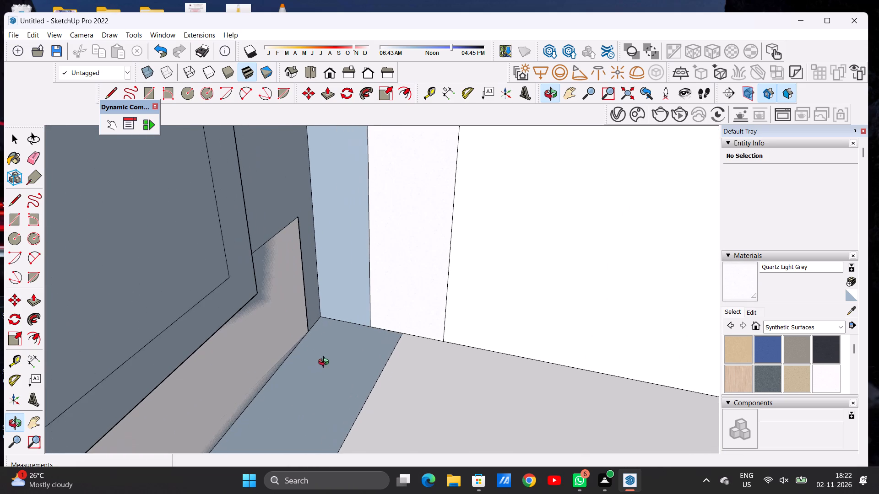
{"action": "scroll", "coordinate": [340, 359], "scroll_direction": "down", "scroll_amount": 20}
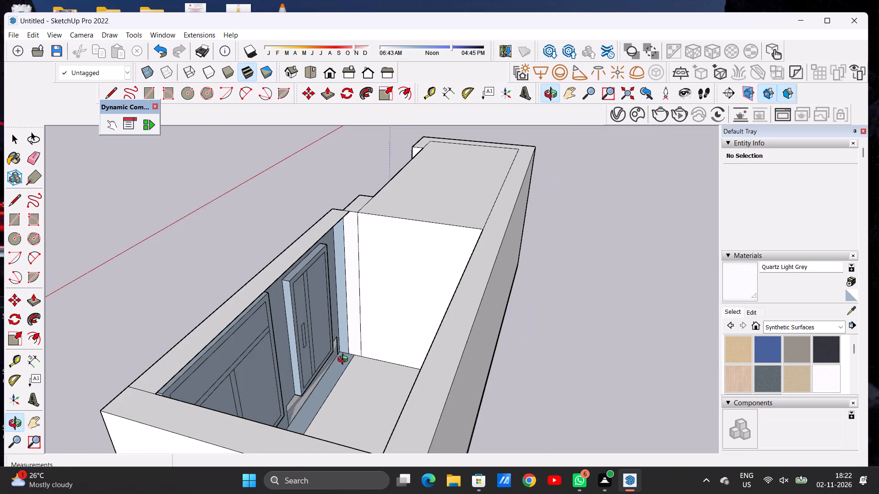
Undo the recent edits step by step, back to before the recessed bay's short wall section and large window were built.
{"action": "key", "text": "ctrl+z"}
{"action": "key", "text": "ctrl+z"}
{"action": "key", "text": "ctrl+z"}
{"action": "key", "text": "ctrl+z"}
{"action": "key", "text": "ctrl+z"}
{"action": "key", "text": "ctrl+z"}
{"action": "key", "text": "ctrl+space"}
{"action": "key", "text": "ctrl+z"}
{"action": "key", "text": "ctrl+z"}
{"action": "key", "text": "ctrl+z"}
{"action": "key", "text": "ctrl+z"}
{"action": "key", "text": "ctrl+z"}
{"action": "key", "text": "ctrl+z"}
{"action": "key", "text": "ctrl+z"}
{"action": "key", "text": "ctrl+z"}
{"action": "key", "text": "ctrl+z"}
{"action": "key", "text": "ctrl+z"}
{"action": "key", "text": "ctrl+z"}
{"action": "key", "text": "ctrl+z"}
{"action": "scroll", "coordinate": [335, 355], "scroll_direction": "down", "scroll_amount": 3}
{"action": "left_click_drag", "start_coordinate": [276, 351], "coordinate": [468, 325]}
{"action": "left_click_drag", "start_coordinate": [338, 330], "coordinate": [231, 354]}
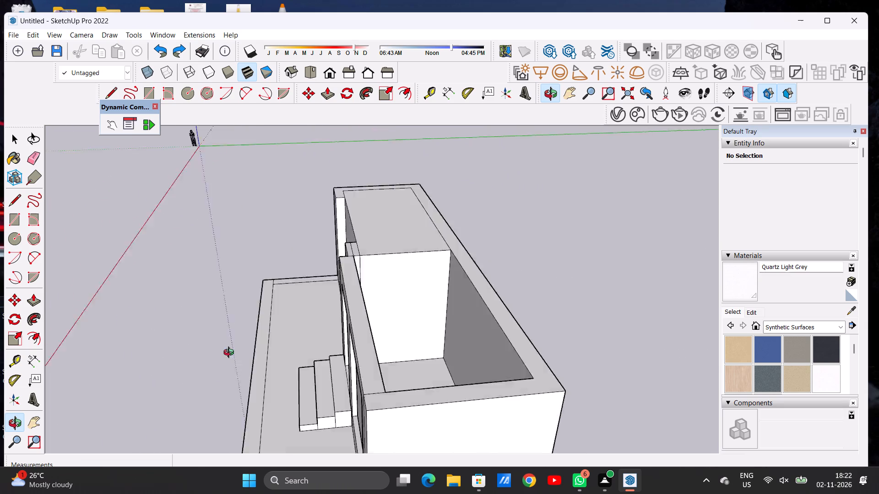
{"action": "left_click_drag", "start_coordinate": [231, 354], "coordinate": [196, 359]}
{"action": "left_click_drag", "start_coordinate": [348, 329], "coordinate": [330, 333]}
{"action": "key", "text": "ctrl+z"}
{"action": "key", "text": "ctrl+z"}
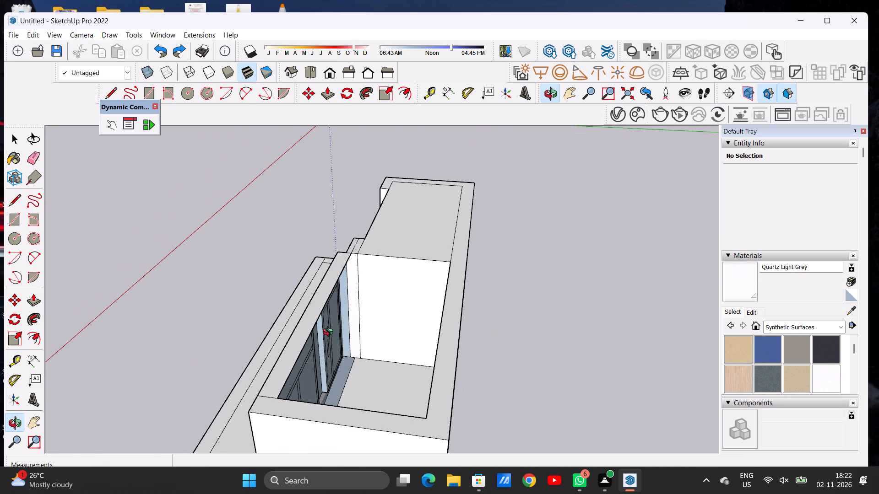
{"action": "key", "text": "ctrl+z"}
Examine the recessed bay and the narrow strips on the door wall's end face from the front and above.
{"action": "left_click_drag", "start_coordinate": [312, 333], "coordinate": [437, 315]}
{"action": "left_click_drag", "start_coordinate": [314, 315], "coordinate": [488, 297]}
{"action": "left_click_drag", "start_coordinate": [333, 318], "coordinate": [556, 275]}
{"action": "scroll", "coordinate": [394, 332], "scroll_direction": "up", "scroll_amount": 9}
{"action": "left_click_drag", "start_coordinate": [454, 312], "coordinate": [354, 349]}
{"action": "scroll", "coordinate": [559, 315], "scroll_direction": "down", "scroll_amount": 4}
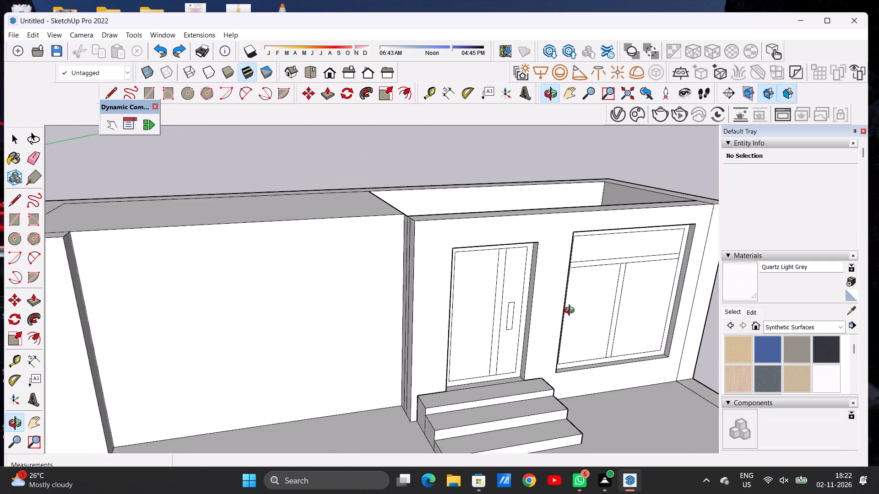
{"action": "scroll", "coordinate": [571, 311], "scroll_direction": "down", "scroll_amount": 1}
{"action": "left_click_drag", "start_coordinate": [474, 306], "coordinate": [594, 365]}
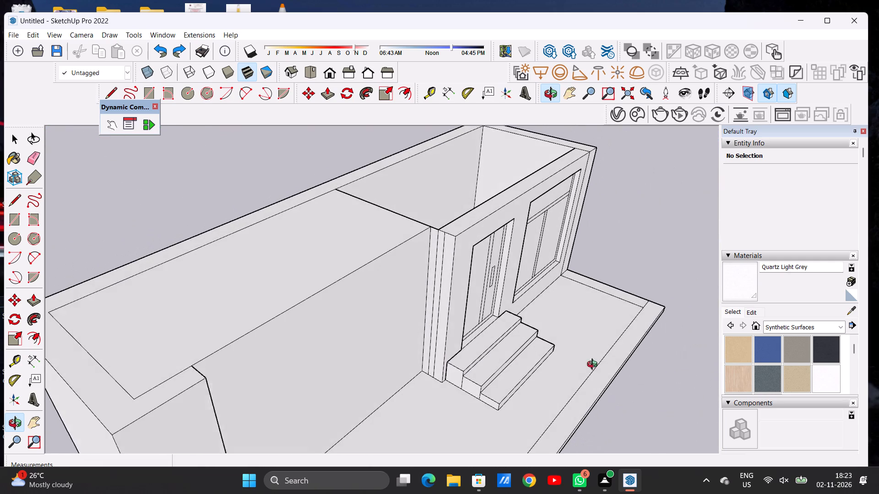
{"action": "left_click_drag", "start_coordinate": [594, 365], "coordinate": [589, 369]}
{"action": "scroll", "coordinate": [445, 241], "scroll_direction": "up", "scroll_amount": 7}
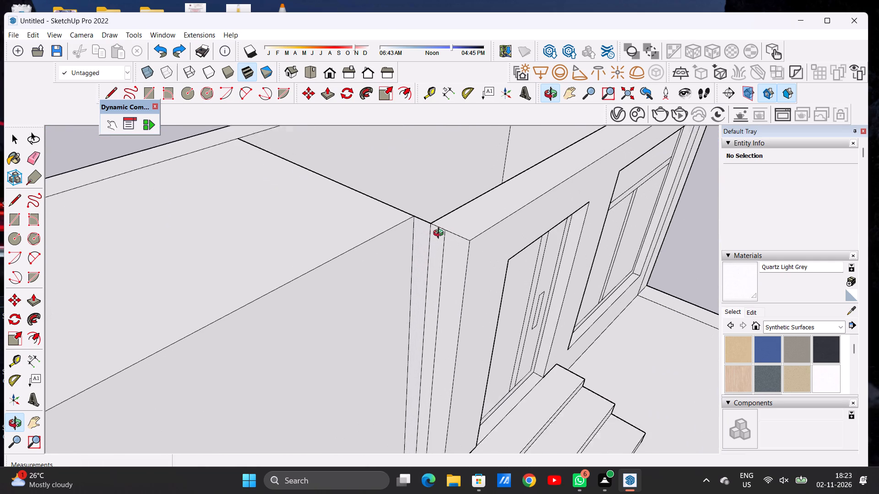
{"action": "scroll", "coordinate": [440, 234], "scroll_direction": "up", "scroll_amount": 2}
{"action": "left_click_drag", "start_coordinate": [425, 253], "coordinate": [358, 299]}
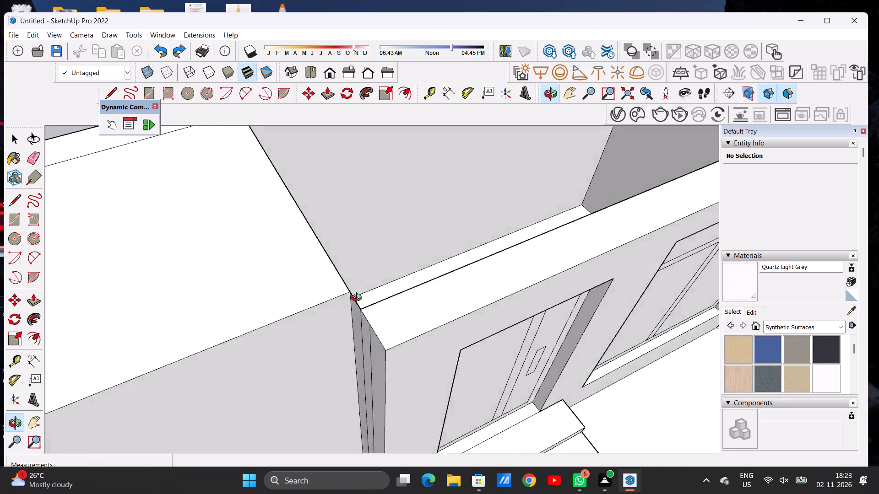
{"action": "left_click_drag", "start_coordinate": [358, 299], "coordinate": [375, 252]}
{"action": "scroll", "coordinate": [426, 290], "scroll_direction": "down", "scroll_amount": 7}
{"action": "left_click_drag", "start_coordinate": [410, 309], "coordinate": [372, 334]}
{"action": "scroll", "coordinate": [526, 279], "scroll_direction": "down", "scroll_amount": 6}
{"action": "left_click_drag", "start_coordinate": [471, 324], "coordinate": [472, 335]}
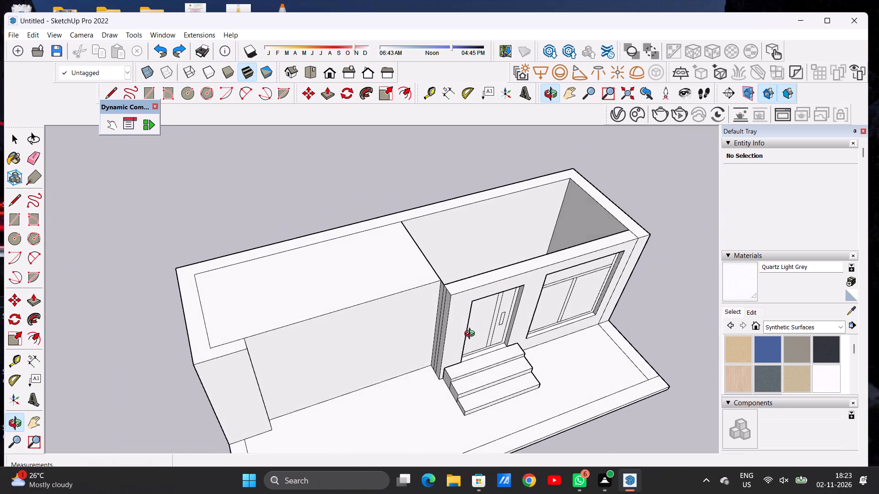
{"action": "left_click_drag", "start_coordinate": [472, 335], "coordinate": [472, 337]}
Push/Pull the end-face strip nearest the recessed wall about 4' 2 1/8" along the bay.
{"action": "scroll", "coordinate": [435, 301], "scroll_direction": "up", "scroll_amount": 19}
{"action": "key", "text": "p"}
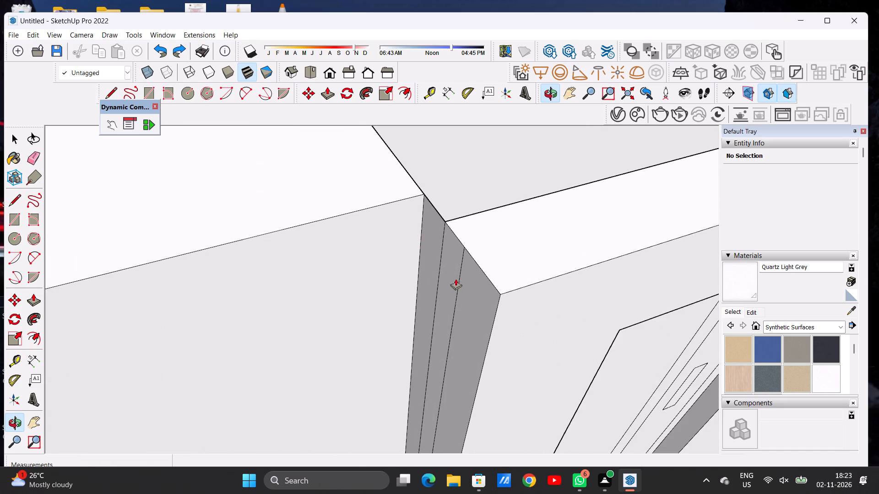
{"action": "scroll", "coordinate": [464, 260], "scroll_direction": "up", "scroll_amount": 5}
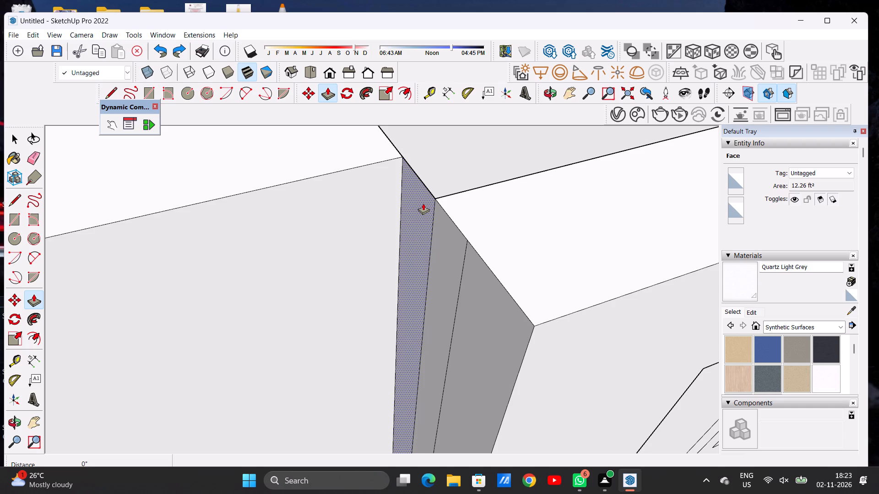
{"action": "left_click", "coordinate": [423, 203]}
{"action": "scroll", "coordinate": [399, 200], "scroll_direction": "down", "scroll_amount": 15}
{"action": "scroll", "coordinate": [351, 207], "scroll_direction": "down", "scroll_amount": 3}
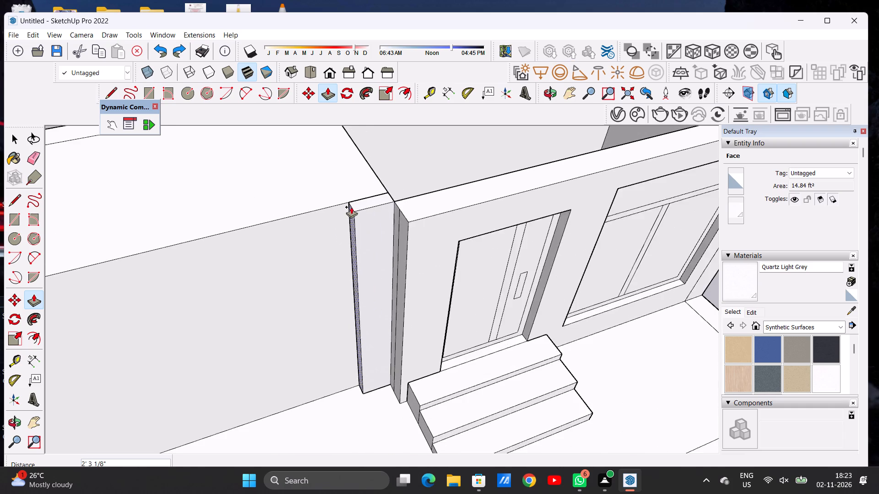
{"action": "scroll", "coordinate": [351, 207], "scroll_direction": "down", "scroll_amount": 8}
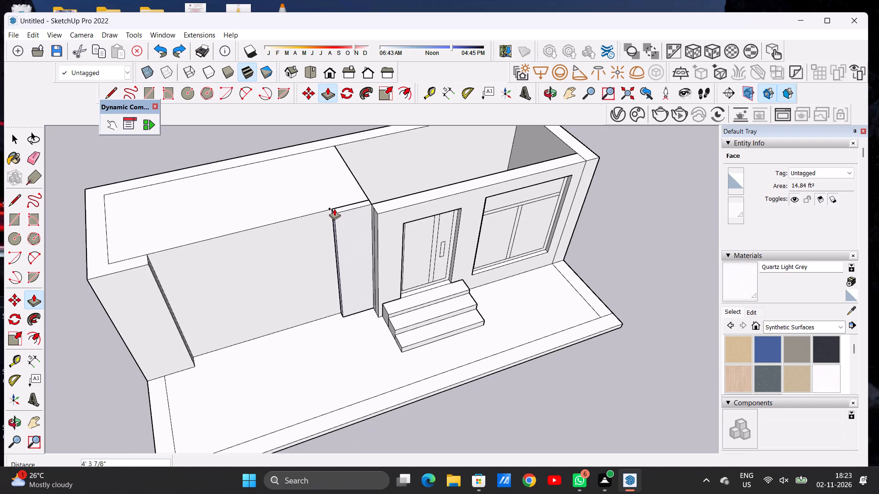
{"action": "left_click", "coordinate": [334, 209]}
Push/Pull the adjacent middle strip about 4' 2 1/8" so its end is flush with the first extruded strip.
{"action": "scroll", "coordinate": [346, 215], "scroll_direction": "up", "scroll_amount": 10}
{"action": "scroll", "coordinate": [383, 208], "scroll_direction": "down", "scroll_amount": 1}
{"action": "scroll", "coordinate": [383, 208], "scroll_direction": "up", "scroll_amount": 4}
{"action": "scroll", "coordinate": [392, 199], "scroll_direction": "down", "scroll_amount": 1}
{"action": "scroll", "coordinate": [392, 199], "scroll_direction": "up", "scroll_amount": 4}
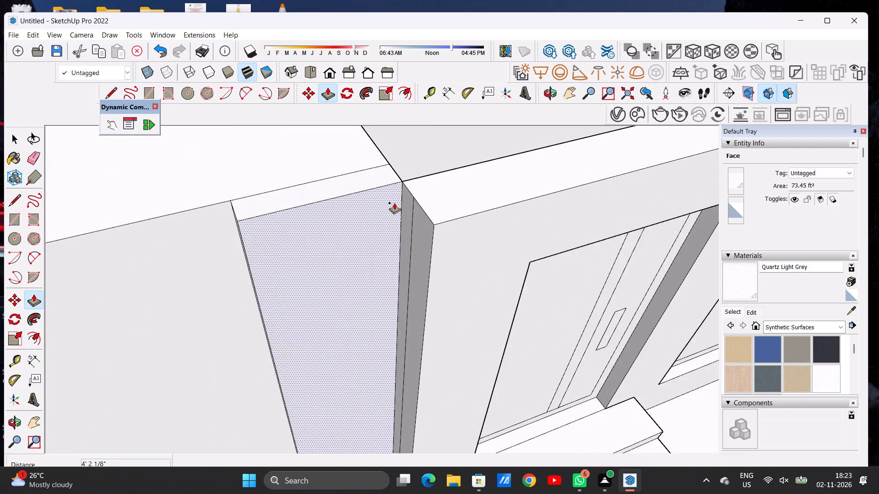
{"action": "left_click", "coordinate": [408, 201]}
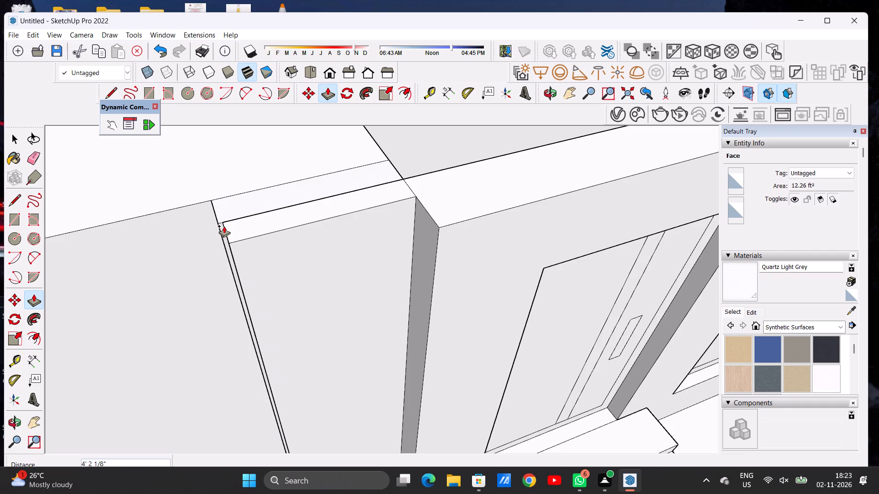
{"action": "left_click", "coordinate": [224, 226]}
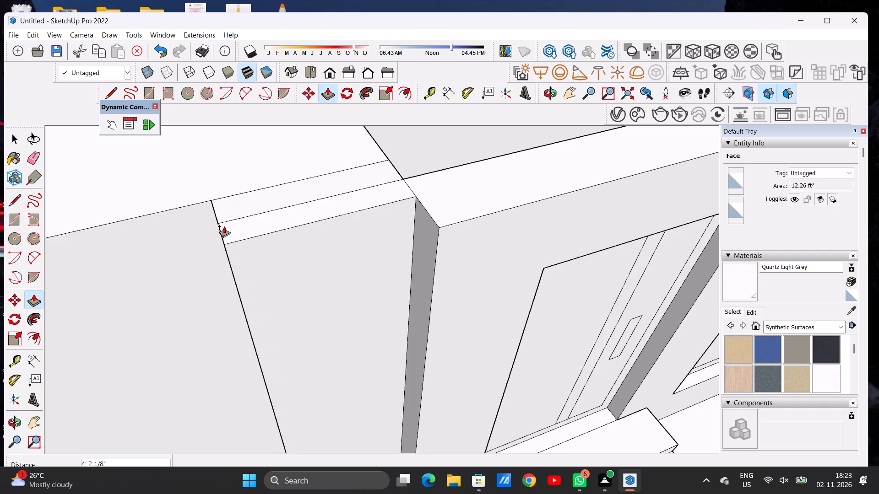
Erase the dividing line between the two extruded strips on the short wall section's top face.
{"action": "key", "text": "space"}
{"action": "key", "text": "e"}
{"action": "left_click", "coordinate": [290, 204]}
{"action": "left_click_drag", "start_coordinate": [290, 204], "coordinate": [290, 209]}
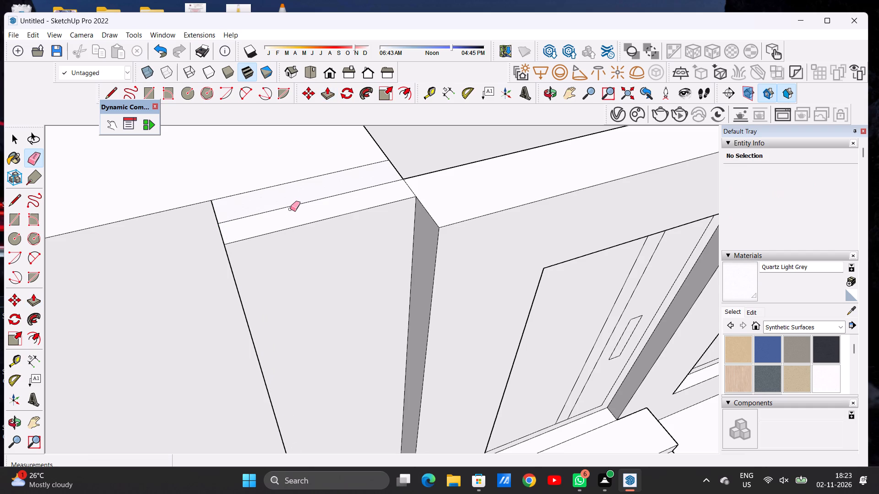
{"action": "left_click_drag", "start_coordinate": [292, 204], "coordinate": [292, 208]}
{"action": "key", "text": "space"}
Examine the rebuilt short wall section from above and the front facade with its recessed bay.
{"action": "left_click", "coordinate": [547, 93]}
{"action": "left_click_drag", "start_coordinate": [538, 180], "coordinate": [309, 226]}
{"action": "left_click_drag", "start_coordinate": [450, 233], "coordinate": [214, 209]}
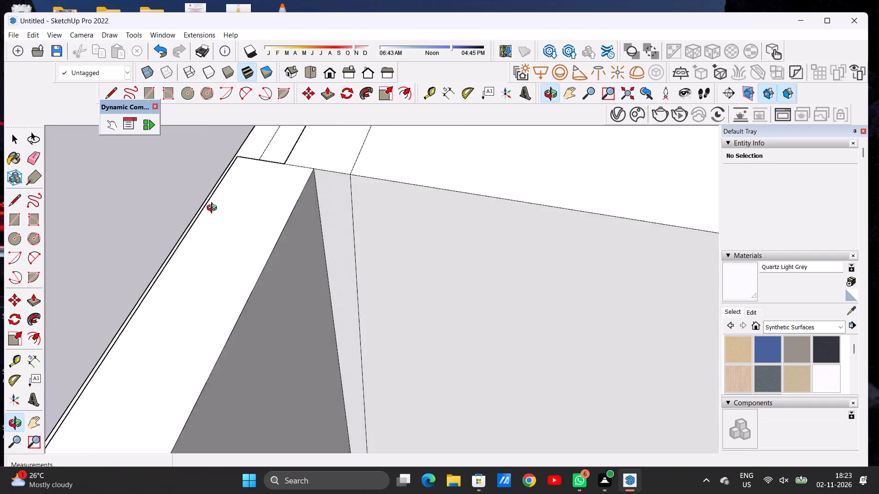
{"action": "left_click_drag", "start_coordinate": [214, 209], "coordinate": [419, 218]}
{"action": "scroll", "coordinate": [375, 263], "scroll_direction": "down", "scroll_amount": 1}
{"action": "scroll", "coordinate": [375, 263], "scroll_direction": "up", "scroll_amount": 1}
{"action": "scroll", "coordinate": [375, 263], "scroll_direction": "down", "scroll_amount": 13}
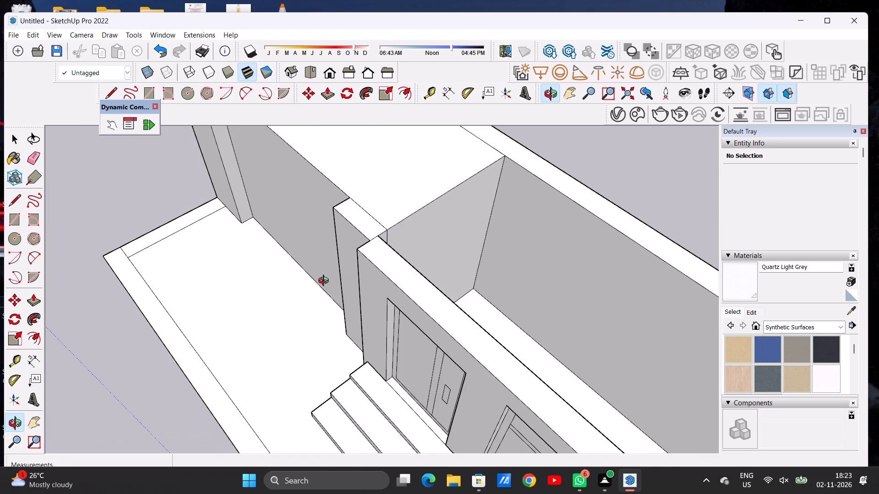
{"action": "left_click_drag", "start_coordinate": [326, 282], "coordinate": [506, 160]}
{"action": "scroll", "coordinate": [452, 238], "scroll_direction": "down", "scroll_amount": 8}
{"action": "left_click_drag", "start_coordinate": [428, 275], "coordinate": [427, 211]}
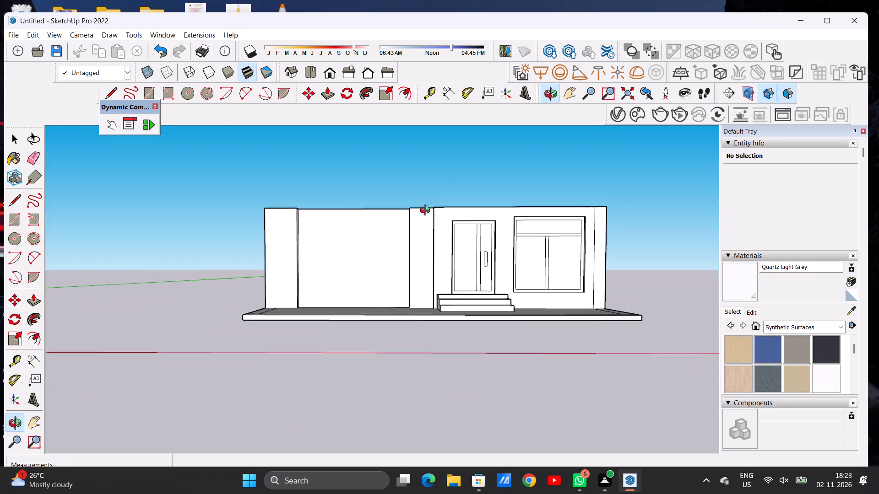
{"action": "left_click_drag", "start_coordinate": [427, 211], "coordinate": [427, 218]}
{"action": "scroll", "coordinate": [424, 217], "scroll_direction": "up", "scroll_amount": 7}
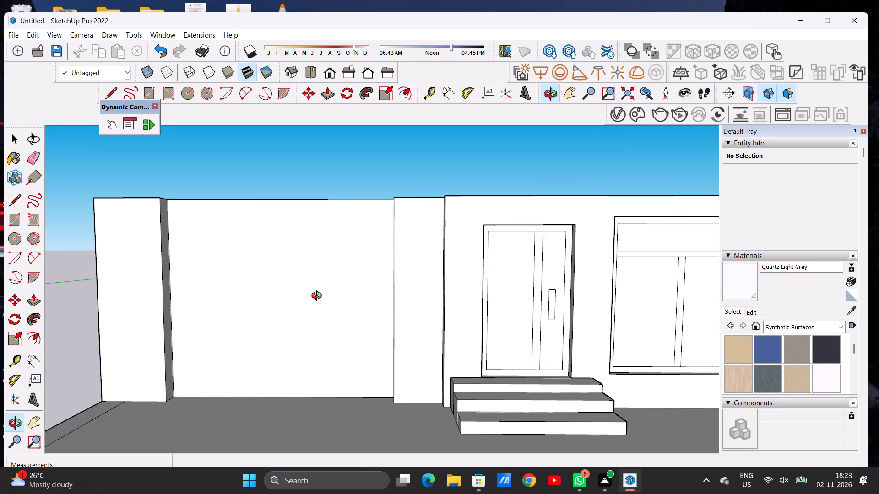
Examine the front facade and the recessed bay from several angles, including from above and from the side.
{"action": "scroll", "coordinate": [302, 306], "scroll_direction": "down", "scroll_amount": 2}
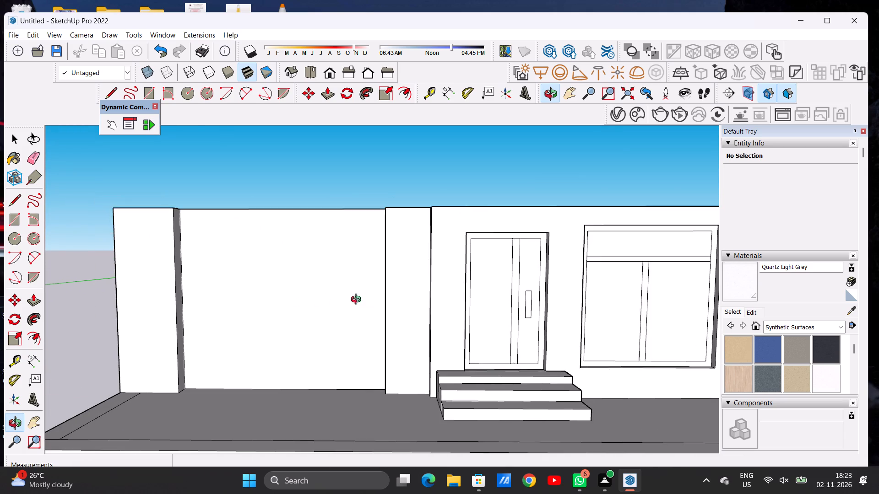
{"action": "scroll", "coordinate": [358, 301], "scroll_direction": "down", "scroll_amount": 4}
{"action": "left_click_drag", "start_coordinate": [403, 317], "coordinate": [404, 396]}
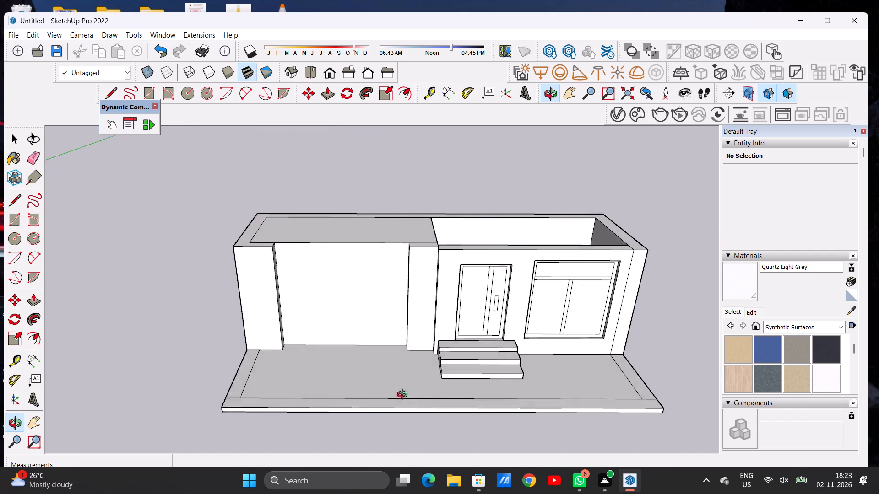
{"action": "left_click_drag", "start_coordinate": [404, 396], "coordinate": [412, 405]}
{"action": "scroll", "coordinate": [413, 348], "scroll_direction": "up", "scroll_amount": 7}
{"action": "left_click_drag", "start_coordinate": [389, 351], "coordinate": [391, 349]}
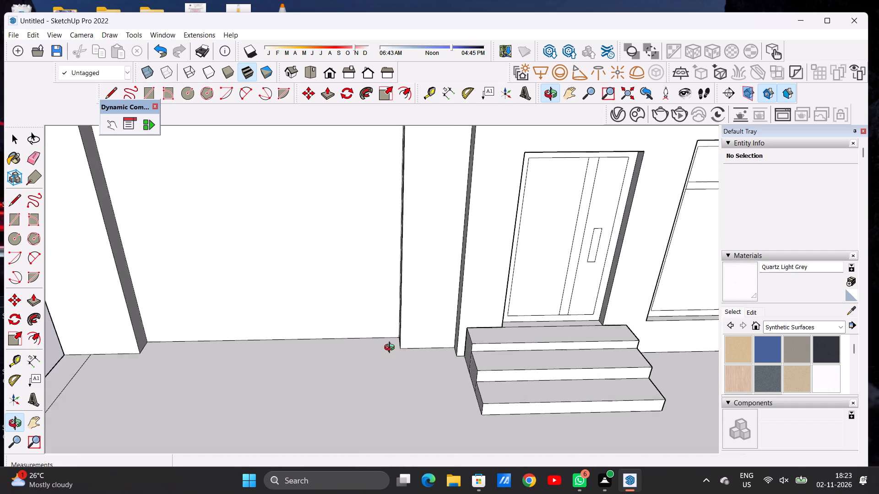
{"action": "left_click_drag", "start_coordinate": [391, 349], "coordinate": [402, 345]}
{"action": "scroll", "coordinate": [414, 341], "scroll_direction": "down", "scroll_amount": 12}
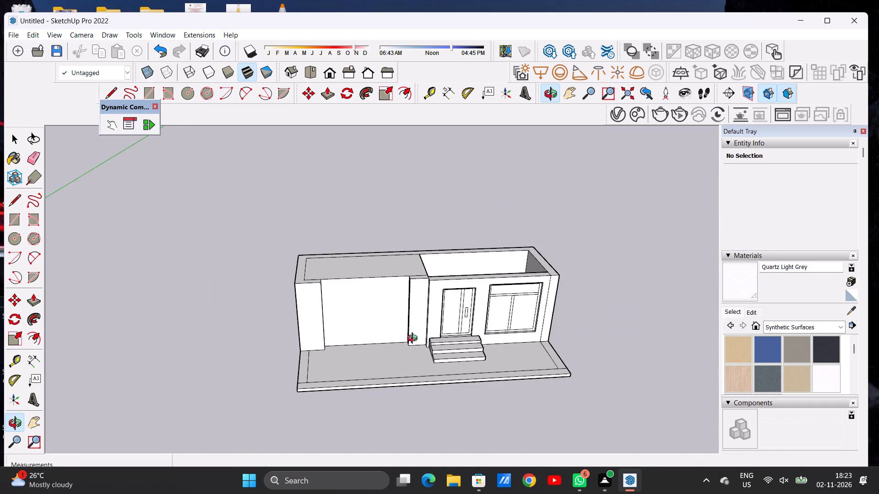
{"action": "left_click_drag", "start_coordinate": [422, 330], "coordinate": [548, 308]}
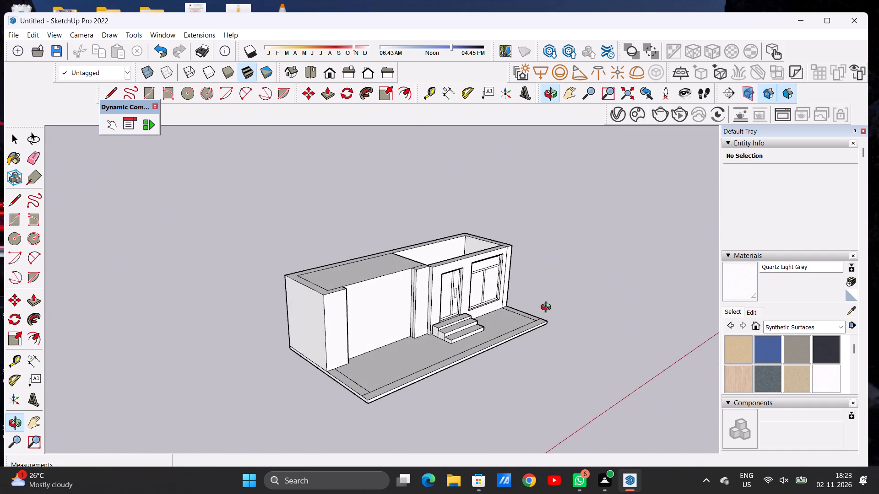
{"action": "left_click_drag", "start_coordinate": [548, 308], "coordinate": [406, 275]}
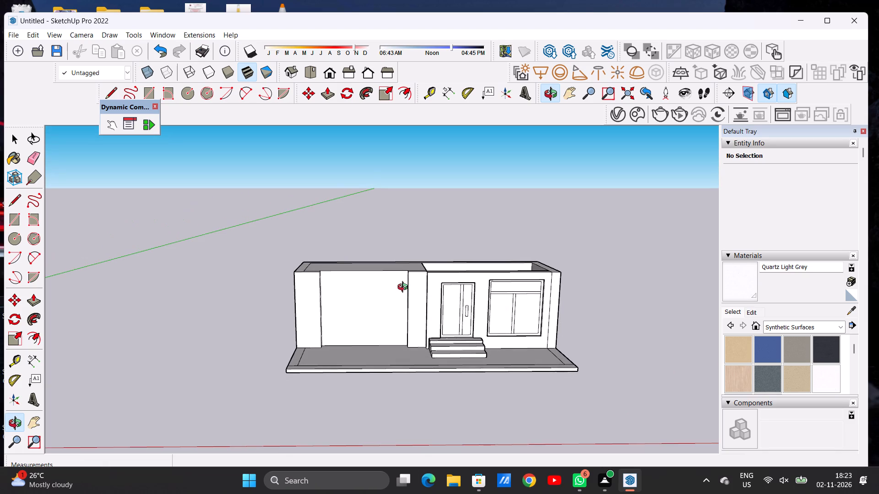
Draw a line about 19' 9" long on the slab across the recessed bay's opening, joining the front base corners of its side walls.
{"action": "scroll", "coordinate": [423, 332], "scroll_direction": "up", "scroll_amount": 6}
{"action": "left_click_drag", "start_coordinate": [341, 318], "coordinate": [336, 418]}
{"action": "scroll", "coordinate": [285, 324], "scroll_direction": "up", "scroll_amount": 7}
{"action": "left_click_drag", "start_coordinate": [282, 338], "coordinate": [294, 356]}
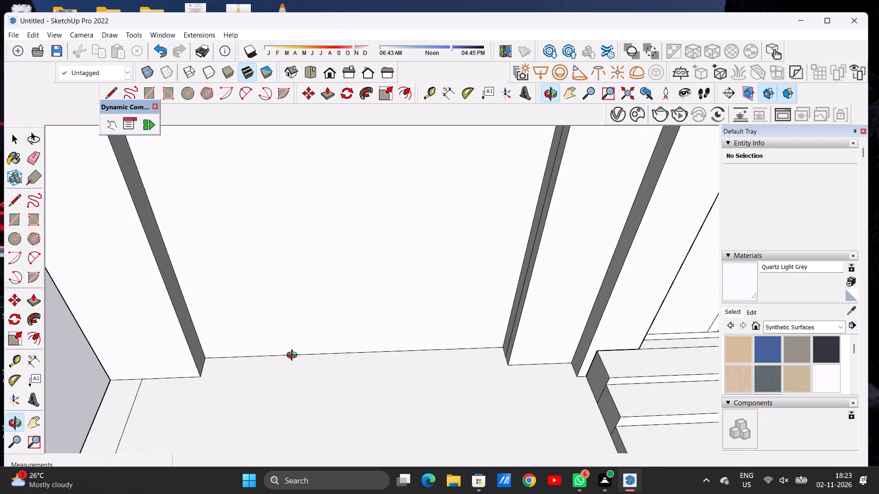
{"action": "key", "text": "l"}
{"action": "scroll", "coordinate": [282, 361], "scroll_direction": "up", "scroll_amount": 3}
{"action": "scroll", "coordinate": [282, 364], "scroll_direction": "down", "scroll_amount": 1}
{"action": "scroll", "coordinate": [282, 365], "scroll_direction": "up", "scroll_amount": 1}
{"action": "left_click", "coordinate": [167, 379]}
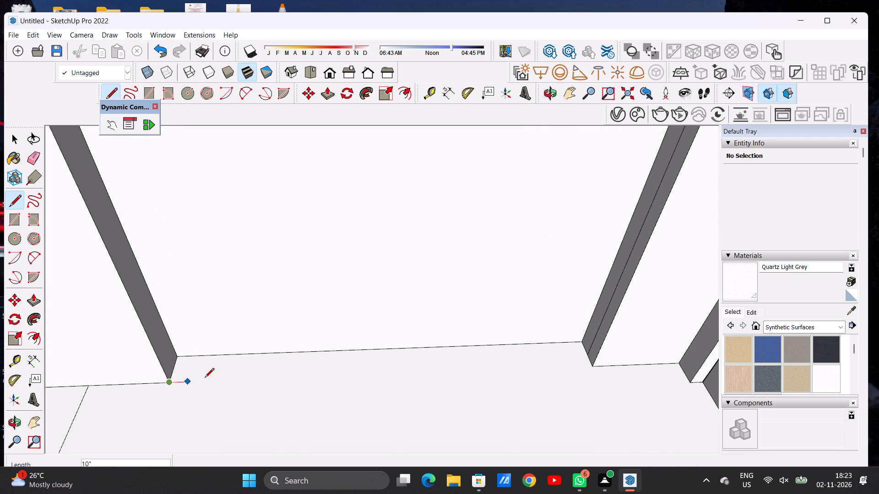
{"action": "scroll", "coordinate": [336, 373], "scroll_direction": "down", "scroll_amount": 4}
{"action": "scroll", "coordinate": [510, 366], "scroll_direction": "up", "scroll_amount": 2}
{"action": "scroll", "coordinate": [510, 366], "scroll_direction": "down", "scroll_amount": 1}
{"action": "scroll", "coordinate": [510, 366], "scroll_direction": "up", "scroll_amount": 4}
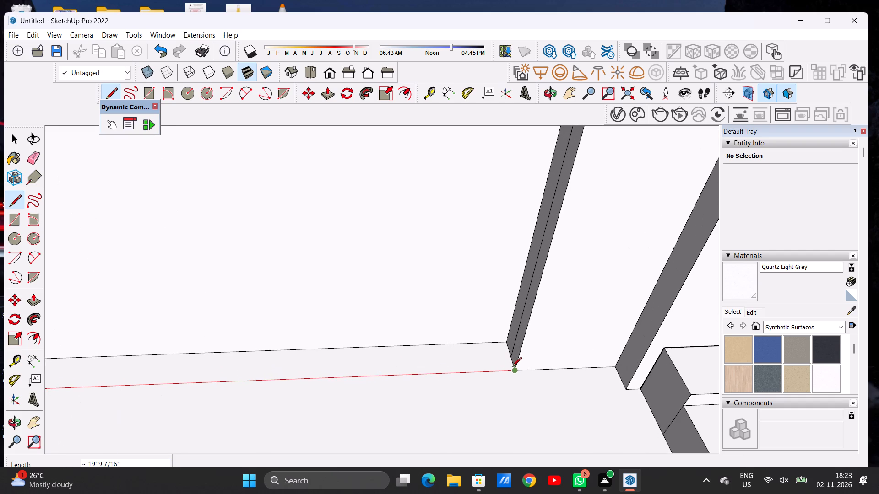
{"action": "left_click", "coordinate": [512, 367]}
{"action": "key", "text": "space"}
Push/Pull the narrow floor strip inside the recessed bay up about 2' 4" to form a low sill wall.
{"action": "scroll", "coordinate": [376, 398], "scroll_direction": "down", "scroll_amount": 7}
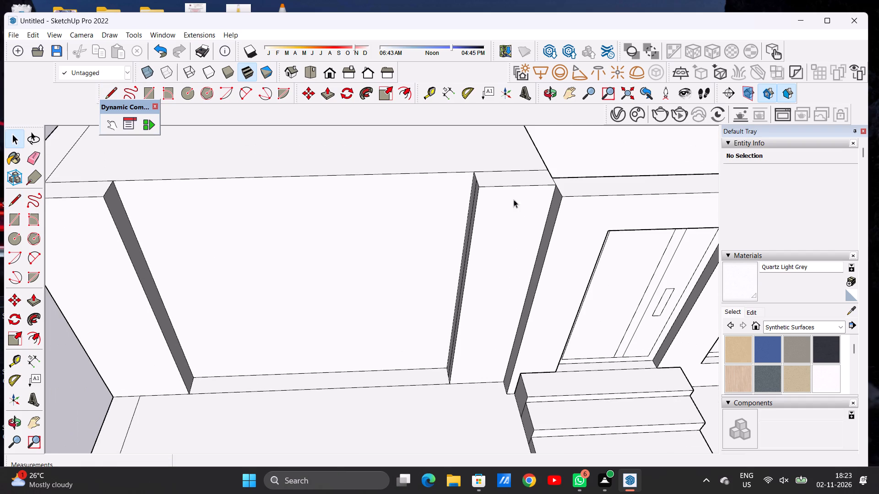
{"action": "left_click", "coordinate": [544, 90]}
{"action": "left_click_drag", "start_coordinate": [468, 351], "coordinate": [453, 274]}
{"action": "scroll", "coordinate": [453, 270], "scroll_direction": "down", "scroll_amount": 6}
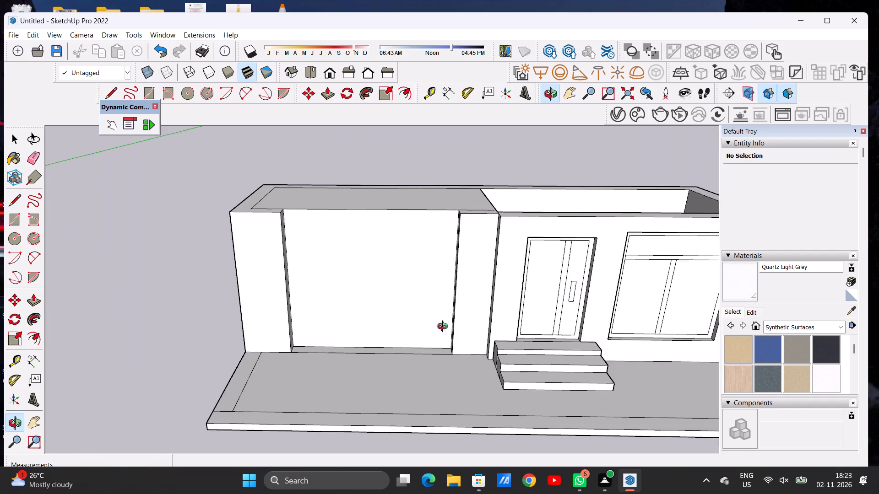
{"action": "scroll", "coordinate": [430, 367], "scroll_direction": "up", "scroll_amount": 2}
{"action": "scroll", "coordinate": [430, 367], "scroll_direction": "down", "scroll_amount": 1}
{"action": "scroll", "coordinate": [430, 367], "scroll_direction": "up", "scroll_amount": 8}
{"action": "key", "text": "p"}
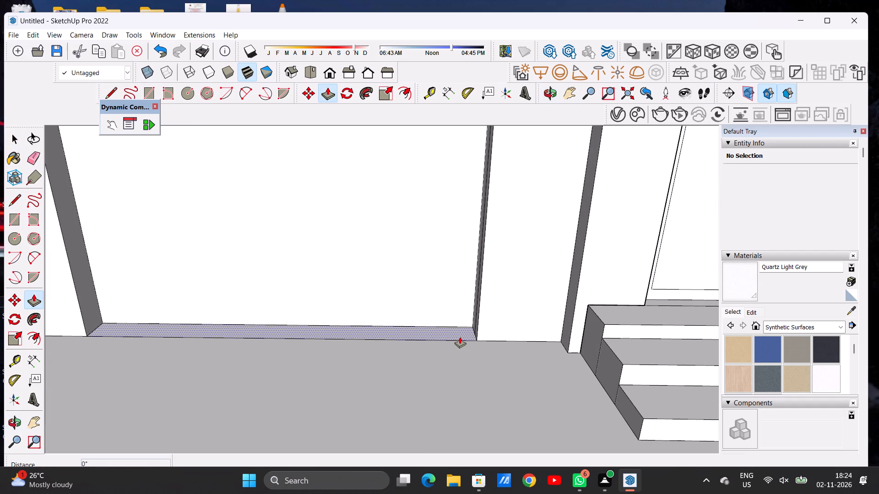
{"action": "left_click", "coordinate": [460, 331]}
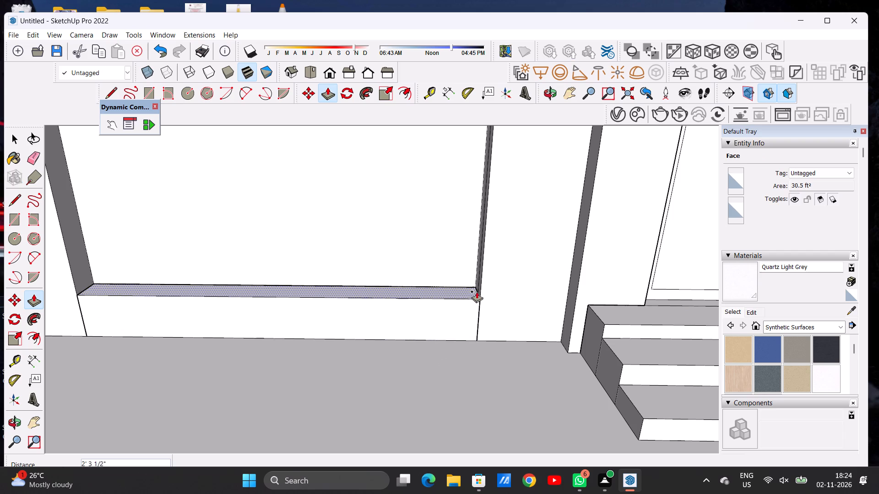
{"action": "left_click", "coordinate": [477, 289]}
{"action": "key", "text": "space"}
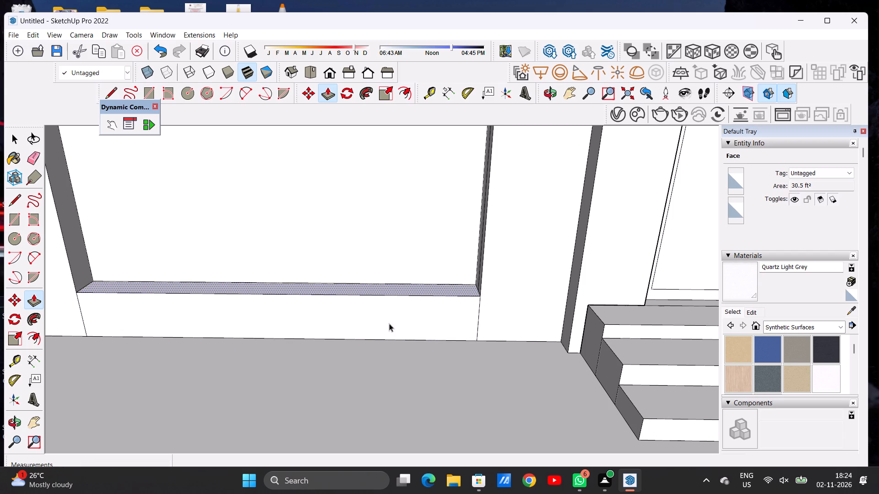
Draw a window rectangle about 18' 6" by 13' 6 5/8" on the recessed wall above the low sill wall.
{"action": "scroll", "coordinate": [375, 334], "scroll_direction": "down", "scroll_amount": 11}
{"action": "left_click", "coordinate": [551, 93]}
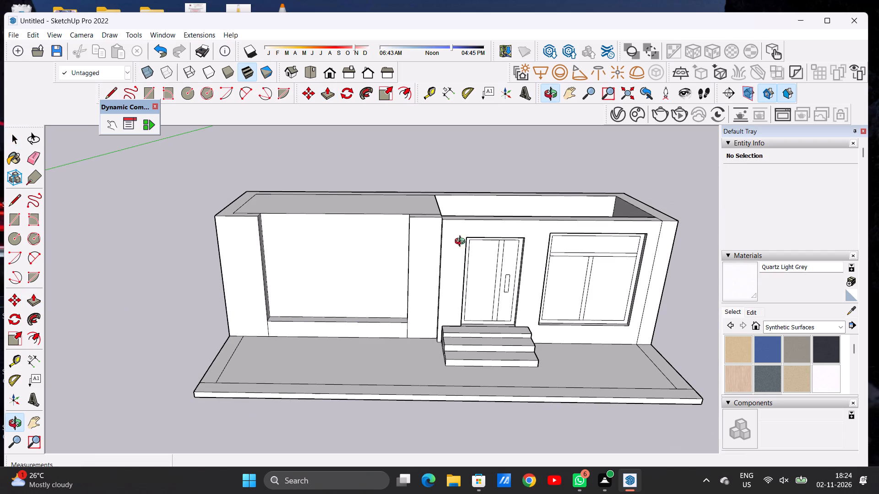
{"action": "left_click_drag", "start_coordinate": [433, 275], "coordinate": [448, 206]}
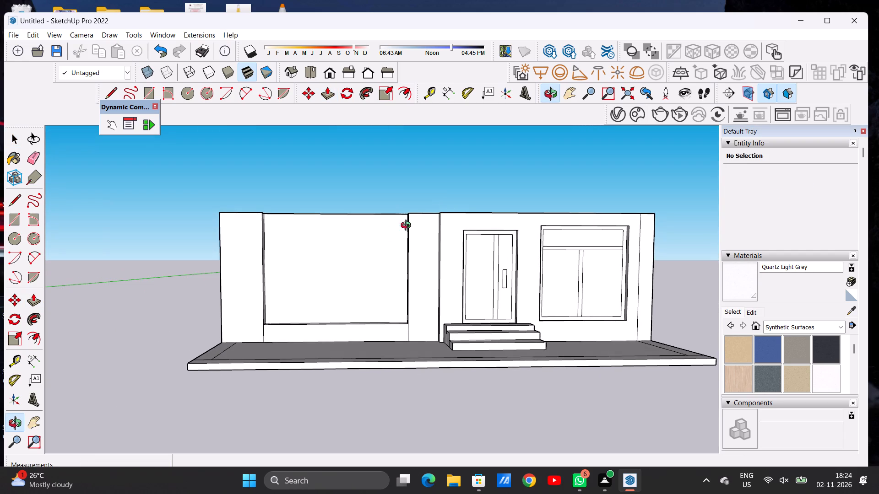
{"action": "scroll", "coordinate": [376, 242], "scroll_direction": "up", "scroll_amount": 5}
{"action": "key", "text": "space"}
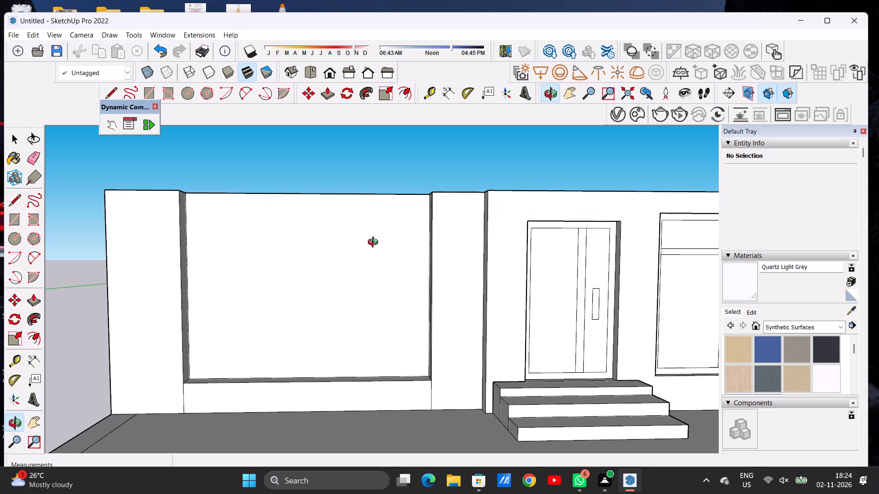
{"action": "key", "text": "r"}
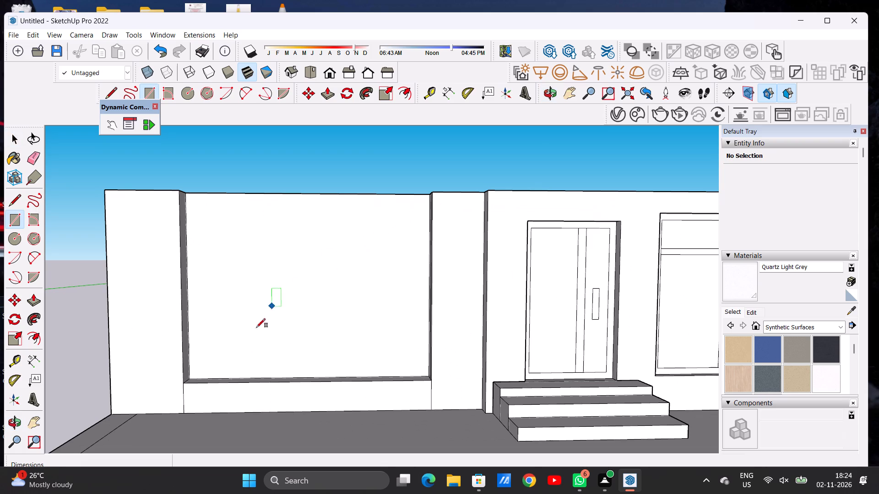
{"action": "left_click", "coordinate": [197, 376]}
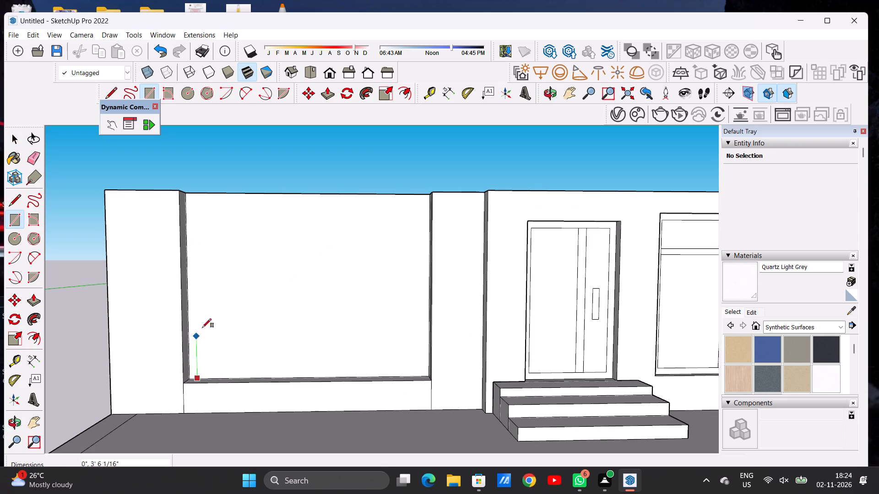
{"action": "left_click", "coordinate": [422, 214]}
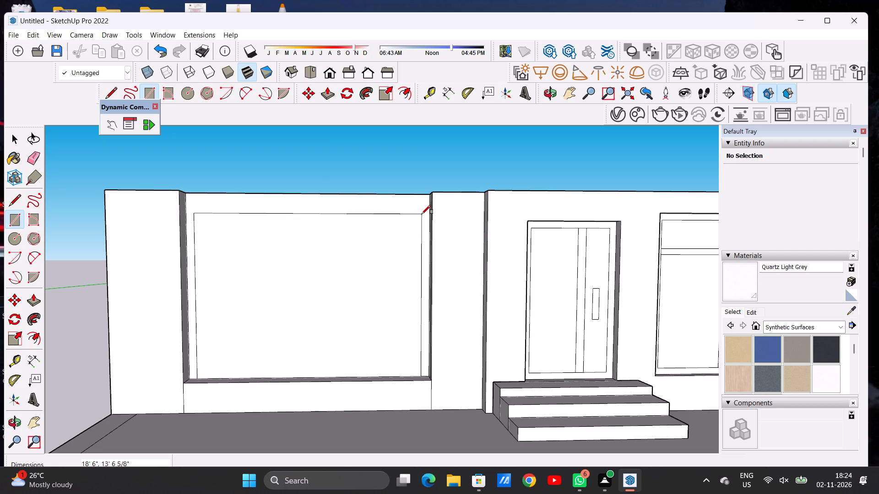
{"action": "key", "text": "space"}
Offset the new window rectangle inward about 6 5/8" to form its frame.
{"action": "scroll", "coordinate": [104, 294], "scroll_direction": "down", "scroll_amount": 7}
{"action": "scroll", "coordinate": [249, 254], "scroll_direction": "up", "scroll_amount": 1}
{"action": "scroll", "coordinate": [329, 267], "scroll_direction": "down", "scroll_amount": 6}
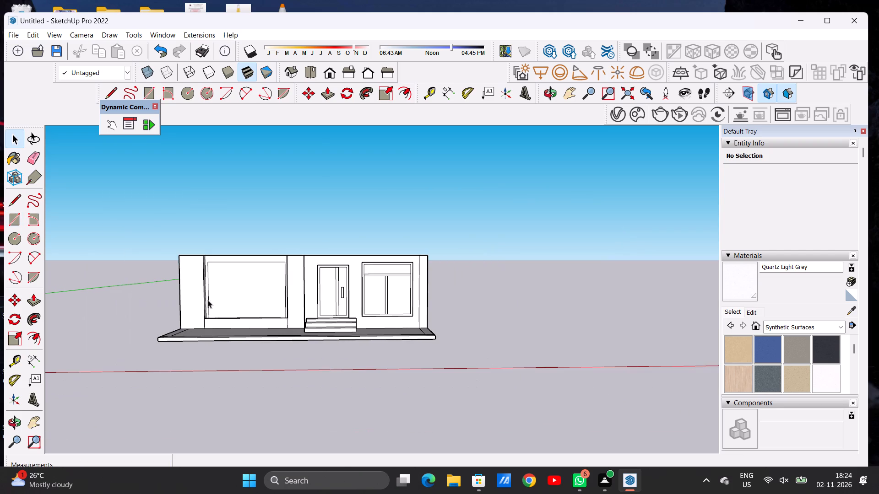
{"action": "scroll", "coordinate": [263, 262], "scroll_direction": "up", "scroll_amount": 8}
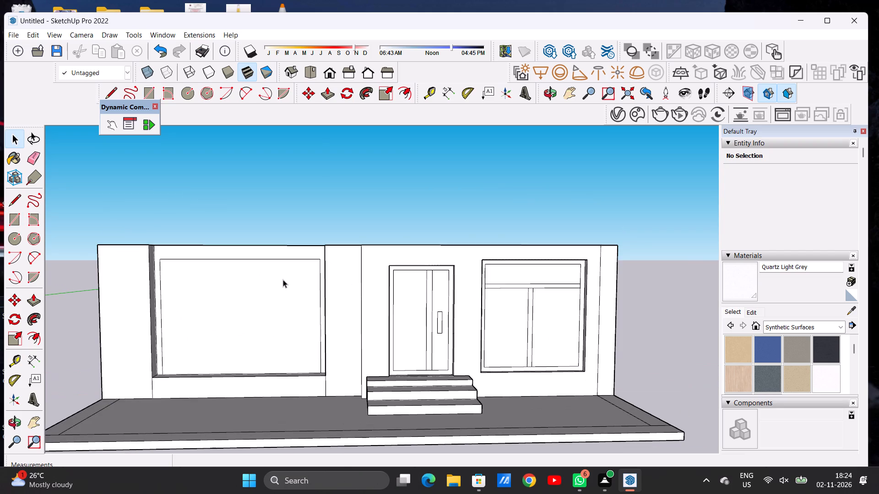
{"action": "type", "text": "OF"}
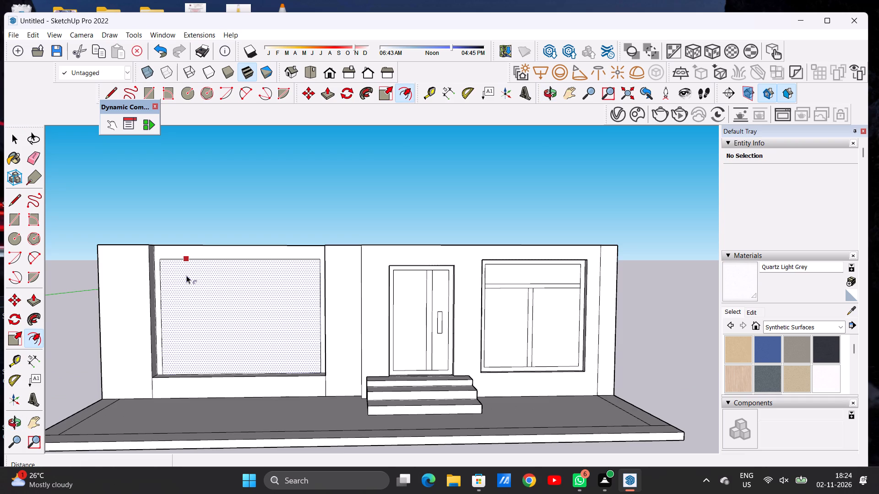
{"action": "left_click", "coordinate": [186, 275]}
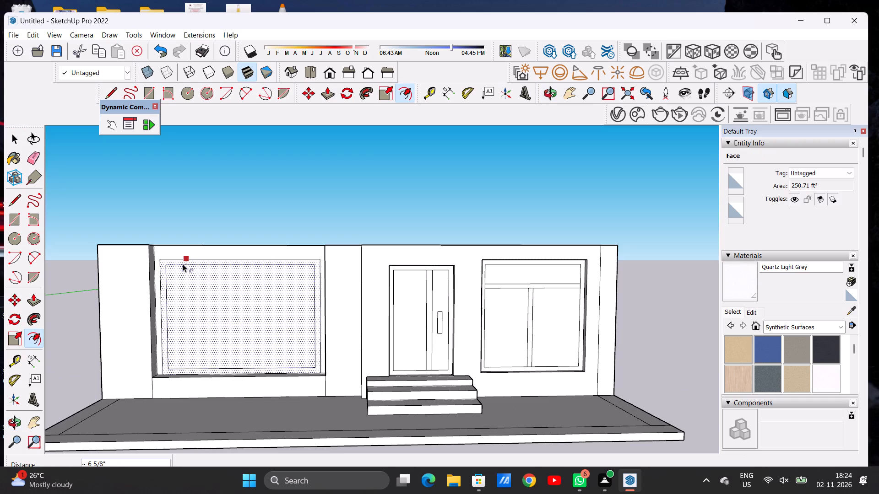
{"action": "left_click", "coordinate": [183, 264]}
{"action": "key", "text": "space"}
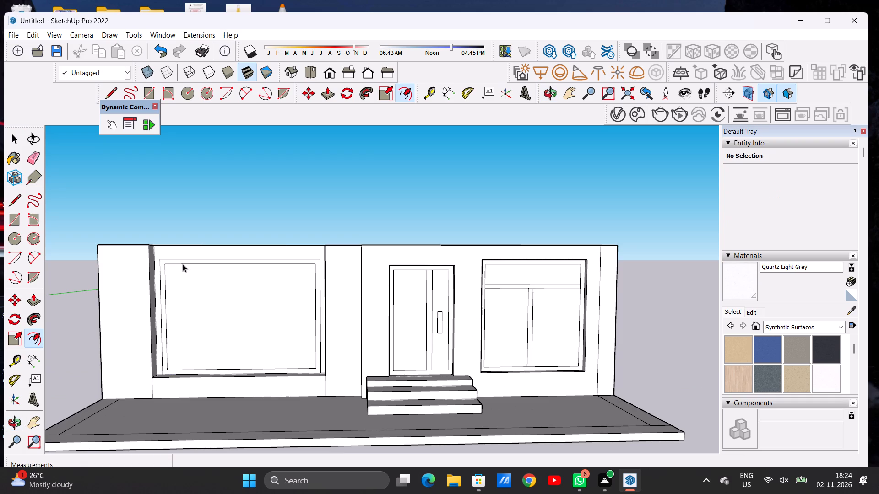
Draw a horizontal line across the upper part of the bay window, from one inner frame edge to the other.
{"action": "type", "text": "L"}
{"action": "scroll", "coordinate": [209, 297], "scroll_direction": "up", "scroll_amount": 2}
{"action": "scroll", "coordinate": [209, 297], "scroll_direction": "down", "scroll_amount": 1}
{"action": "scroll", "coordinate": [209, 297], "scroll_direction": "up", "scroll_amount": 1}
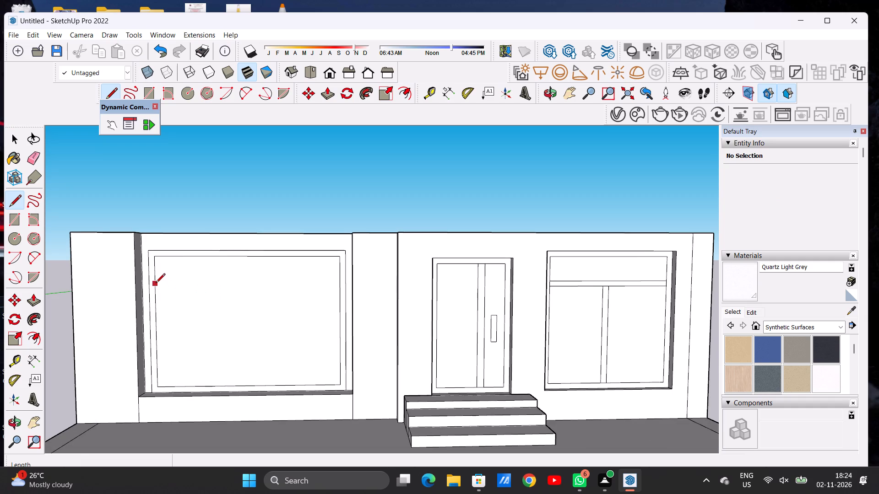
{"action": "left_click", "coordinate": [156, 284]}
{"action": "scroll", "coordinate": [280, 284], "scroll_direction": "up", "scroll_amount": 5}
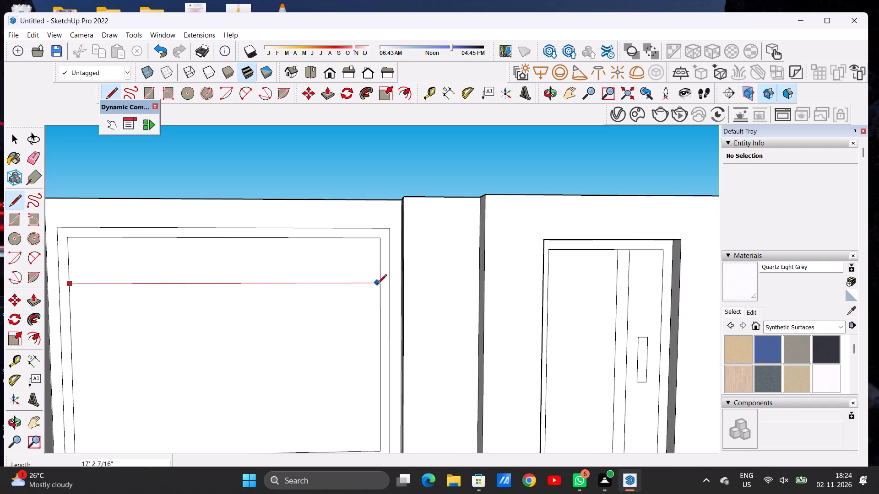
{"action": "left_click", "coordinate": [378, 282]}
{"action": "scroll", "coordinate": [312, 271], "scroll_direction": "down", "scroll_amount": 6}
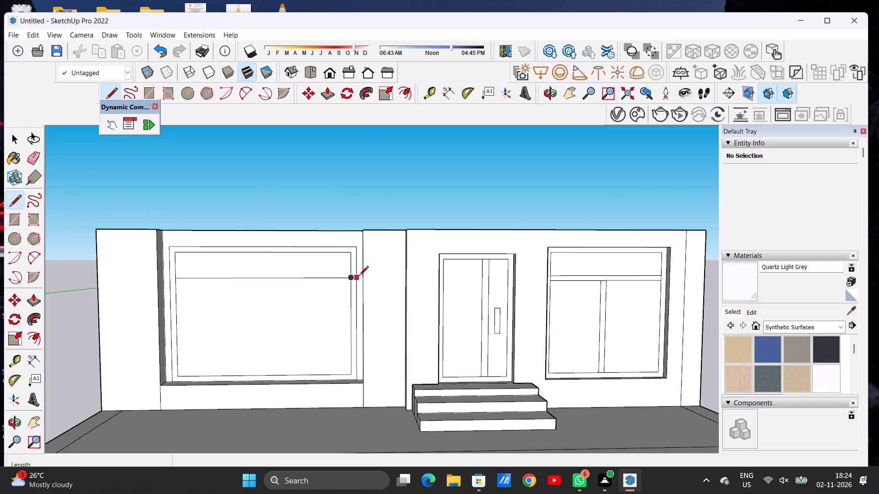
Draw a parallel line about 17' 5" long just above the bay window's horizontal dividing line to form a transom bar.
{"action": "scroll", "coordinate": [354, 280], "scroll_direction": "up", "scroll_amount": 4}
{"action": "scroll", "coordinate": [88, 272], "scroll_direction": "up", "scroll_amount": 3}
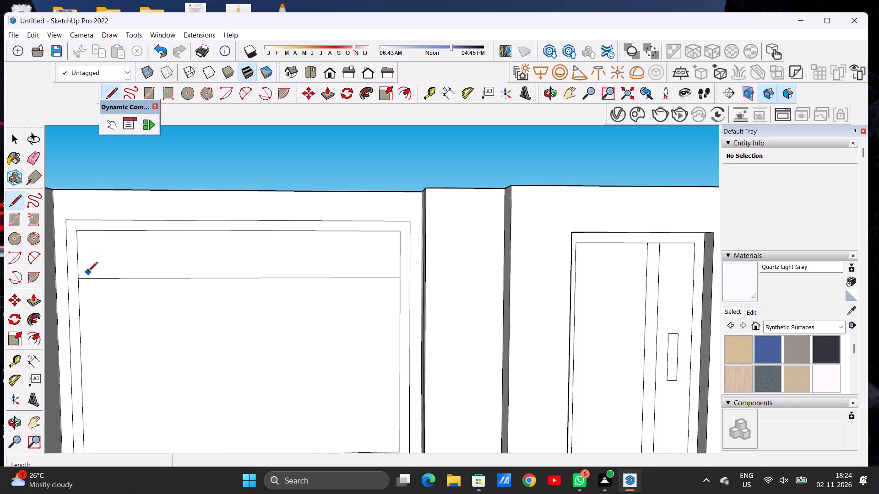
{"action": "scroll", "coordinate": [88, 272], "scroll_direction": "up", "scroll_amount": 2}
{"action": "left_click", "coordinate": [75, 269]}
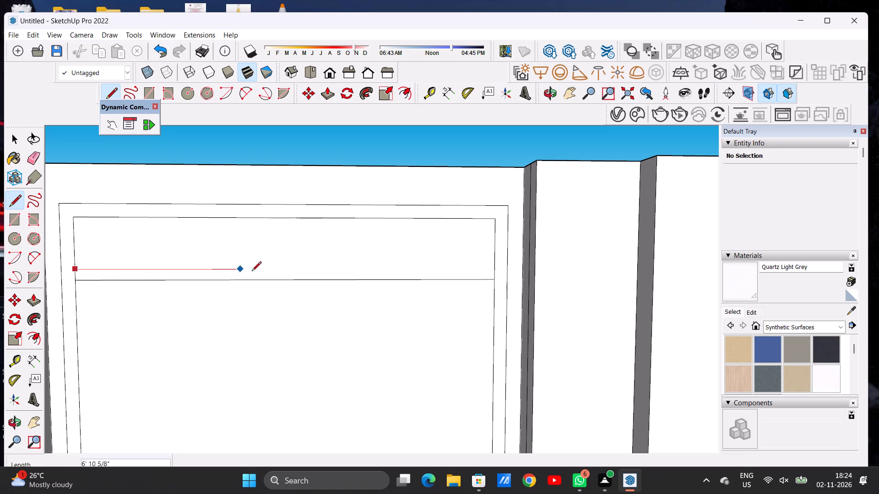
{"action": "scroll", "coordinate": [245, 272], "scroll_direction": "down", "scroll_amount": 4}
{"action": "scroll", "coordinate": [423, 270], "scroll_direction": "up", "scroll_amount": 8}
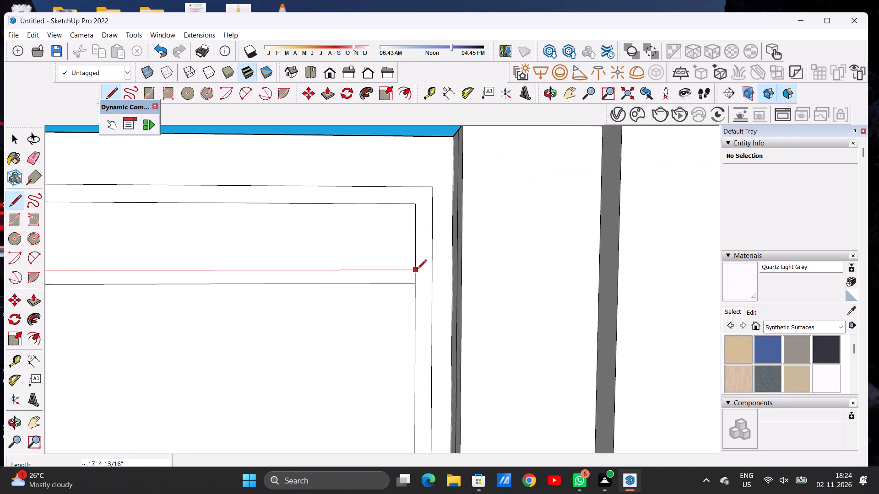
{"action": "left_click", "coordinate": [417, 270]}
Draw a vertical line about 9' 10" long from the transom bar's lower edge to the inner frame's bottom edge, near the bay window's outer end.
{"action": "scroll", "coordinate": [363, 261], "scroll_direction": "down", "scroll_amount": 13}
{"action": "scroll", "coordinate": [307, 300], "scroll_direction": "up", "scroll_amount": 4}
{"action": "scroll", "coordinate": [307, 300], "scroll_direction": "down", "scroll_amount": 1}
{"action": "scroll", "coordinate": [307, 300], "scroll_direction": "up", "scroll_amount": 1}
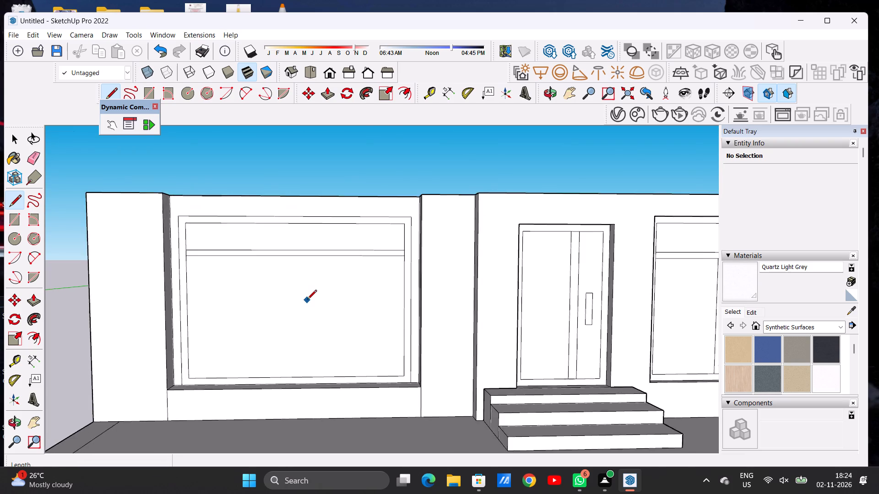
{"action": "scroll", "coordinate": [307, 300], "scroll_direction": "up", "scroll_amount": 2}
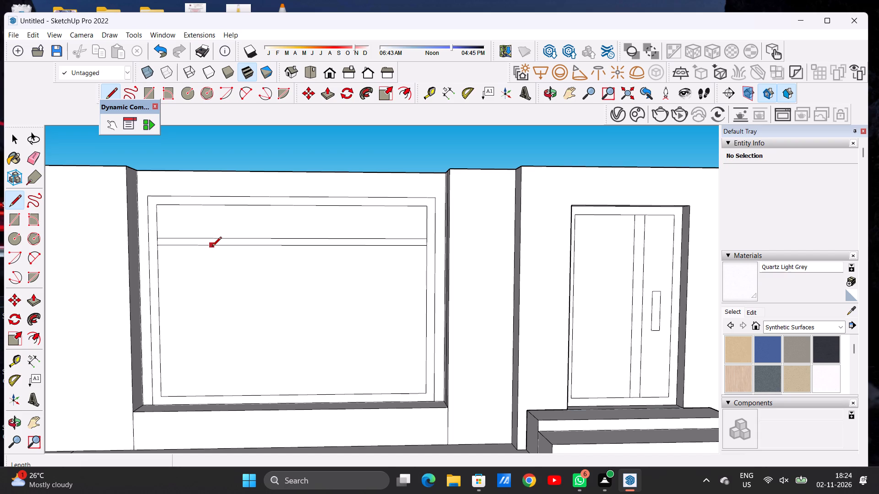
{"action": "left_click", "coordinate": [212, 247]}
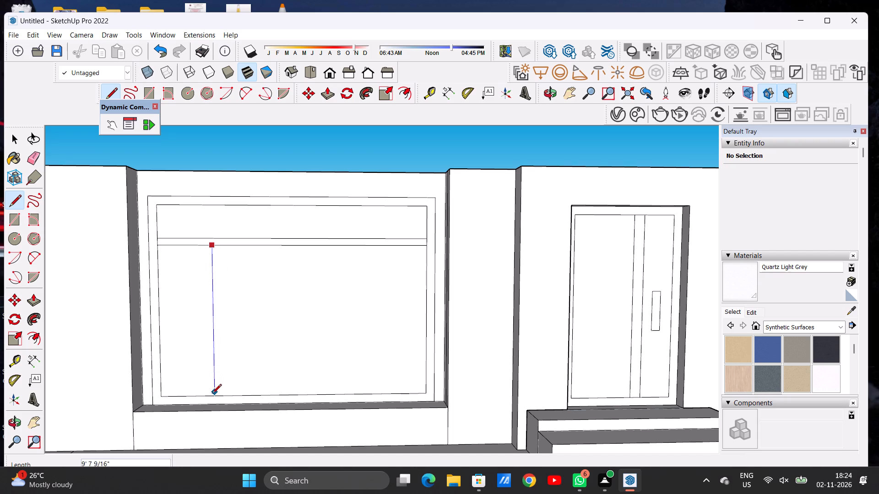
{"action": "left_click", "coordinate": [213, 396]}
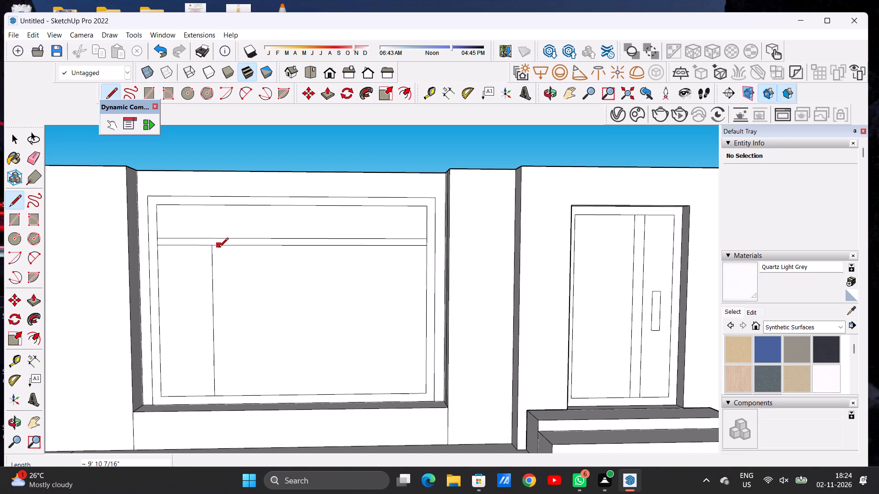
Draw a second vertical line about 9' 10" long beside the first, closing a narrow mullion between transom bar and inner frame.
{"action": "left_click", "coordinate": [219, 248]}
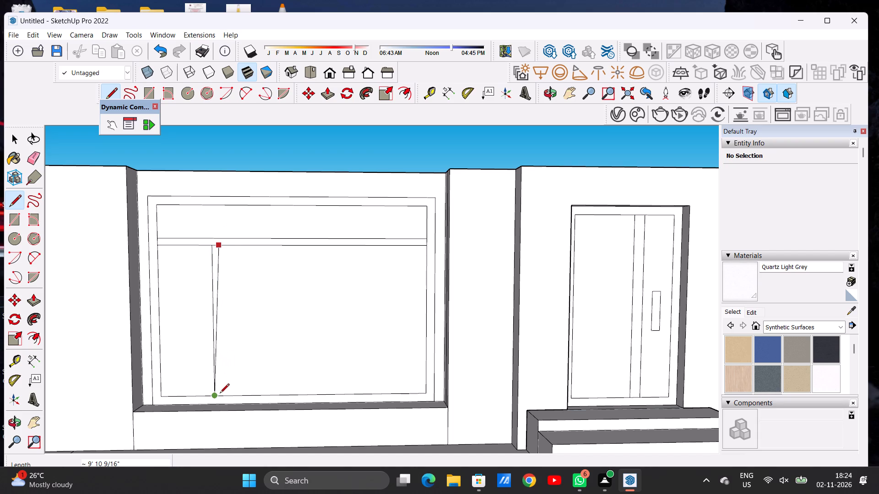
{"action": "left_click", "coordinate": [222, 394]}
{"action": "key", "text": "space"}
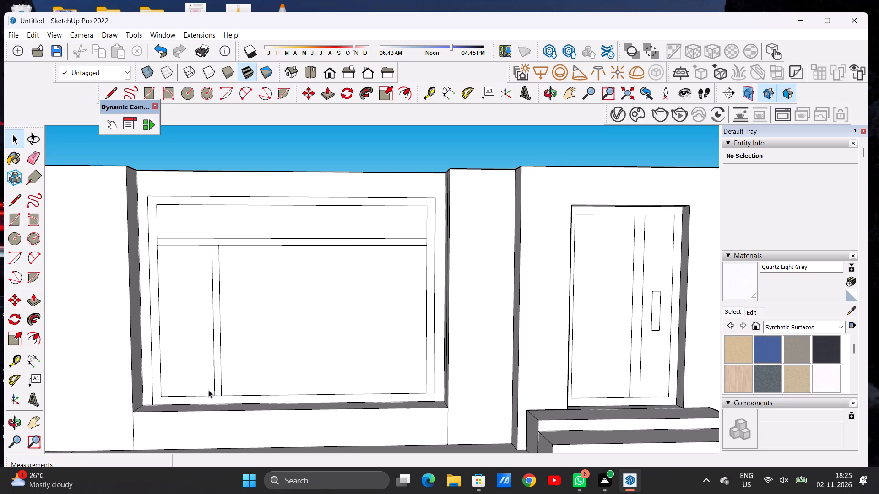
Copy the mullion strip about 9' 2 7/8" along the bottom of the inner frame toward the window's door-side end.
{"action": "double_click", "coordinate": [217, 386]}
{"action": "key", "text": "m"}
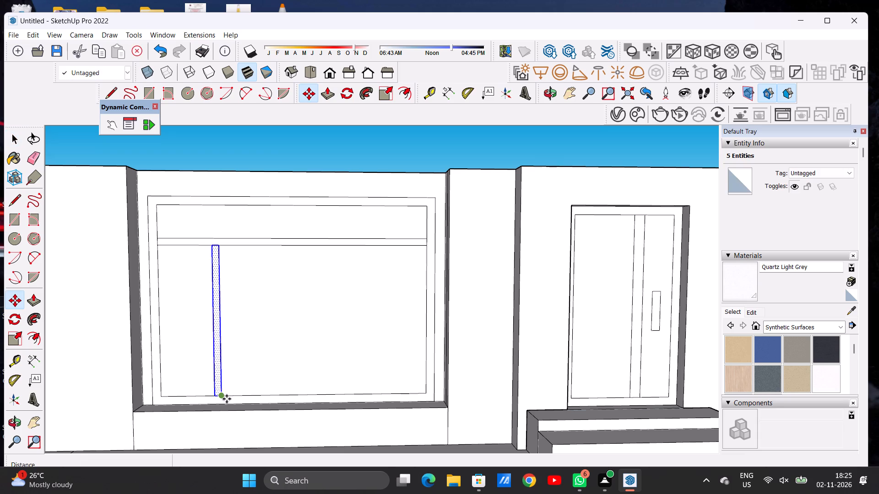
{"action": "left_click", "coordinate": [225, 397]}
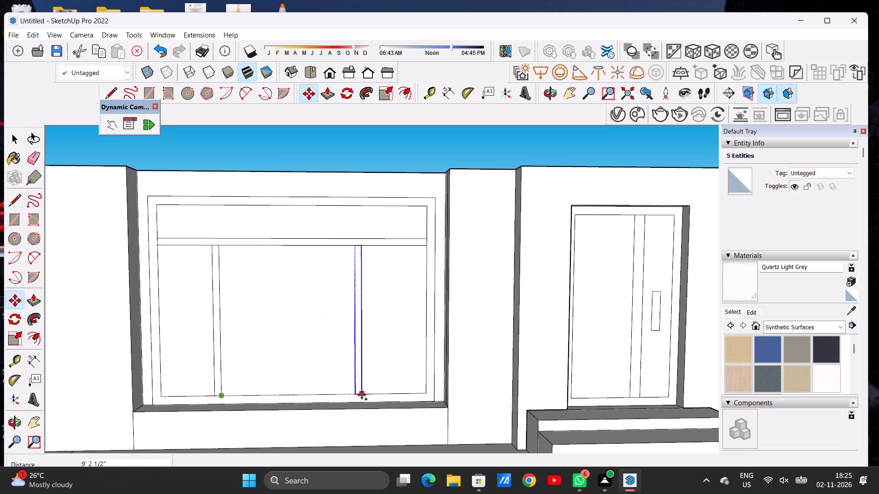
{"action": "left_click", "coordinate": [362, 395]}
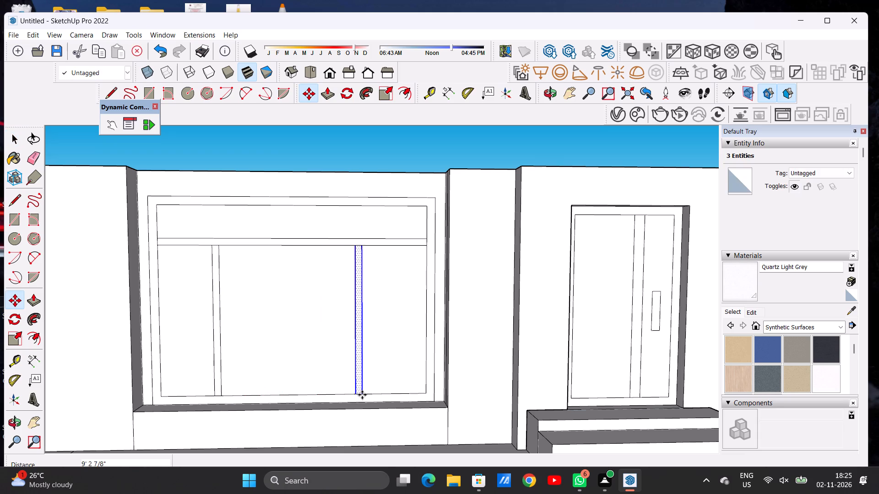
{"action": "key", "text": "space"}
Move the original outer-end mullion about 6 3/16" along the frame toward the middle of the bay window.
{"action": "scroll", "coordinate": [218, 385], "scroll_direction": "up", "scroll_amount": 5}
{"action": "double_click", "coordinate": [217, 387]}
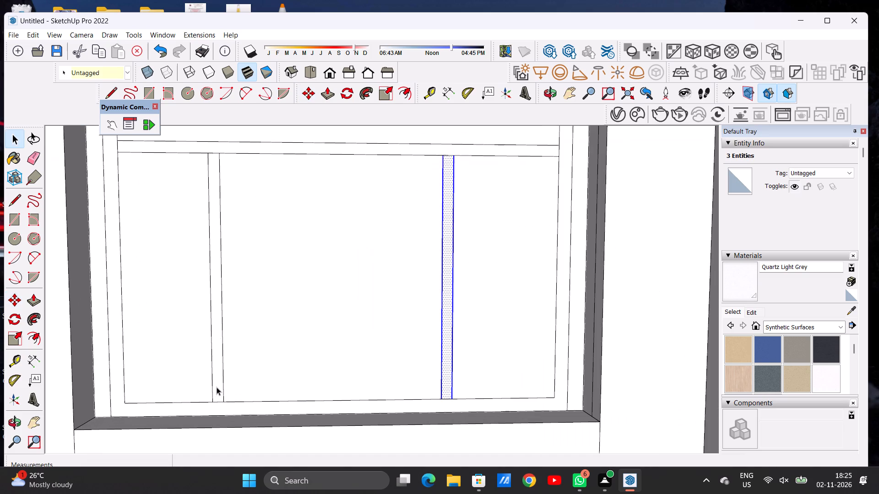
{"action": "key", "text": "m"}
{"action": "left_click", "coordinate": [225, 400]}
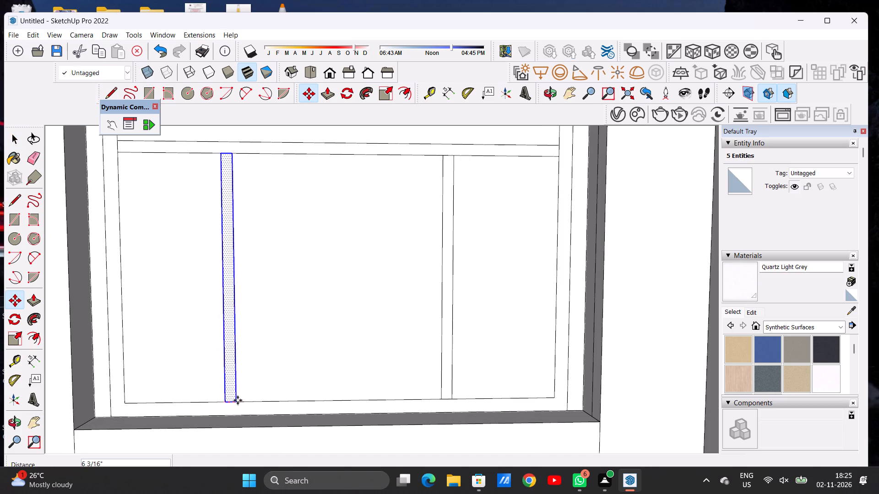
{"action": "left_click", "coordinate": [238, 400]}
{"action": "key", "text": "space"}
{"action": "scroll", "coordinate": [241, 344], "scroll_direction": "down", "scroll_amount": 5}
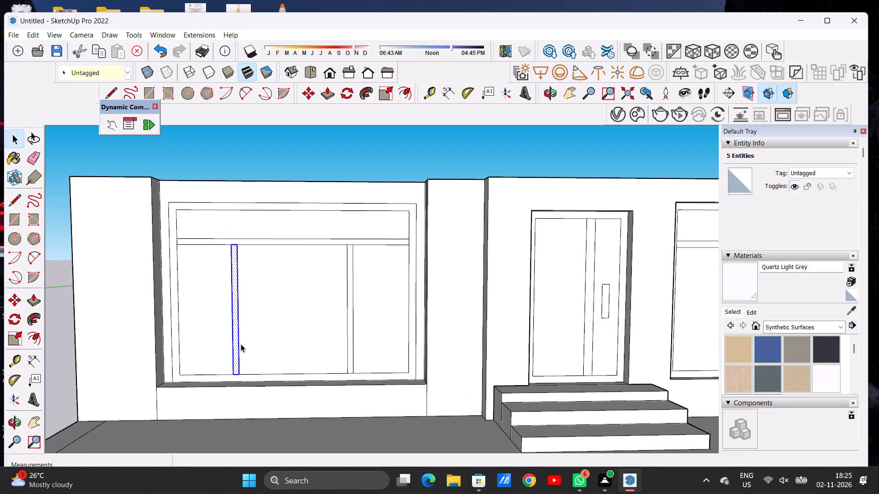
{"action": "scroll", "coordinate": [241, 344], "scroll_direction": "down", "scroll_amount": 6}
{"action": "scroll", "coordinate": [236, 333], "scroll_direction": "up", "scroll_amount": 1}
{"action": "scroll", "coordinate": [235, 333], "scroll_direction": "down", "scroll_amount": 1}
{"action": "left_click", "coordinate": [314, 208]}
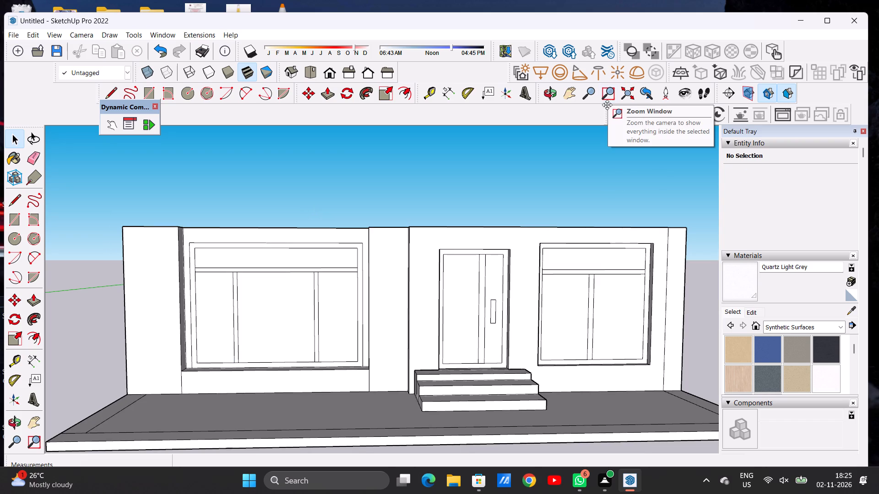
Erase the two short vertical edges on the wall below the bay window's lower corners.
{"action": "scroll", "coordinate": [472, 246], "scroll_direction": "down", "scroll_amount": 4}
{"action": "scroll", "coordinate": [435, 268], "scroll_direction": "down", "scroll_amount": 5}
{"action": "scroll", "coordinate": [376, 303], "scroll_direction": "up", "scroll_amount": 5}
{"action": "scroll", "coordinate": [379, 307], "scroll_direction": "down", "scroll_amount": 1}
{"action": "scroll", "coordinate": [380, 309], "scroll_direction": "up", "scroll_amount": 2}
{"action": "scroll", "coordinate": [414, 336], "scroll_direction": "down", "scroll_amount": 1}
{"action": "scroll", "coordinate": [414, 336], "scroll_direction": "up", "scroll_amount": 8}
{"action": "scroll", "coordinate": [417, 312], "scroll_direction": "down", "scroll_amount": 1}
{"action": "scroll", "coordinate": [417, 312], "scroll_direction": "up", "scroll_amount": 1}
{"action": "key", "text": "e"}
{"action": "scroll", "coordinate": [417, 307], "scroll_direction": "up", "scroll_amount": 6}
{"action": "left_click", "coordinate": [418, 311]}
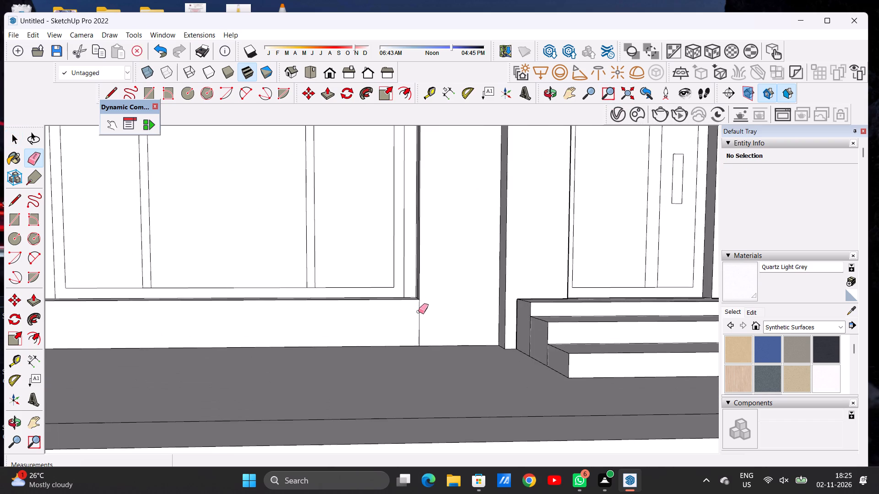
{"action": "scroll", "coordinate": [472, 286], "scroll_direction": "down", "scroll_amount": 11}
{"action": "scroll", "coordinate": [319, 314], "scroll_direction": "up", "scroll_amount": 11}
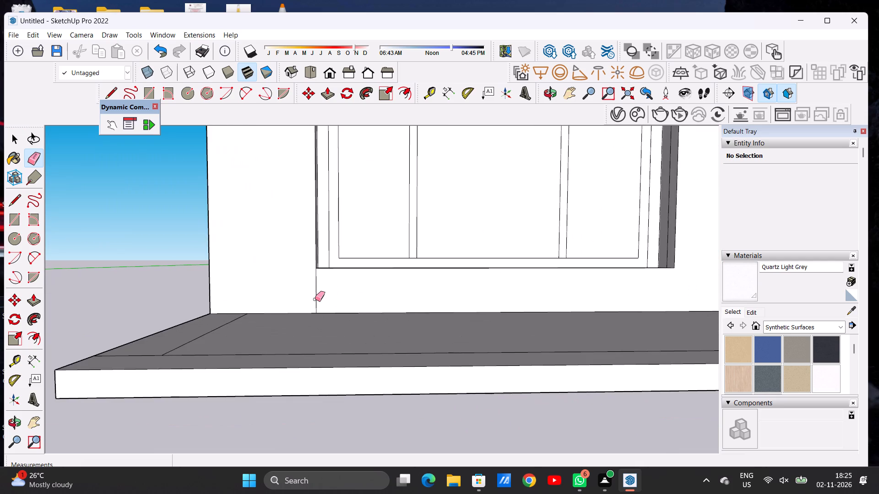
{"action": "left_click_drag", "start_coordinate": [315, 299], "coordinate": [320, 300]}
{"action": "scroll", "coordinate": [297, 312], "scroll_direction": "down", "scroll_amount": 10}
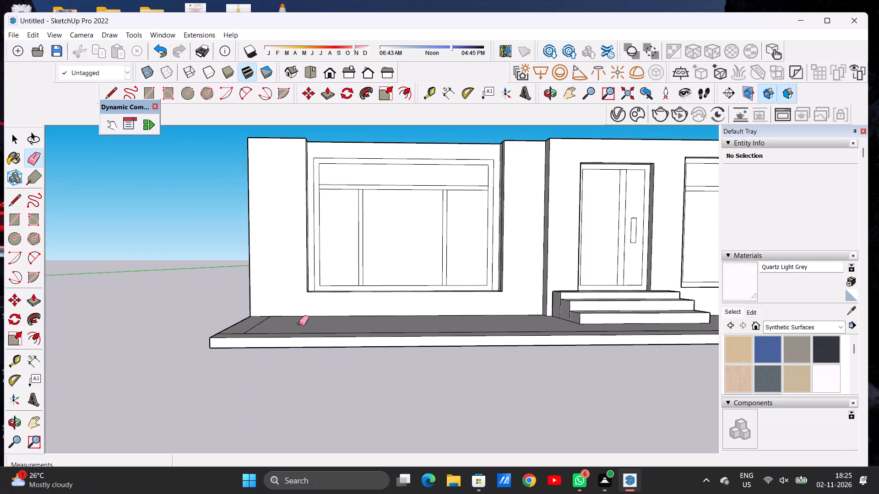
{"action": "key", "text": "space"}
Examine the building's front, recessed bay window and open top from above and from eye level.
{"action": "scroll", "coordinate": [277, 298], "scroll_direction": "down", "scroll_amount": 5}
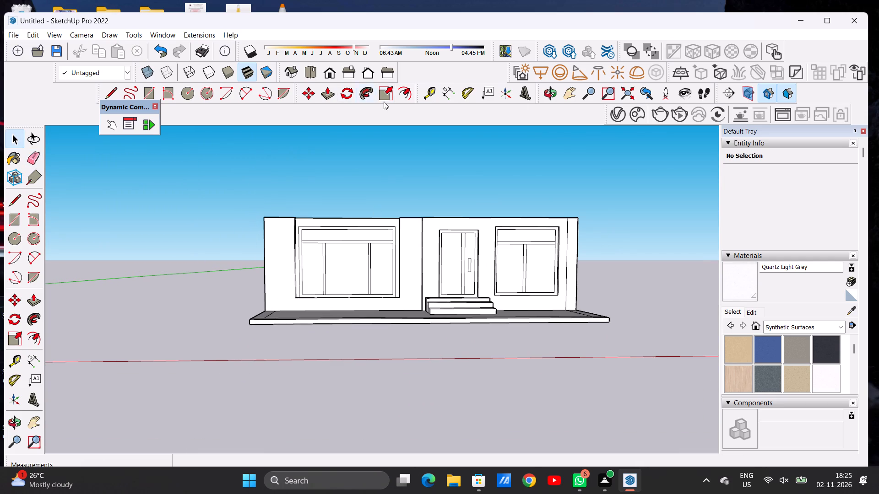
{"action": "left_click", "coordinate": [549, 97]}
{"action": "left_click_drag", "start_coordinate": [521, 188], "coordinate": [506, 307]}
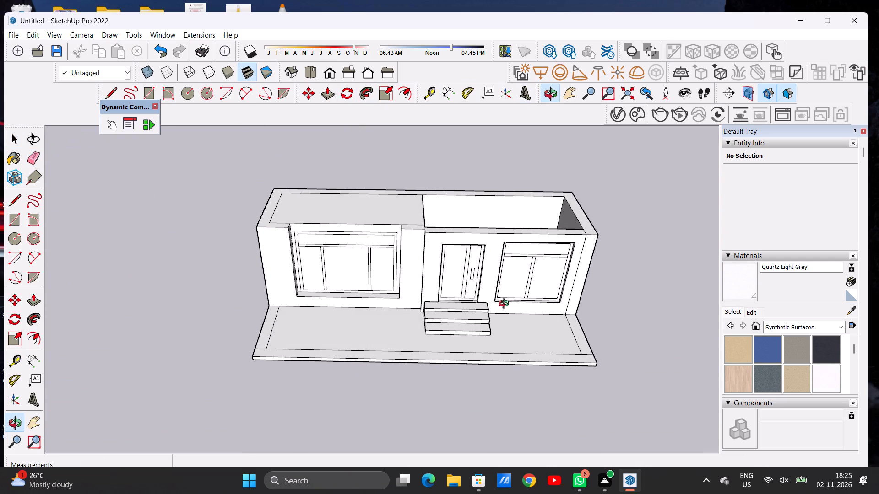
{"action": "scroll", "coordinate": [378, 257], "scroll_direction": "up", "scroll_amount": 7}
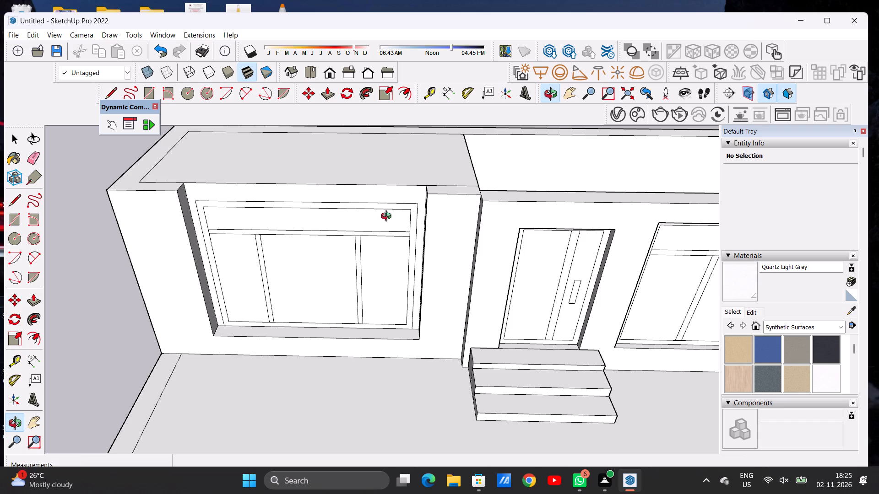
{"action": "scroll", "coordinate": [410, 184], "scroll_direction": "down", "scroll_amount": 5}
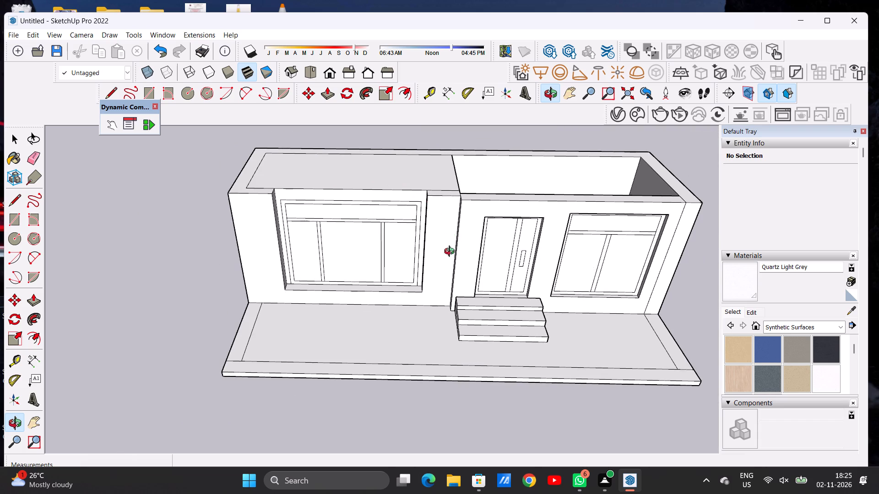
{"action": "left_click_drag", "start_coordinate": [451, 252], "coordinate": [481, 236]}
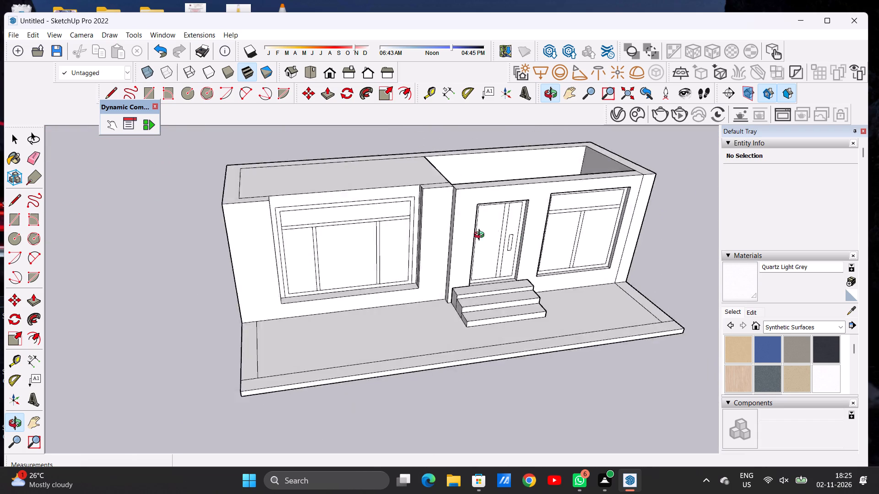
{"action": "left_click_drag", "start_coordinate": [481, 236], "coordinate": [457, 171]}
{"action": "scroll", "coordinate": [439, 280], "scroll_direction": "down", "scroll_amount": 10}
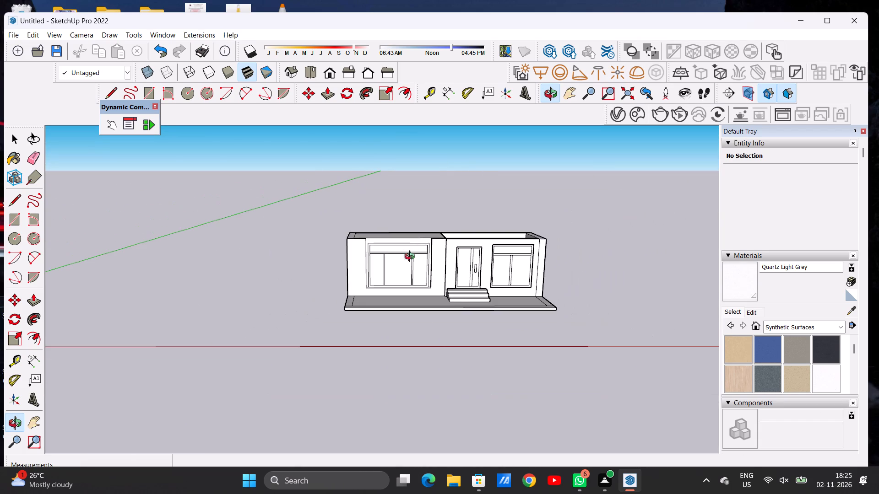
{"action": "scroll", "coordinate": [418, 257], "scroll_direction": "down", "scroll_amount": 1}
{"action": "scroll", "coordinate": [418, 257], "scroll_direction": "up", "scroll_amount": 7}
{"action": "scroll", "coordinate": [427, 247], "scroll_direction": "down", "scroll_amount": 1}
{"action": "scroll", "coordinate": [427, 247], "scroll_direction": "up", "scroll_amount": 7}
{"action": "left_click_drag", "start_coordinate": [426, 284], "coordinate": [426, 275]}
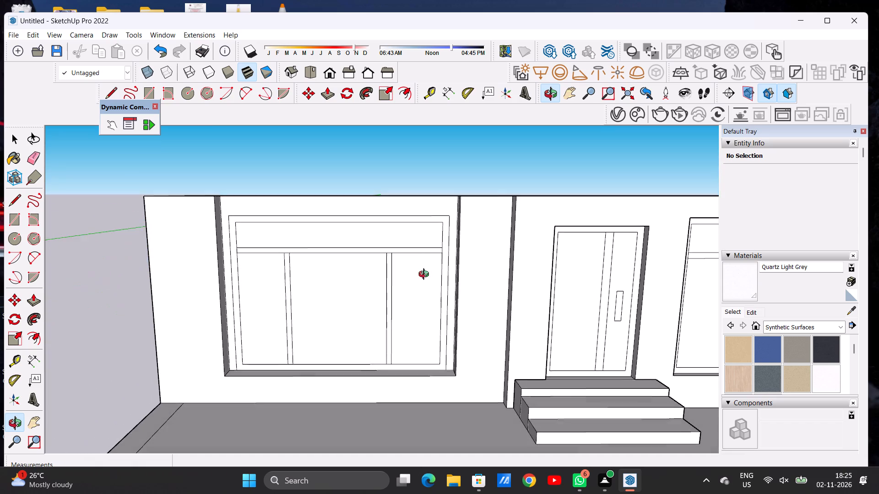
{"action": "left_click_drag", "start_coordinate": [426, 275], "coordinate": [428, 265]}
{"action": "scroll", "coordinate": [353, 287], "scroll_direction": "down", "scroll_amount": 6}
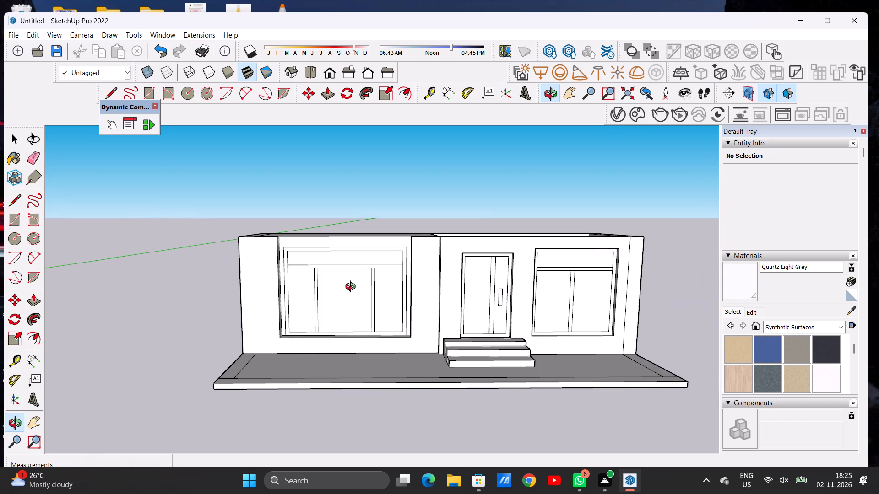
Draw two vertical lines about 2' 1 5/8" long from transom bar to inner frame top, aligned with the outer-end mullion.
{"action": "scroll", "coordinate": [325, 267], "scroll_direction": "up", "scroll_amount": 12}
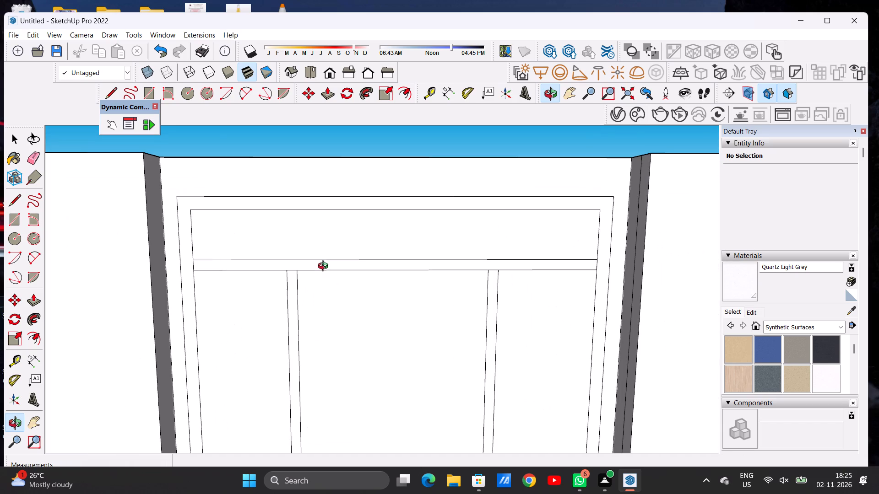
{"action": "key", "text": "l"}
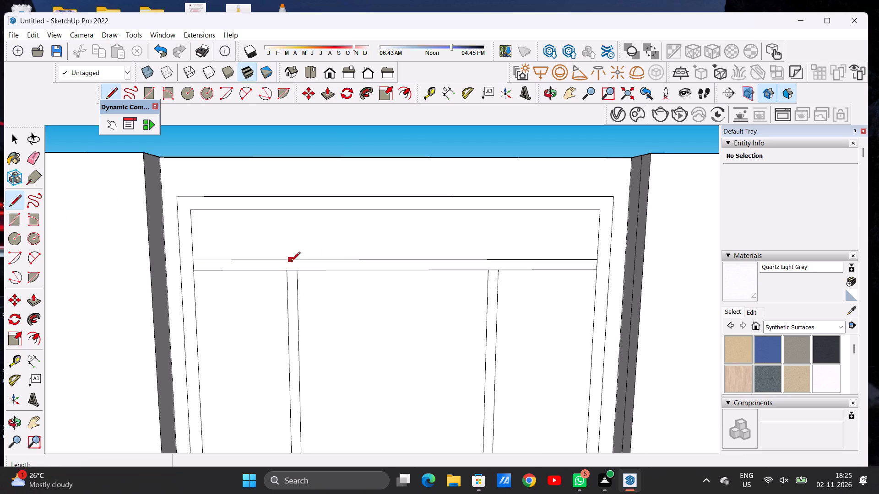
{"action": "scroll", "coordinate": [293, 273], "scroll_direction": "up", "scroll_amount": 10}
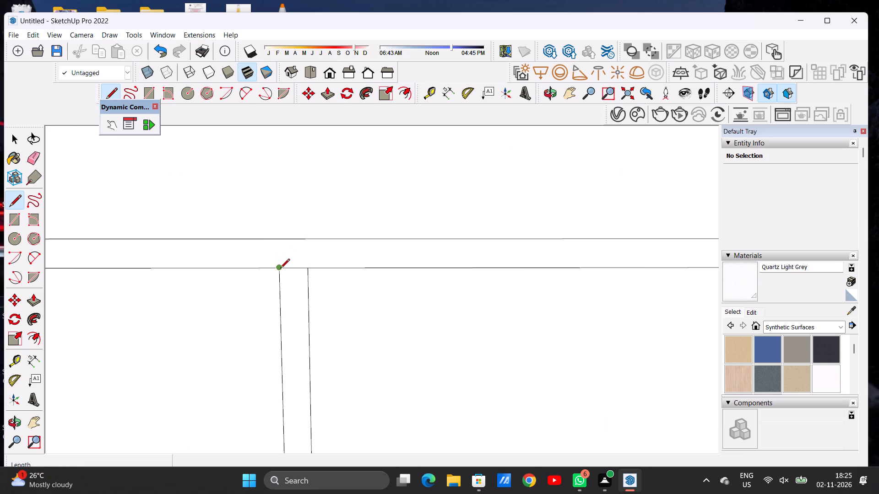
{"action": "left_click", "coordinate": [279, 239]}
{"action": "scroll", "coordinate": [288, 235], "scroll_direction": "down", "scroll_amount": 12}
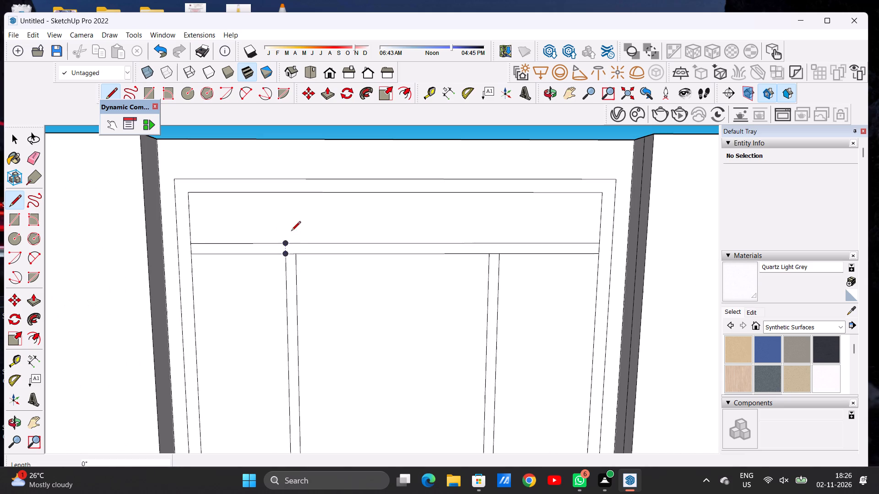
{"action": "scroll", "coordinate": [285, 186], "scroll_direction": "up", "scroll_amount": 6}
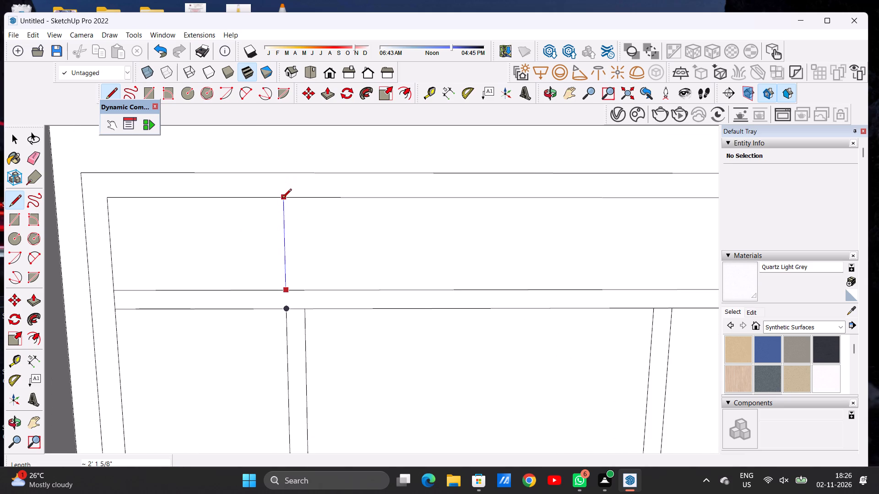
{"action": "left_click", "coordinate": [282, 199]}
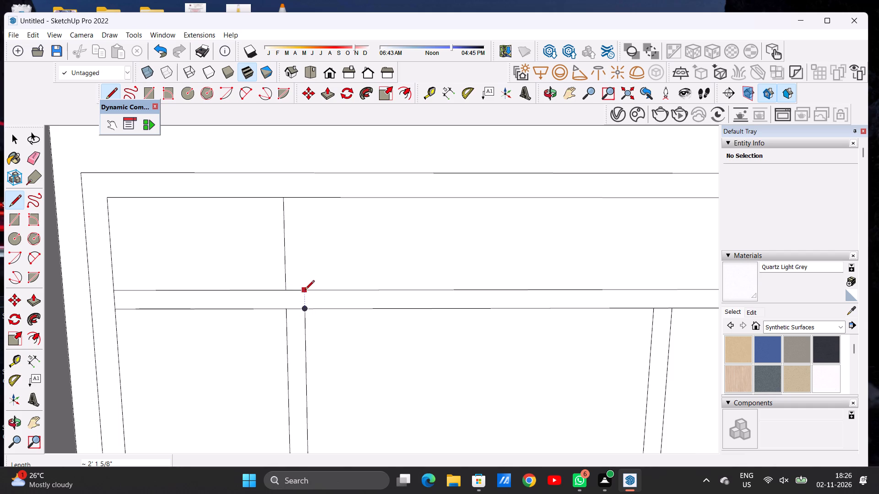
{"action": "left_click", "coordinate": [305, 290]}
{"action": "left_click", "coordinate": [304, 200]}
Draw two vertical lines about 2' 1 5/8" long above the transom bar, aligned with the door-side mullion.
{"action": "scroll", "coordinate": [264, 250], "scroll_direction": "down", "scroll_amount": 3}
{"action": "scroll", "coordinate": [264, 253], "scroll_direction": "up", "scroll_amount": 1}
{"action": "scroll", "coordinate": [264, 254], "scroll_direction": "down", "scroll_amount": 11}
{"action": "scroll", "coordinate": [418, 264], "scroll_direction": "up", "scroll_amount": 6}
{"action": "scroll", "coordinate": [418, 264], "scroll_direction": "down", "scroll_amount": 1}
{"action": "scroll", "coordinate": [418, 264], "scroll_direction": "up", "scroll_amount": 6}
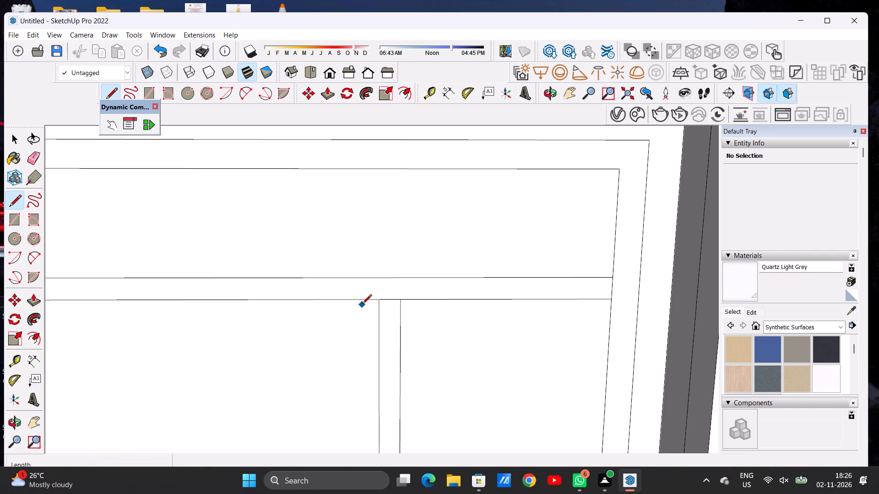
{"action": "left_click", "coordinate": [379, 276]}
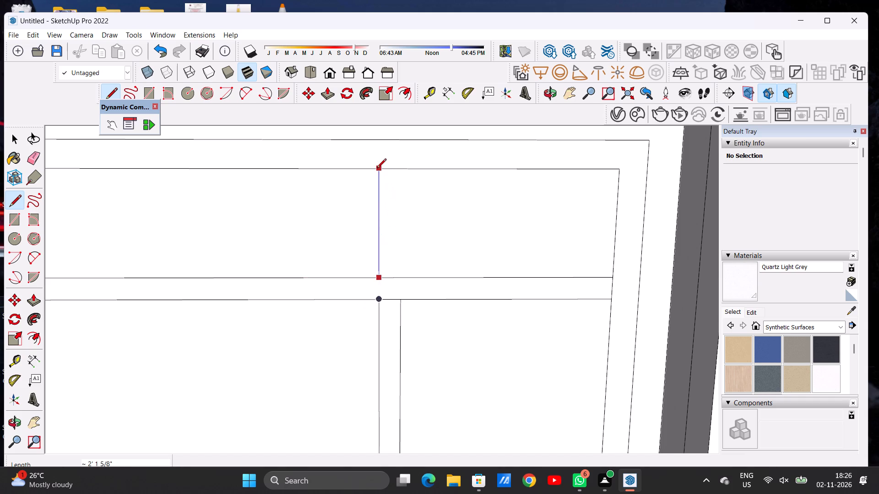
{"action": "left_click", "coordinate": [377, 169]}
{"action": "left_click", "coordinate": [401, 276]}
{"action": "left_click", "coordinate": [403, 171]}
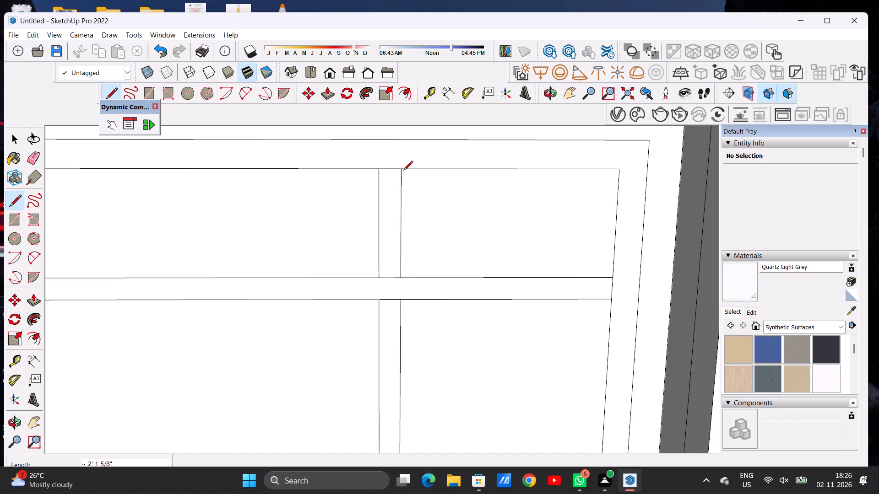
{"action": "key", "text": "space"}
Examine the whole building from the front, the end and above, including the bay window and the open wall tops.
{"action": "scroll", "coordinate": [376, 235], "scroll_direction": "down", "scroll_amount": 20}
{"action": "scroll", "coordinate": [376, 235], "scroll_direction": "down", "scroll_amount": 2}
{"action": "scroll", "coordinate": [353, 218], "scroll_direction": "up", "scroll_amount": 1}
{"action": "scroll", "coordinate": [353, 218], "scroll_direction": "down", "scroll_amount": 8}
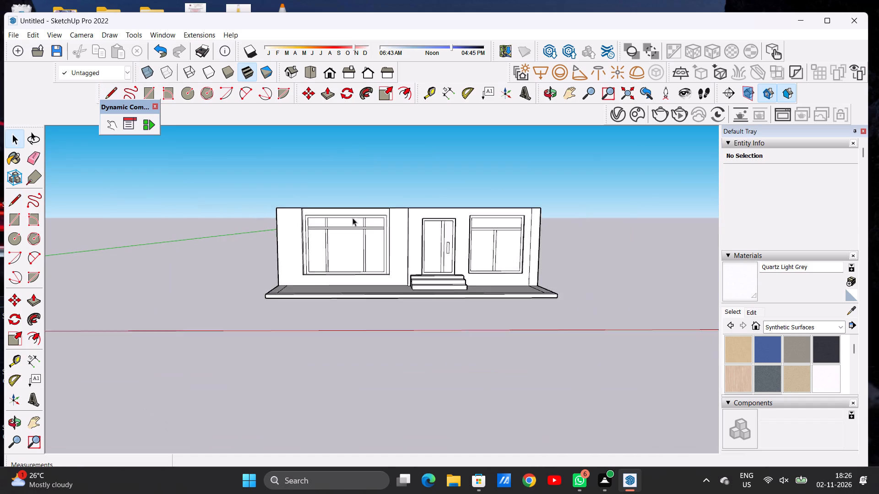
{"action": "scroll", "coordinate": [353, 218], "scroll_direction": "down", "scroll_amount": 2}
{"action": "left_click", "coordinate": [555, 95]}
{"action": "left_click_drag", "start_coordinate": [507, 244], "coordinate": [281, 234]}
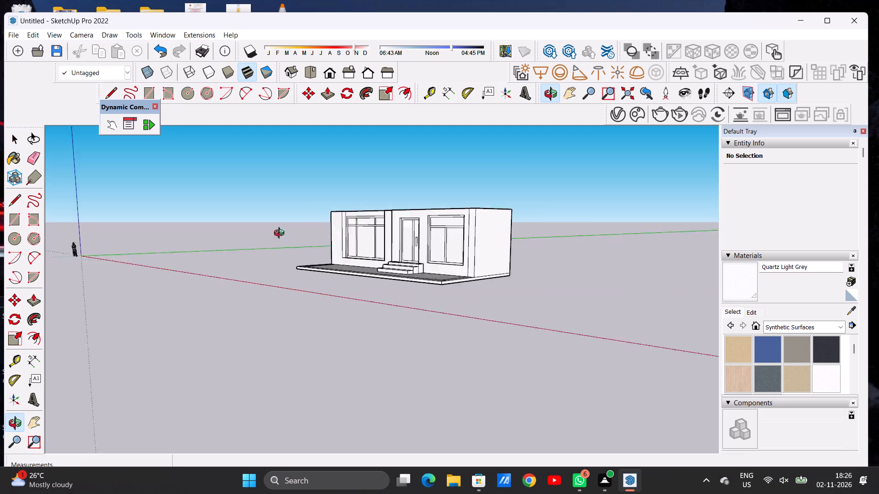
{"action": "left_click_drag", "start_coordinate": [281, 234], "coordinate": [524, 292]}
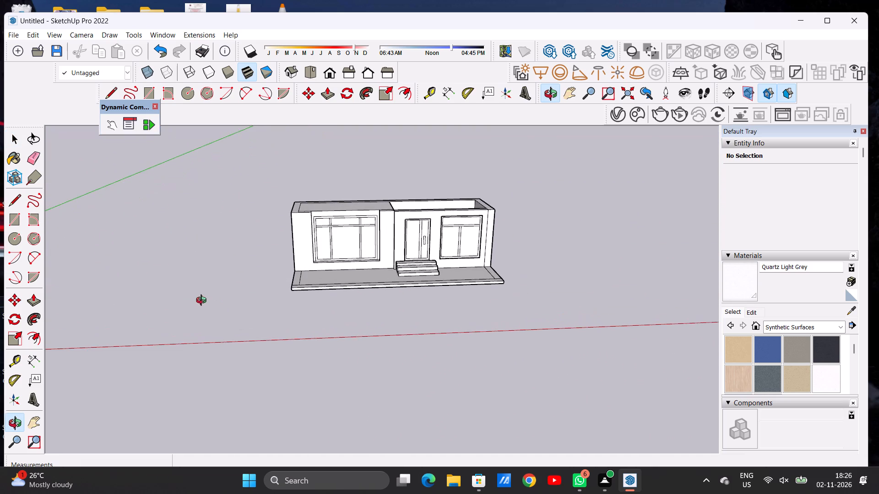
{"action": "scroll", "coordinate": [205, 306], "scroll_direction": "down", "scroll_amount": 4}
{"action": "scroll", "coordinate": [326, 252], "scroll_direction": "up", "scroll_amount": 10}
{"action": "scroll", "coordinate": [336, 255], "scroll_direction": "down", "scroll_amount": 1}
{"action": "scroll", "coordinate": [336, 255], "scroll_direction": "up", "scroll_amount": 4}
{"action": "left_click_drag", "start_coordinate": [351, 295], "coordinate": [343, 241]}
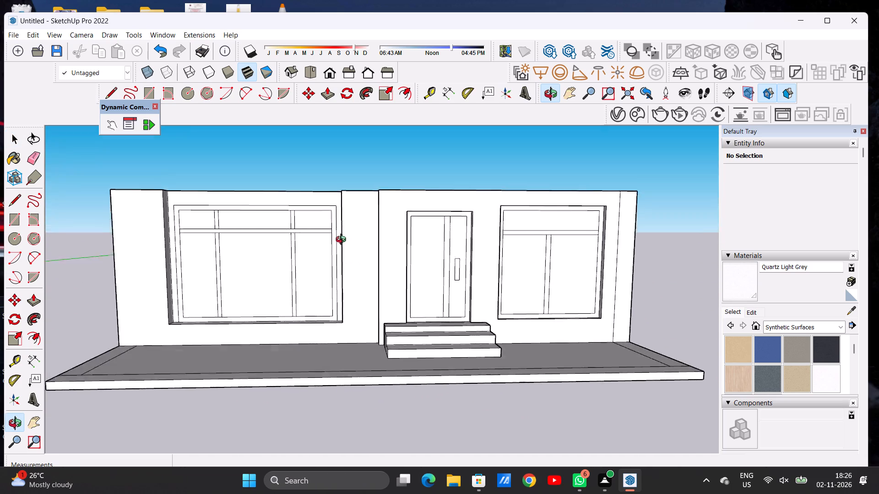
{"action": "left_click_drag", "start_coordinate": [343, 241], "coordinate": [343, 311]}
{"action": "scroll", "coordinate": [333, 287], "scroll_direction": "down", "scroll_amount": 6}
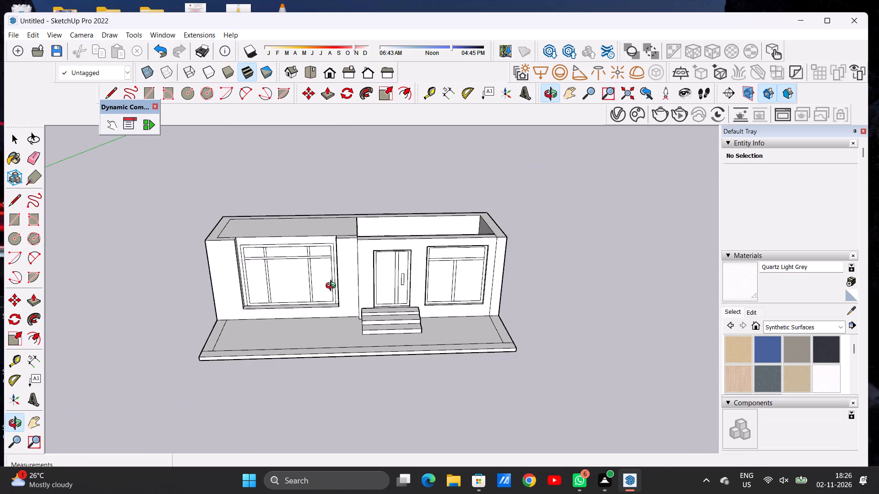
{"action": "left_click_drag", "start_coordinate": [364, 324], "coordinate": [354, 309]}
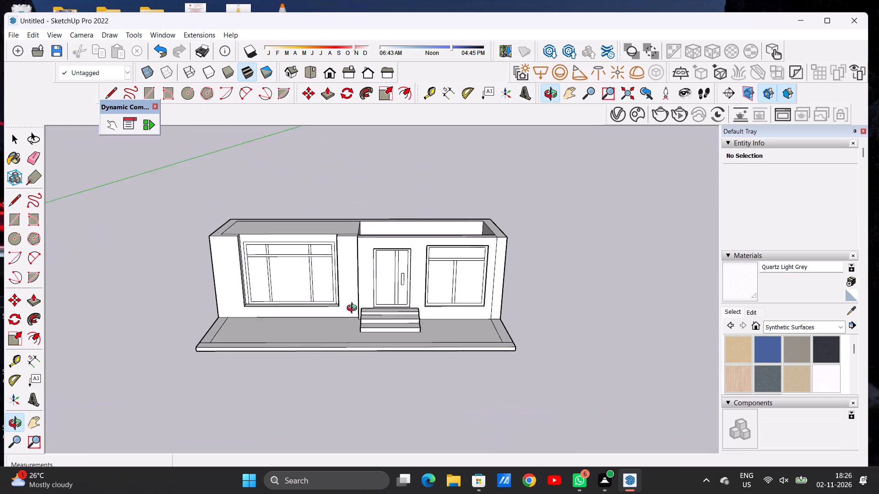
{"action": "left_click_drag", "start_coordinate": [354, 309], "coordinate": [354, 335]}
{"action": "left_click_drag", "start_coordinate": [376, 232], "coordinate": [264, 292]}
{"action": "scroll", "coordinate": [313, 295], "scroll_direction": "down", "scroll_amount": 1}
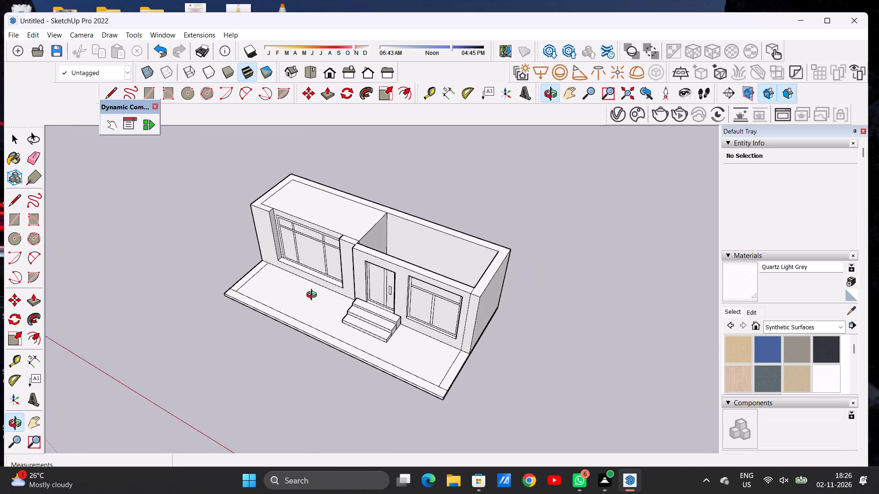
{"action": "scroll", "coordinate": [314, 296], "scroll_direction": "down", "scroll_amount": 8}
{"action": "scroll", "coordinate": [314, 265], "scroll_direction": "up", "scroll_amount": 13}
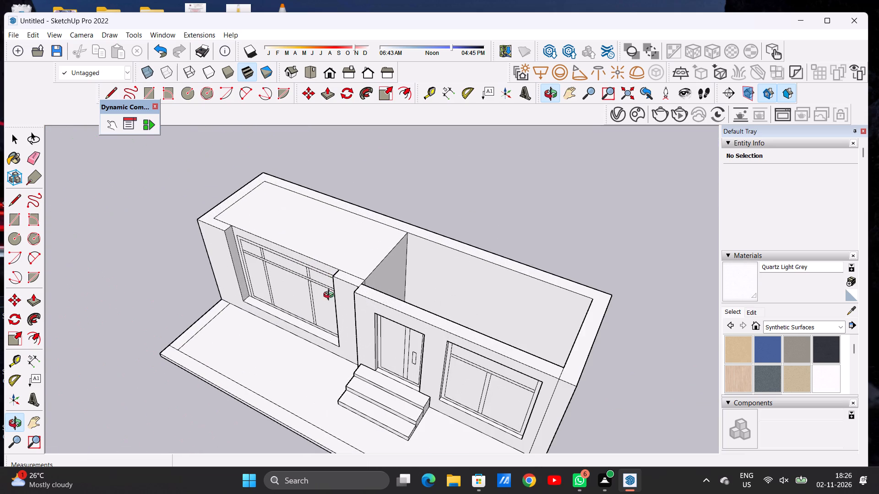
{"action": "left_click_drag", "start_coordinate": [345, 326], "coordinate": [340, 238]}
{"action": "left_click_drag", "start_coordinate": [340, 231], "coordinate": [365, 237]}
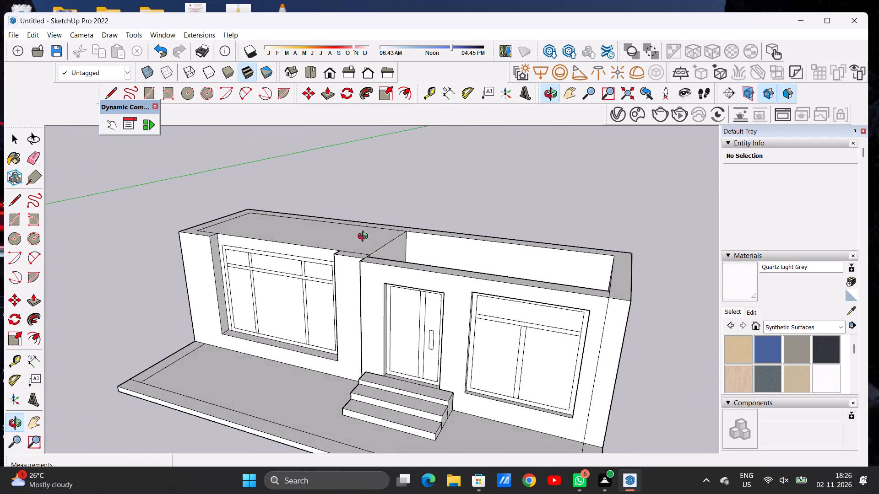
{"action": "left_click_drag", "start_coordinate": [365, 237], "coordinate": [375, 254]}
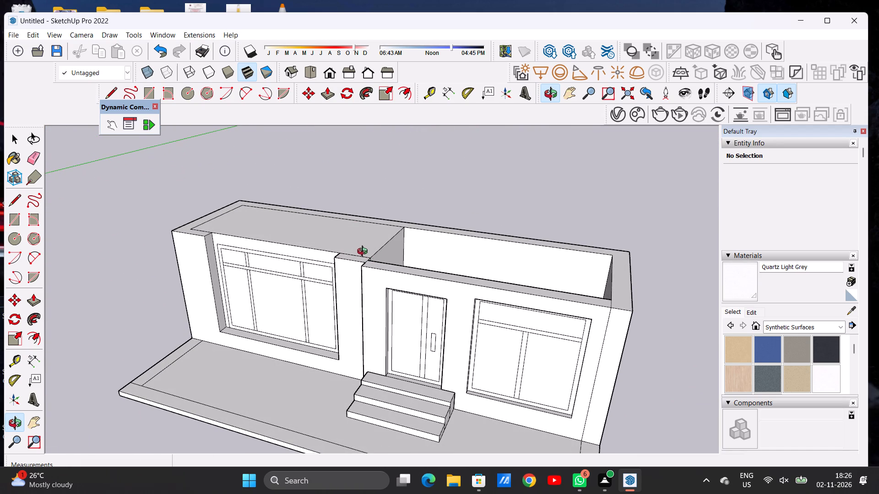
{"action": "scroll", "coordinate": [360, 245], "scroll_direction": "down", "scroll_amount": 5}
{"action": "left_click_drag", "start_coordinate": [428, 256], "coordinate": [305, 311]}
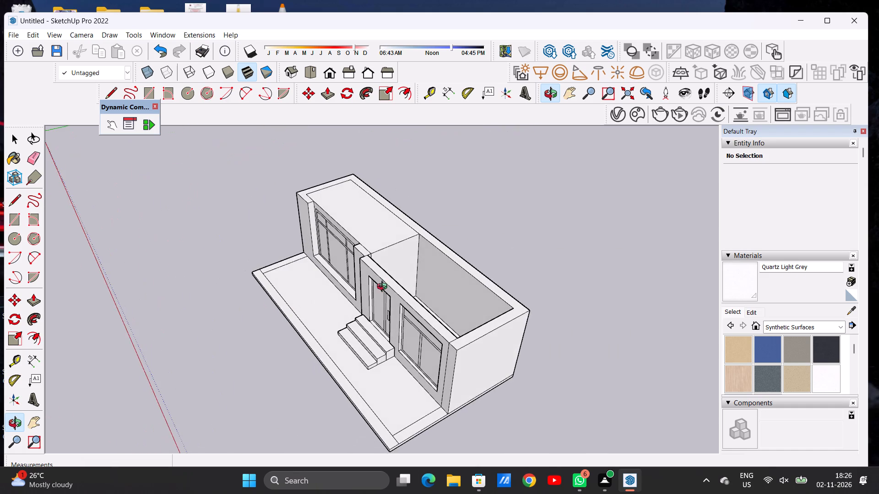
{"action": "left_click_drag", "start_coordinate": [456, 274], "coordinate": [449, 274]}
{"action": "left_click_drag", "start_coordinate": [334, 295], "coordinate": [426, 244]}
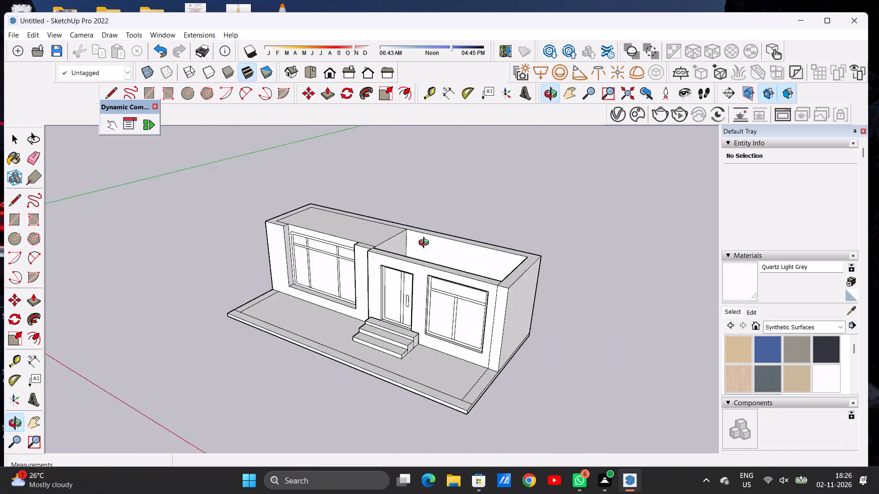
{"action": "left_click_drag", "start_coordinate": [426, 244], "coordinate": [444, 223]}
Push/Pull the top face over the bay window section upward by about 1' 1 7/8".
{"action": "scroll", "coordinate": [394, 326], "scroll_direction": "down", "scroll_amount": 6}
{"action": "scroll", "coordinate": [390, 273], "scroll_direction": "up", "scroll_amount": 2}
{"action": "scroll", "coordinate": [390, 273], "scroll_direction": "down", "scroll_amount": 1}
{"action": "scroll", "coordinate": [390, 273], "scroll_direction": "up", "scroll_amount": 12}
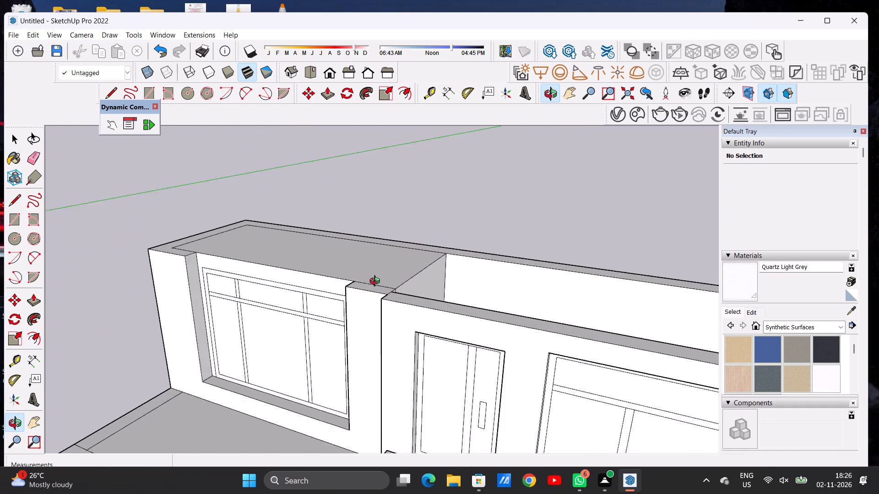
{"action": "scroll", "coordinate": [377, 282], "scroll_direction": "up", "scroll_amount": 3}
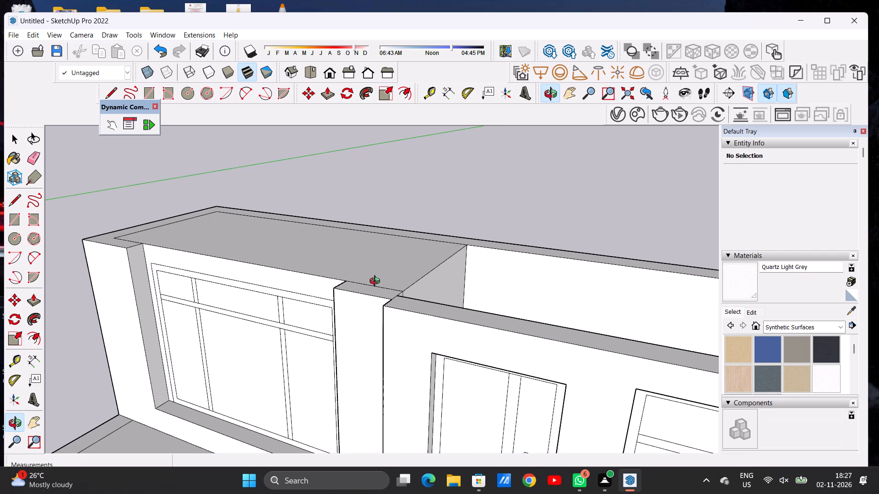
{"action": "key", "text": "p"}
{"action": "scroll", "coordinate": [403, 275], "scroll_direction": "up", "scroll_amount": 3}
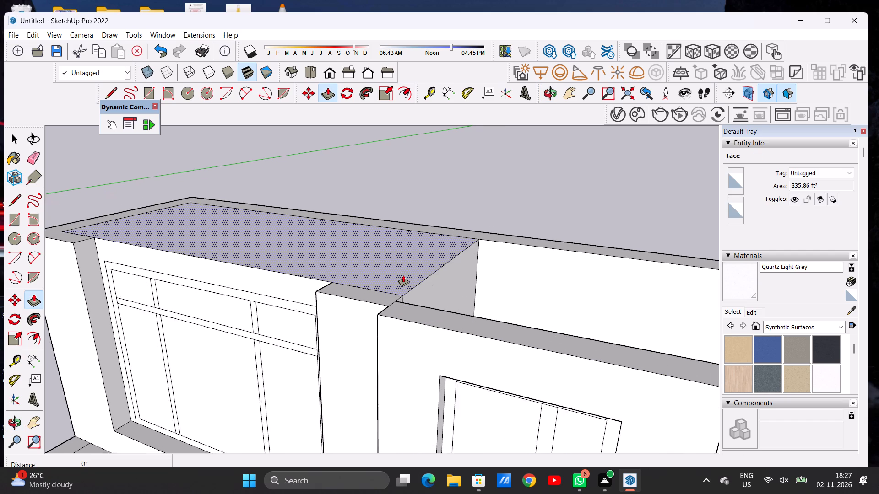
{"action": "scroll", "coordinate": [403, 275], "scroll_direction": "up", "scroll_amount": 2}
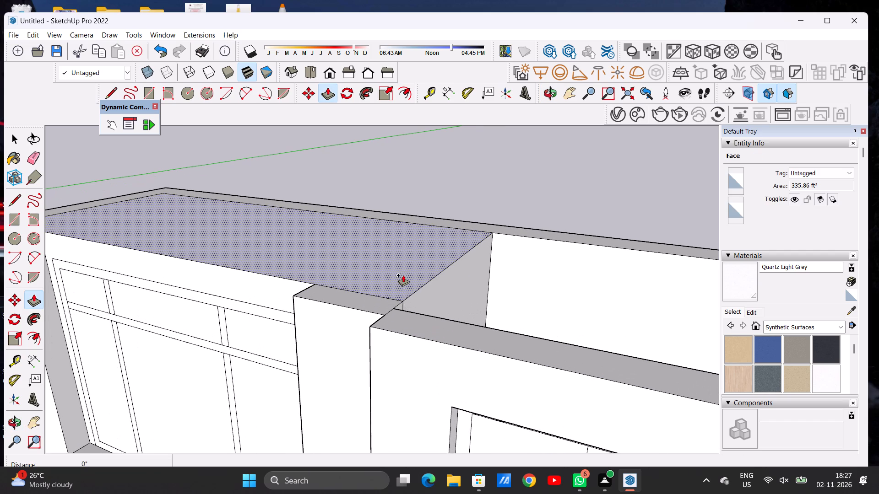
{"action": "left_click", "coordinate": [403, 275]}
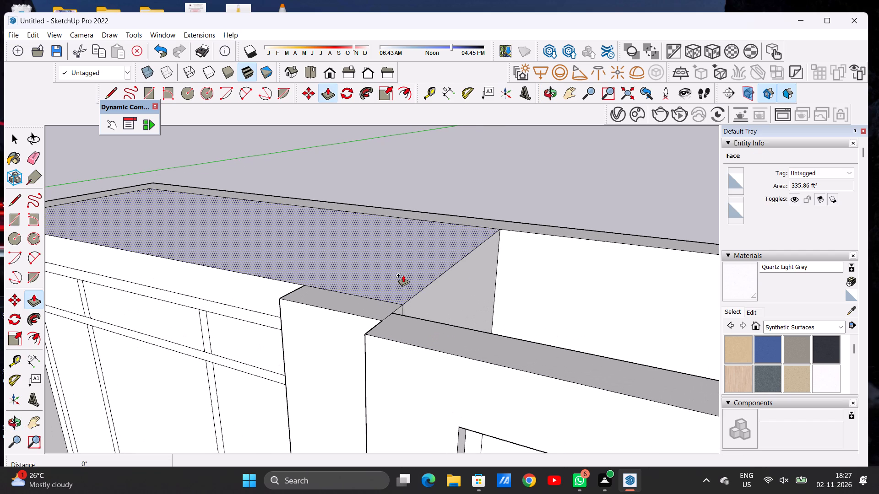
{"action": "left_click", "coordinate": [407, 247]}
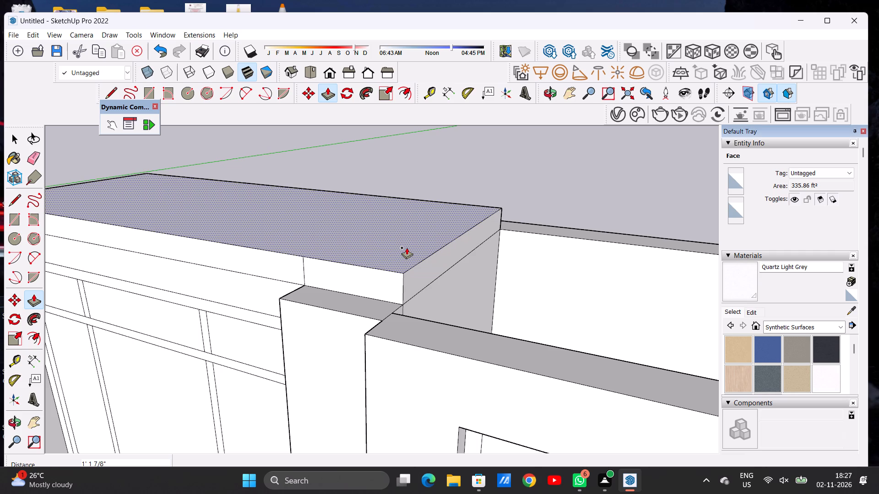
{"action": "key", "text": "space"}
Erase the two short vertical edges on the raised roof block's front face, above the bay's side corners.
{"action": "scroll", "coordinate": [407, 245], "scroll_direction": "down", "scroll_amount": 4}
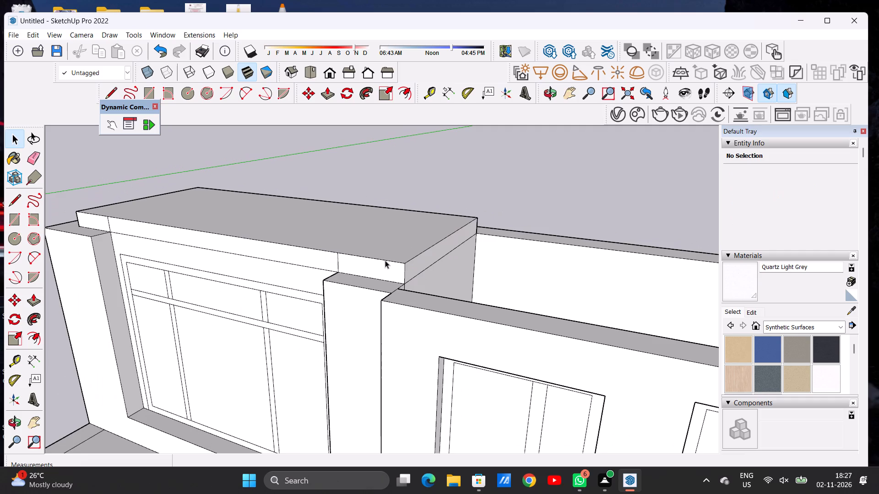
{"action": "scroll", "coordinate": [364, 261], "scroll_direction": "up", "scroll_amount": 9}
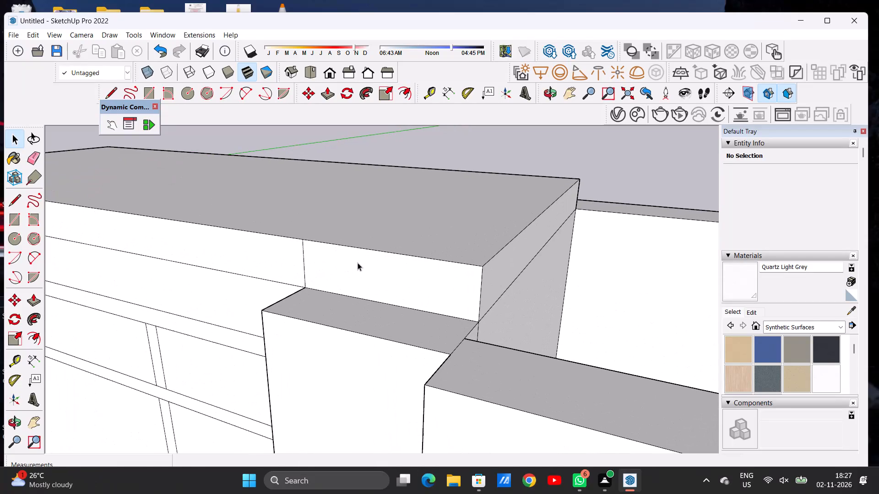
{"action": "key", "text": "e"}
{"action": "scroll", "coordinate": [312, 242], "scroll_direction": "up", "scroll_amount": 6}
{"action": "left_click_drag", "start_coordinate": [298, 257], "coordinate": [302, 258]}
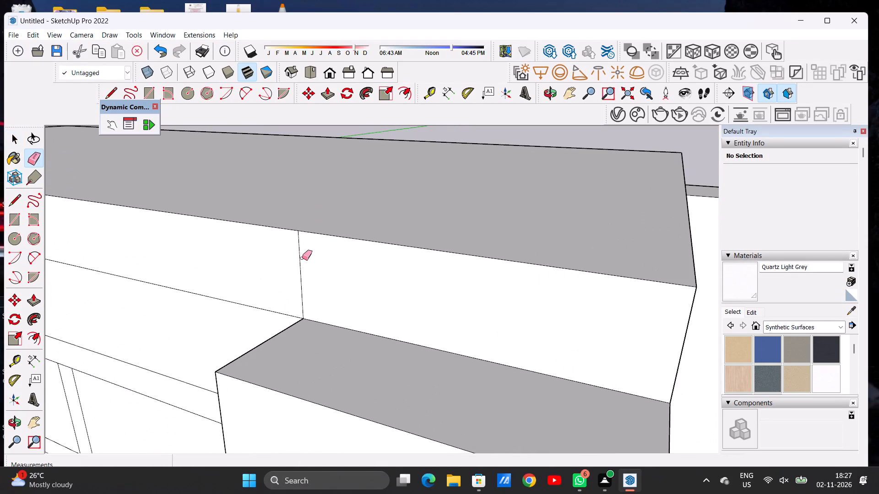
{"action": "left_click_drag", "start_coordinate": [302, 258], "coordinate": [311, 260]}
{"action": "scroll", "coordinate": [339, 267], "scroll_direction": "down", "scroll_amount": 11}
{"action": "scroll", "coordinate": [380, 290], "scroll_direction": "up", "scroll_amount": 2}
{"action": "scroll", "coordinate": [381, 290], "scroll_direction": "down", "scroll_amount": 5}
{"action": "scroll", "coordinate": [381, 290], "scroll_direction": "up", "scroll_amount": 1}
{"action": "scroll", "coordinate": [381, 302], "scroll_direction": "down", "scroll_amount": 5}
{"action": "scroll", "coordinate": [132, 251], "scroll_direction": "up", "scroll_amount": 3}
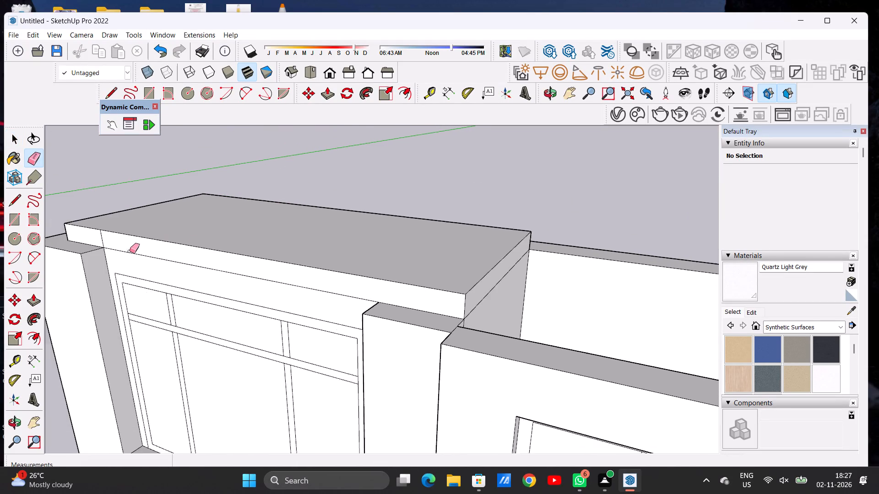
{"action": "scroll", "coordinate": [130, 251], "scroll_direction": "up", "scroll_amount": 2}
{"action": "scroll", "coordinate": [101, 236], "scroll_direction": "down", "scroll_amount": 1}
{"action": "scroll", "coordinate": [101, 236], "scroll_direction": "up", "scroll_amount": 6}
{"action": "left_click_drag", "start_coordinate": [83, 228], "coordinate": [95, 231]}
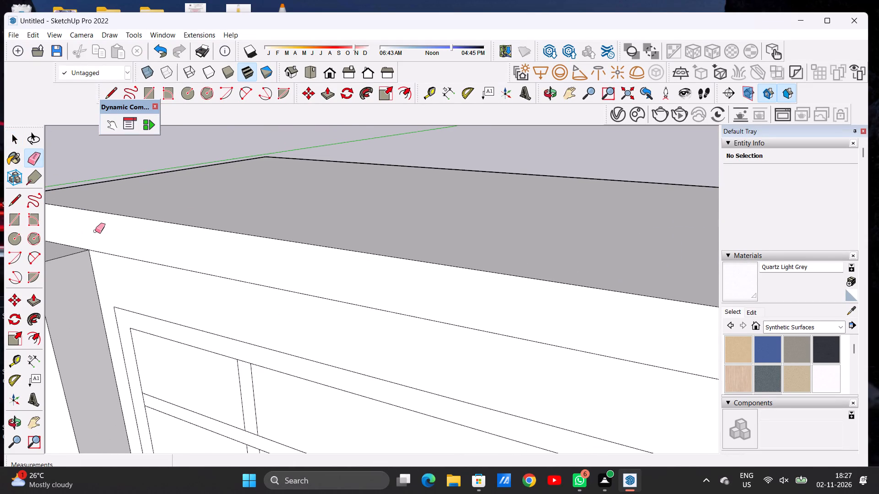
{"action": "key", "text": "space"}
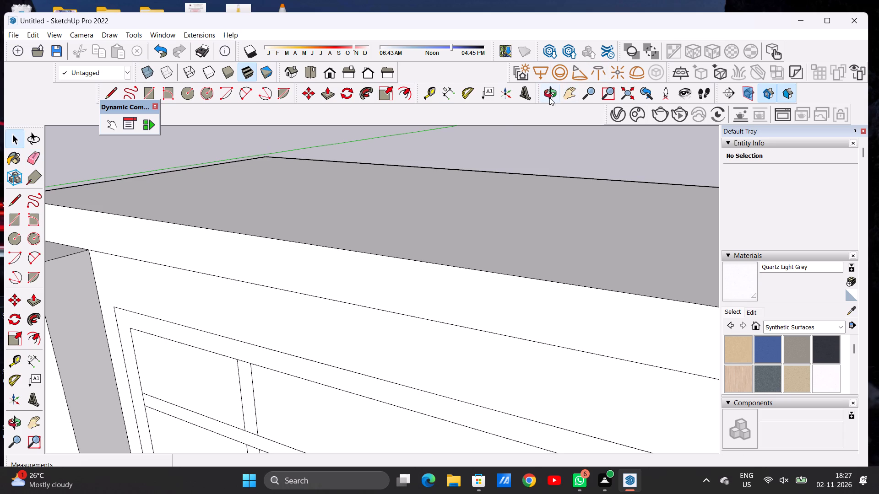
Push/Pull the roof block's outer end face outward about 1' 11 15/16", flush with the end wall's outer corner.
{"action": "left_click", "coordinate": [549, 97]}
{"action": "scroll", "coordinate": [359, 259], "scroll_direction": "down", "scroll_amount": 14}
{"action": "left_click_drag", "start_coordinate": [247, 252], "coordinate": [393, 252]}
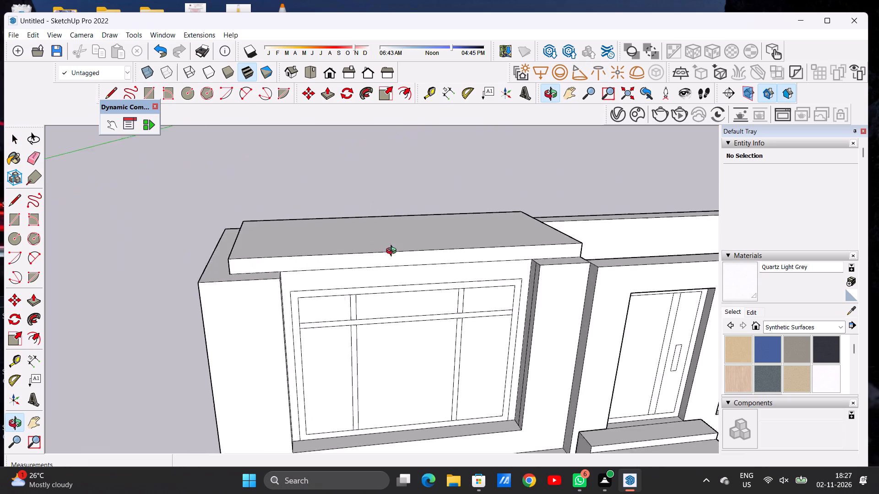
{"action": "left_click_drag", "start_coordinate": [393, 252], "coordinate": [450, 253]}
{"action": "scroll", "coordinate": [358, 247], "scroll_direction": "down", "scroll_amount": 2}
{"action": "left_click_drag", "start_coordinate": [282, 301], "coordinate": [335, 339]}
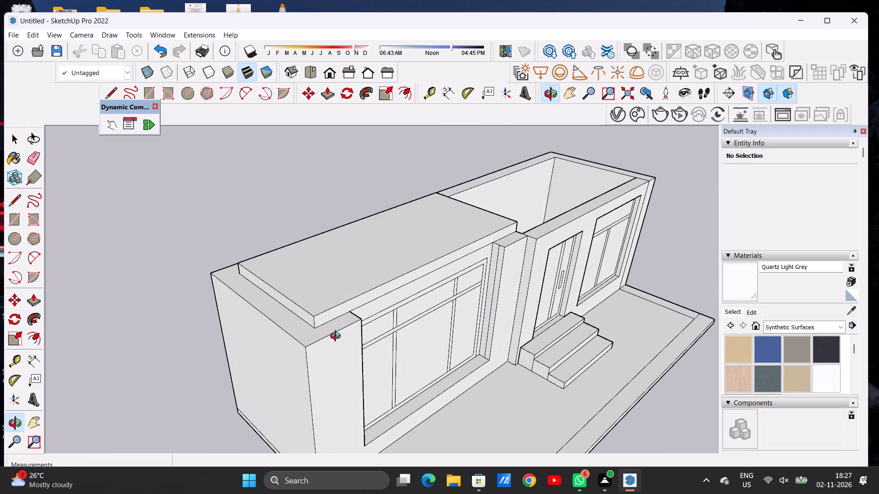
{"action": "scroll", "coordinate": [305, 327], "scroll_direction": "up", "scroll_amount": 16}
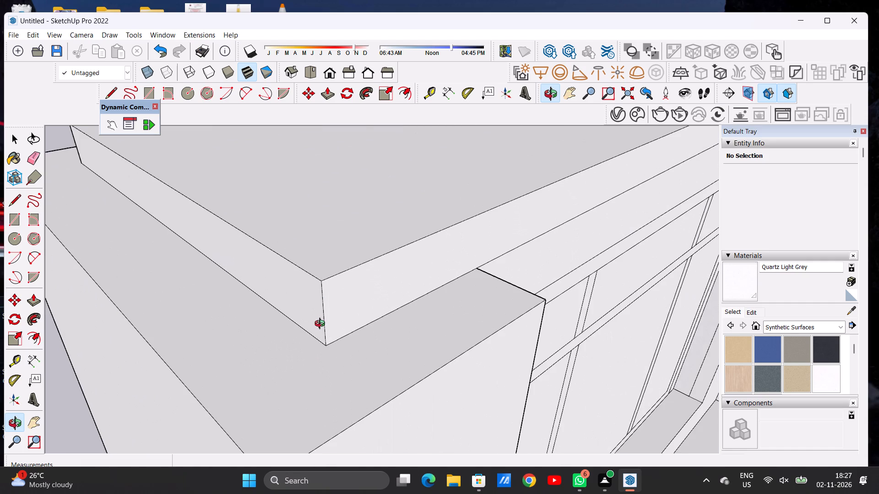
{"action": "scroll", "coordinate": [322, 325], "scroll_direction": "up", "scroll_amount": 1}
{"action": "key", "text": "p"}
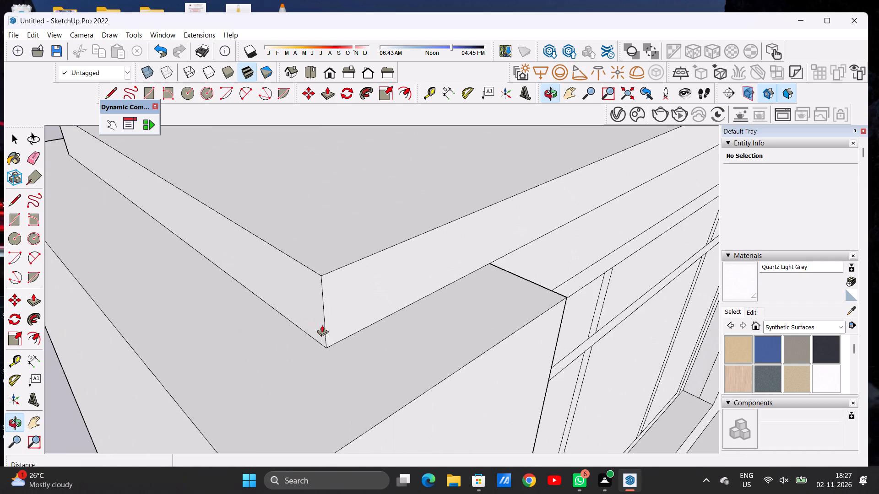
{"action": "left_click", "coordinate": [320, 322]}
{"action": "scroll", "coordinate": [288, 295], "scroll_direction": "down", "scroll_amount": 6}
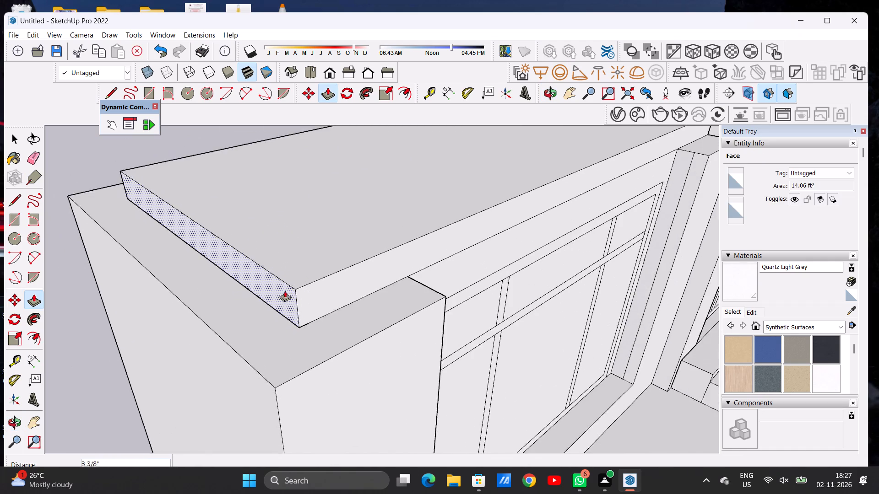
{"action": "scroll", "coordinate": [285, 290], "scroll_direction": "down", "scroll_amount": 5}
{"action": "left_click", "coordinate": [277, 354]}
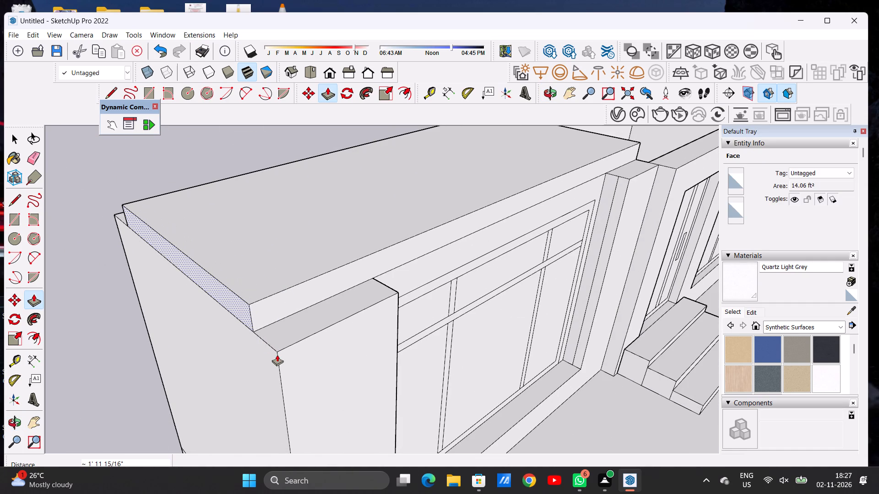
{"action": "scroll", "coordinate": [222, 314], "scroll_direction": "down", "scroll_amount": 4}
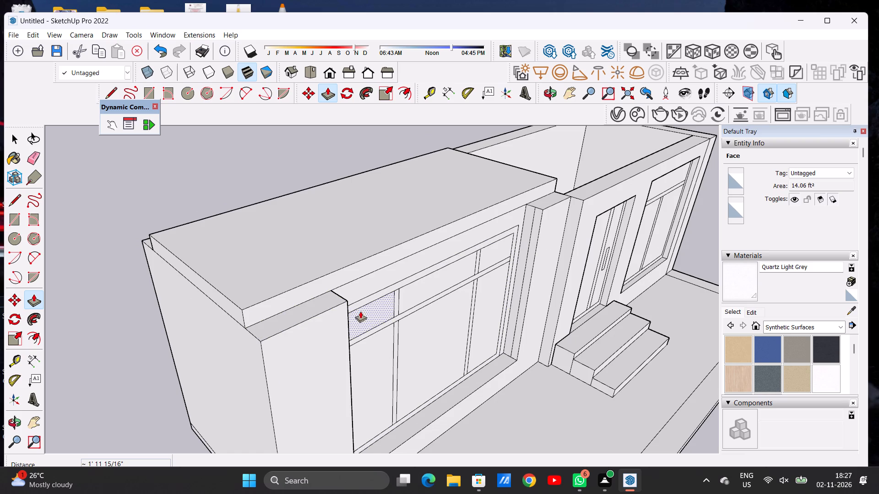
{"action": "scroll", "coordinate": [390, 310], "scroll_direction": "up", "scroll_amount": 2}
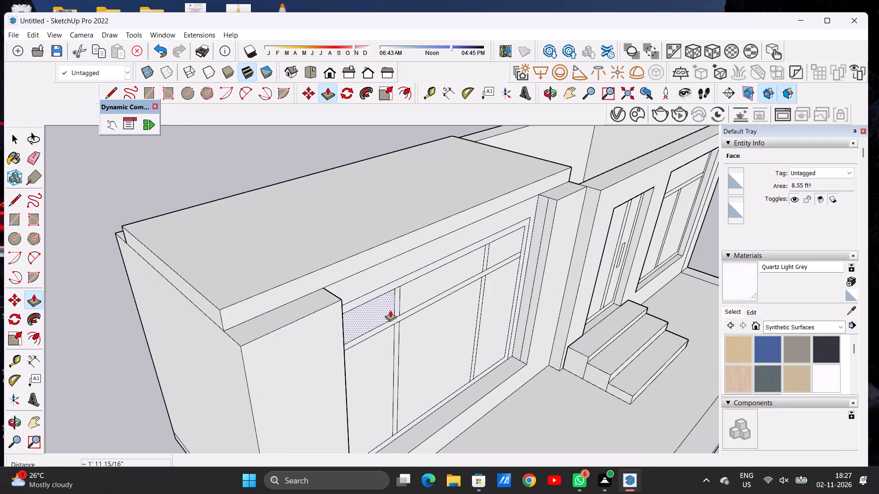
{"action": "key", "text": "space"}
Push/Pull the raised roof block's front face outward about 1' 6 1/2", flush with the wall around the bay window.
{"action": "scroll", "coordinate": [322, 283], "scroll_direction": "down", "scroll_amount": 1}
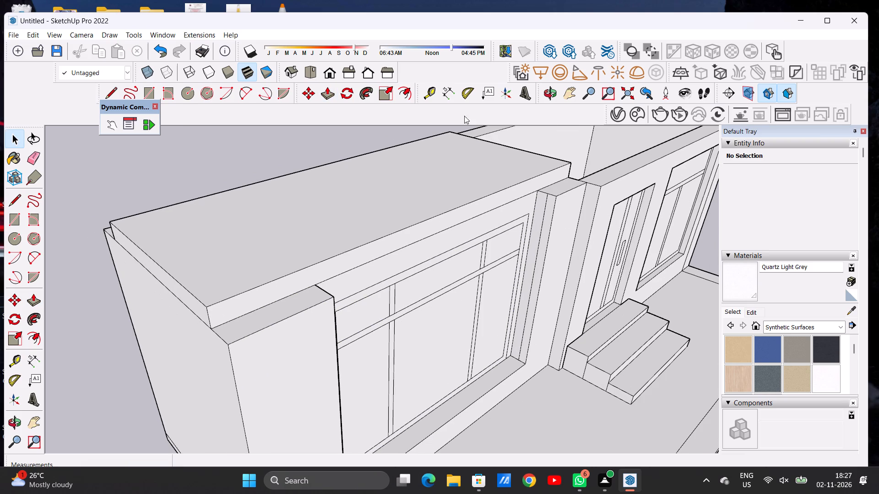
{"action": "left_click", "coordinate": [550, 91]}
{"action": "left_click_drag", "start_coordinate": [531, 215], "coordinate": [311, 231]}
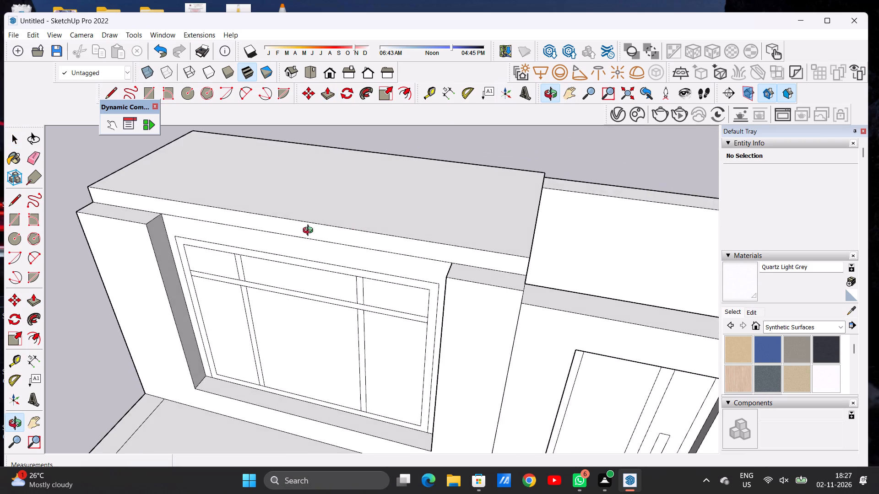
{"action": "scroll", "coordinate": [341, 226], "scroll_direction": "down", "scroll_amount": 7}
{"action": "left_click_drag", "start_coordinate": [395, 257], "coordinate": [313, 269]}
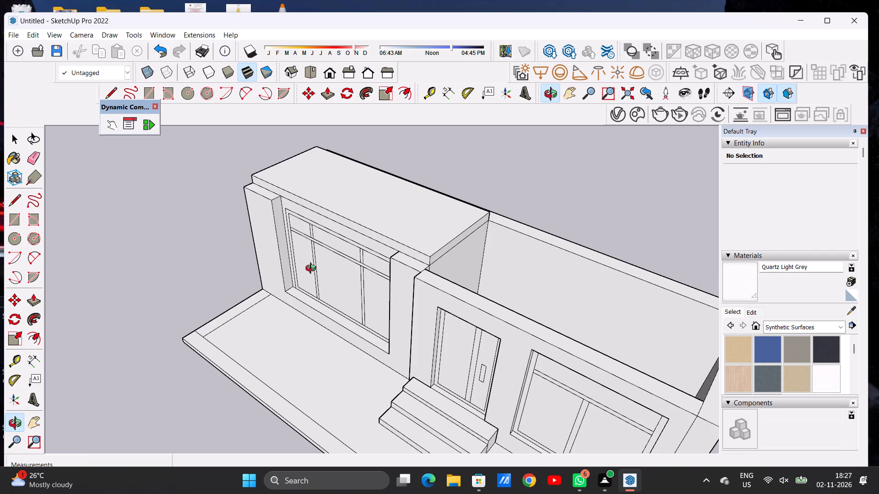
{"action": "scroll", "coordinate": [421, 262], "scroll_direction": "up", "scroll_amount": 2}
{"action": "scroll", "coordinate": [421, 264], "scroll_direction": "down", "scroll_amount": 1}
{"action": "scroll", "coordinate": [421, 264], "scroll_direction": "up", "scroll_amount": 1}
{"action": "scroll", "coordinate": [421, 265], "scroll_direction": "down", "scroll_amount": 1}
{"action": "scroll", "coordinate": [421, 265], "scroll_direction": "up", "scroll_amount": 7}
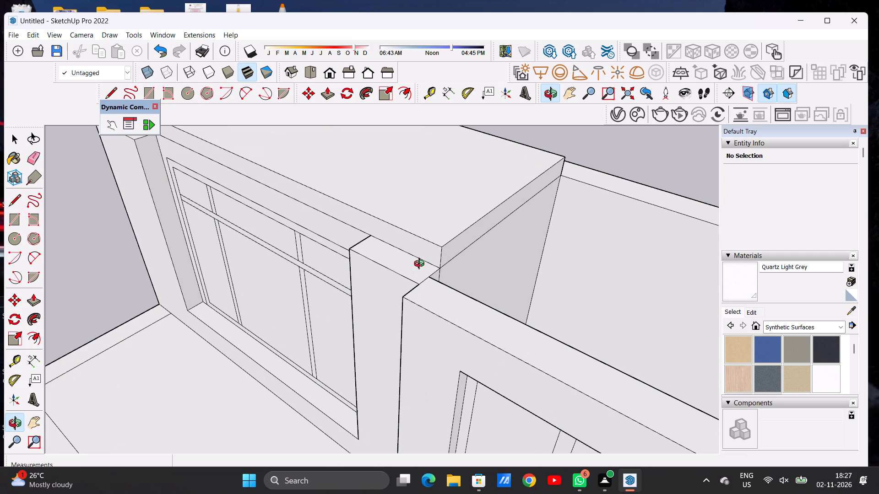
{"action": "key", "text": "space"}
{"action": "type", "text": "P"}
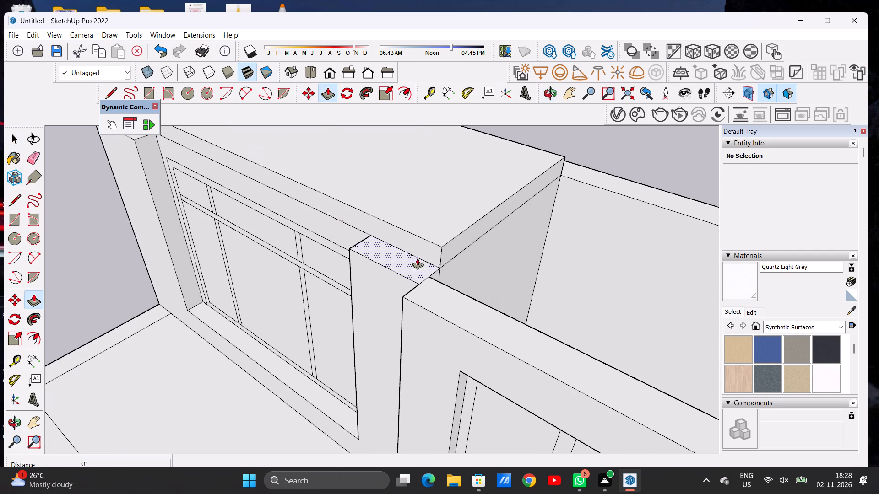
{"action": "left_click", "coordinate": [426, 252]}
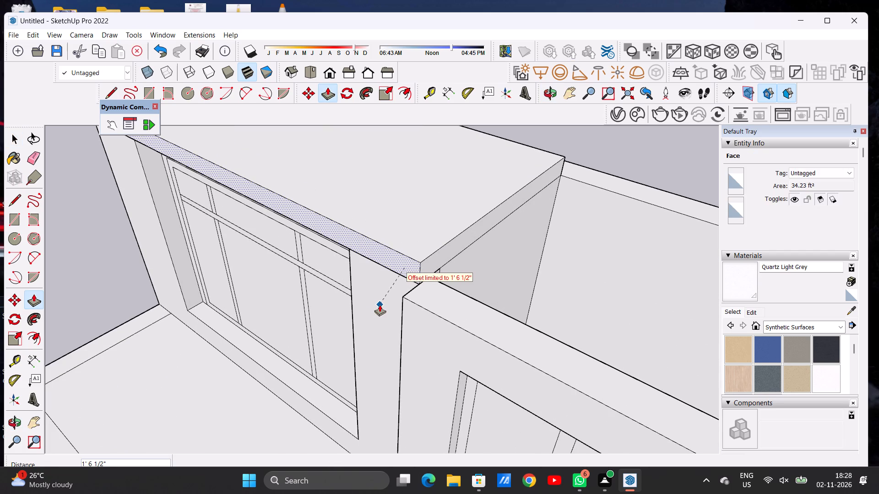
{"action": "left_click", "coordinate": [380, 305]}
Push/Pull the roof block's front face outward about another 8' 3 1/2" to form an overhang above the porch slab.
{"action": "left_click", "coordinate": [413, 268]}
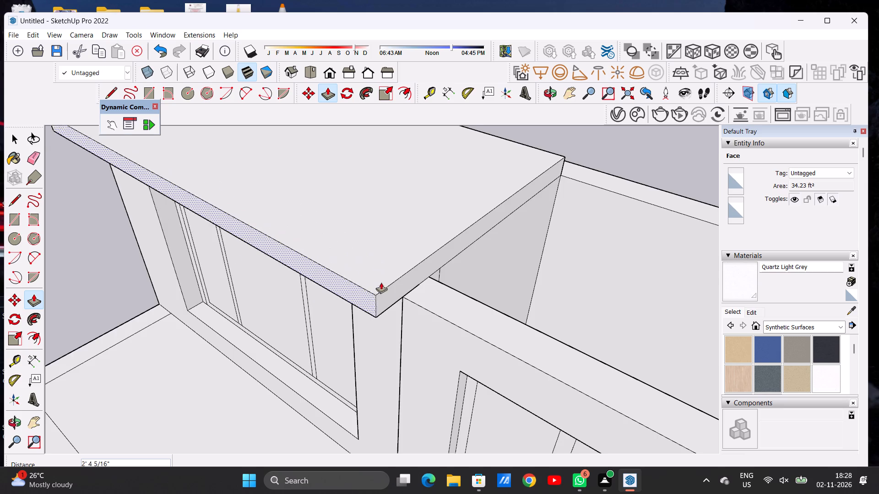
{"action": "scroll", "coordinate": [393, 276], "scroll_direction": "down", "scroll_amount": 16}
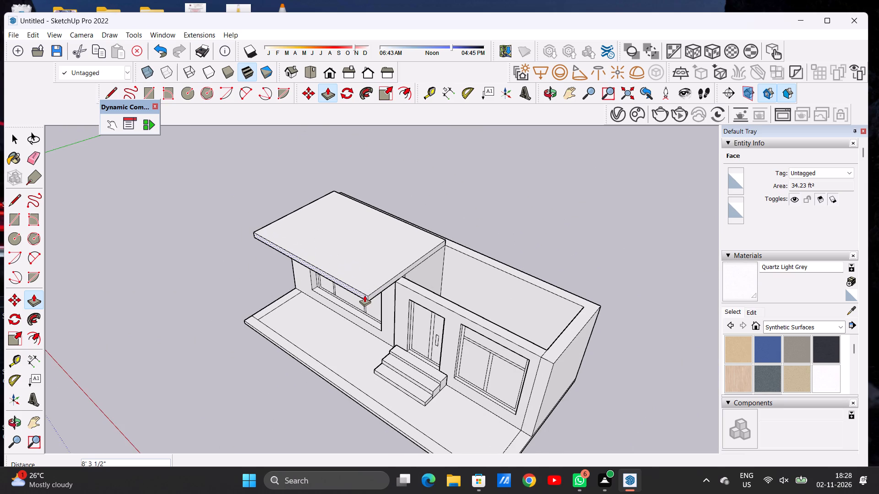
{"action": "left_click", "coordinate": [364, 295]}
{"action": "key", "text": "space"}
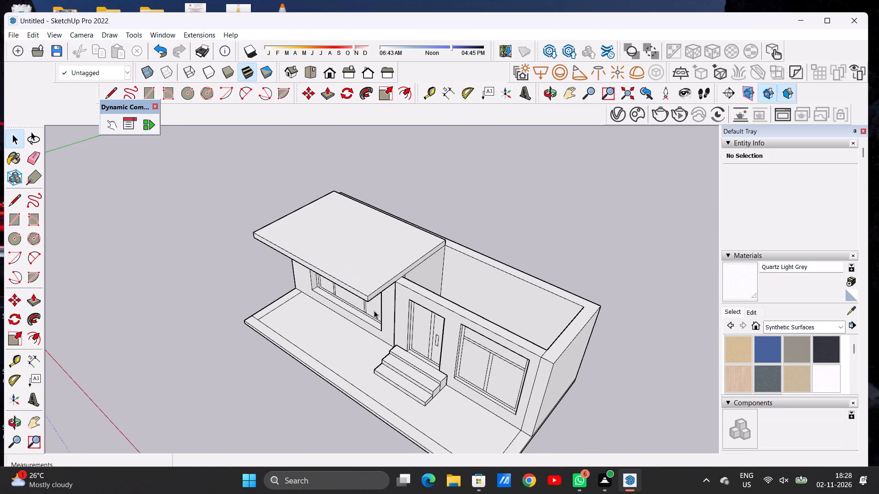
Erase the three leftover edges crossing the underside of the roof overhang above the bay window.
{"action": "left_click", "coordinate": [548, 97]}
{"action": "left_click_drag", "start_coordinate": [237, 284], "coordinate": [352, 166]}
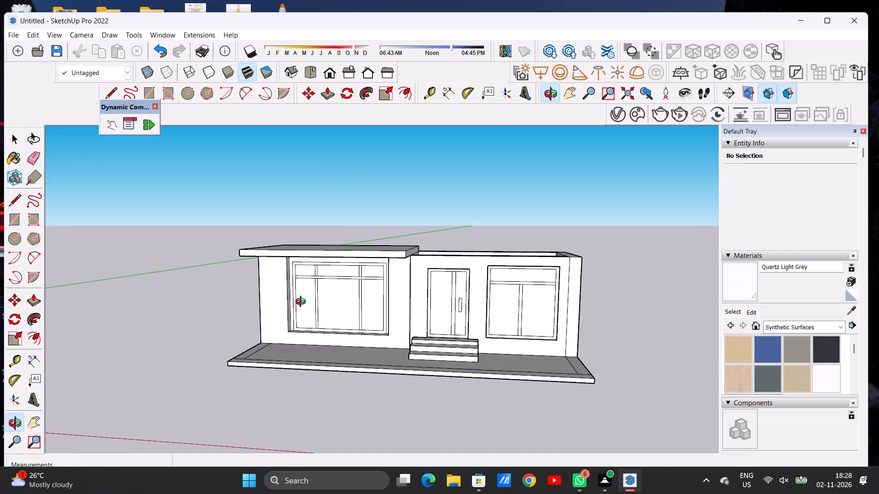
{"action": "left_click_drag", "start_coordinate": [304, 300], "coordinate": [323, 286]}
{"action": "scroll", "coordinate": [254, 299], "scroll_direction": "down", "scroll_amount": 8}
{"action": "left_click_drag", "start_coordinate": [289, 303], "coordinate": [339, 303]}
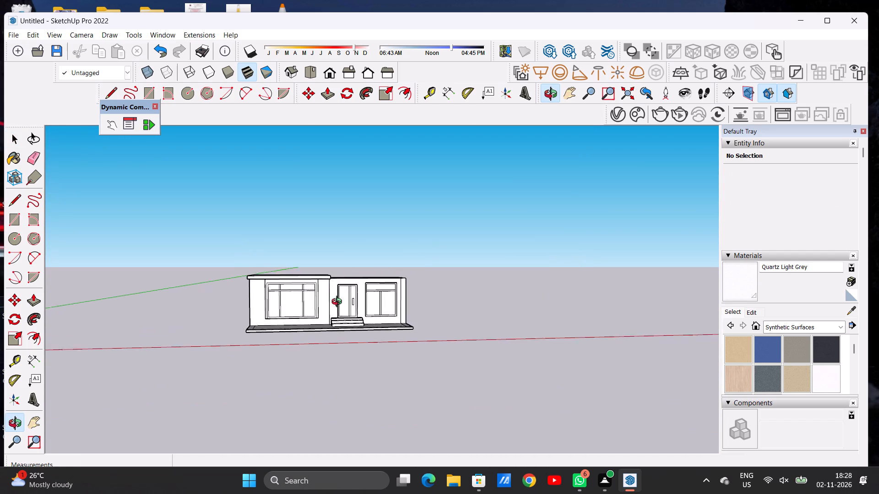
{"action": "left_click_drag", "start_coordinate": [339, 303], "coordinate": [318, 317]}
{"action": "scroll", "coordinate": [303, 289], "scroll_direction": "up", "scroll_amount": 3}
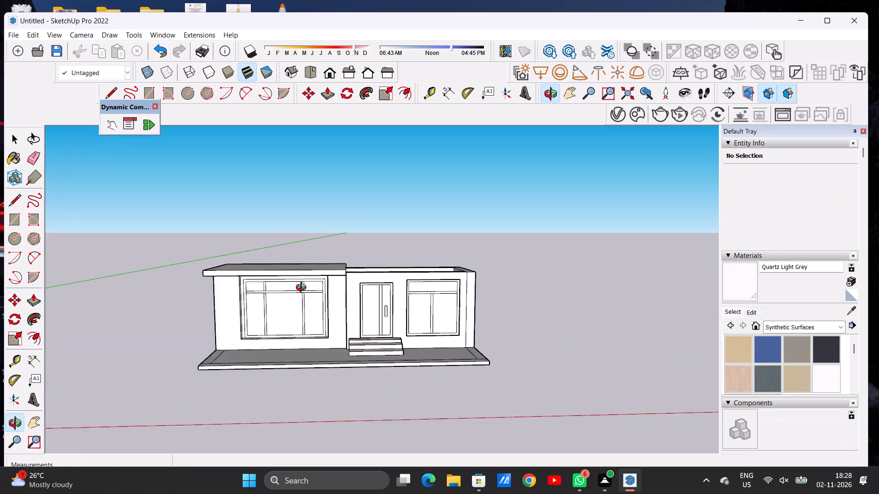
{"action": "scroll", "coordinate": [303, 289], "scroll_direction": "up", "scroll_amount": 11}
{"action": "left_click_drag", "start_coordinate": [298, 303], "coordinate": [294, 236]}
{"action": "scroll", "coordinate": [374, 277], "scroll_direction": "down", "scroll_amount": 7}
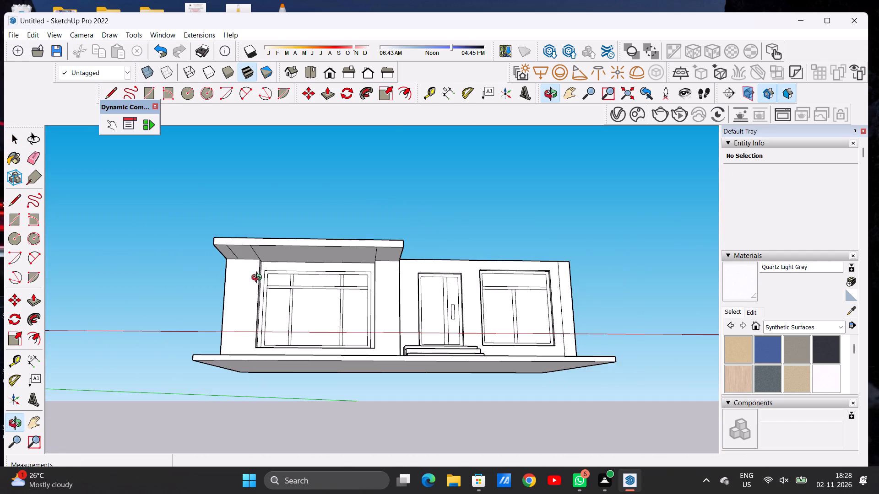
{"action": "scroll", "coordinate": [260, 272], "scroll_direction": "down", "scroll_amount": 1}
{"action": "scroll", "coordinate": [260, 272], "scroll_direction": "up", "scroll_amount": 5}
{"action": "scroll", "coordinate": [268, 244], "scroll_direction": "down", "scroll_amount": 1}
{"action": "scroll", "coordinate": [268, 244], "scroll_direction": "up", "scroll_amount": 5}
{"action": "key", "text": "e"}
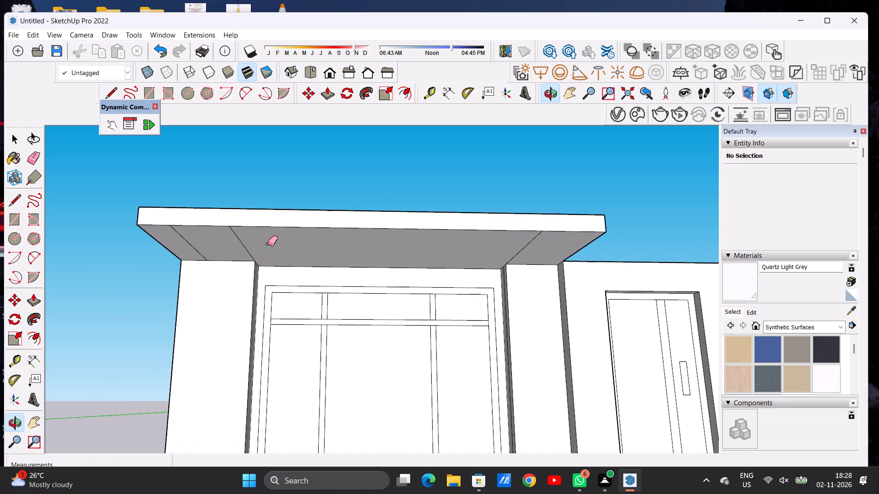
{"action": "scroll", "coordinate": [270, 262], "scroll_direction": "up", "scroll_amount": 6}
{"action": "left_click_drag", "start_coordinate": [232, 228], "coordinate": [220, 237]}
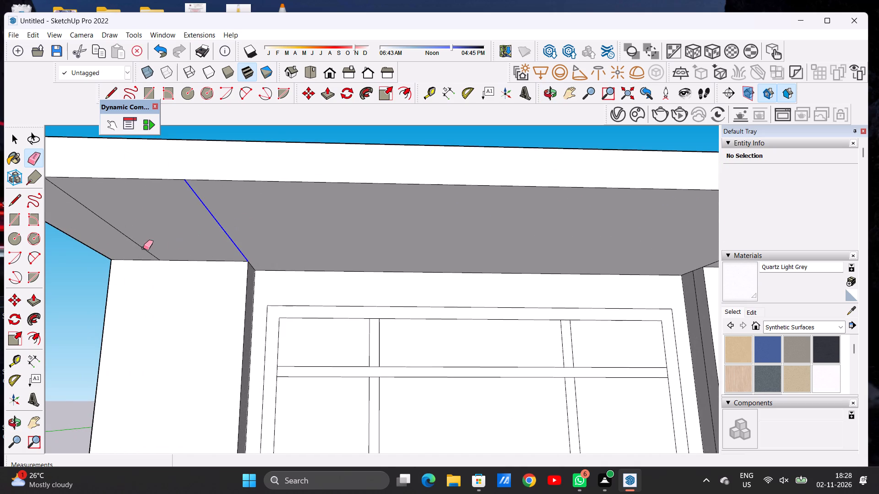
{"action": "left_click", "coordinate": [138, 243]}
{"action": "scroll", "coordinate": [183, 253], "scroll_direction": "down", "scroll_amount": 3}
{"action": "scroll", "coordinate": [185, 254], "scroll_direction": "up", "scroll_amount": 1}
{"action": "scroll", "coordinate": [186, 254], "scroll_direction": "down", "scroll_amount": 8}
{"action": "scroll", "coordinate": [456, 252], "scroll_direction": "up", "scroll_amount": 7}
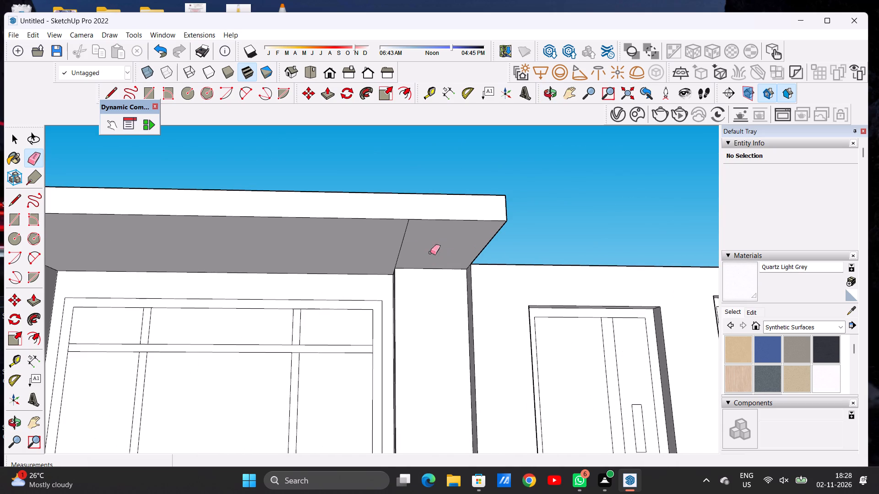
{"action": "left_click_drag", "start_coordinate": [411, 247], "coordinate": [398, 249]}
{"action": "left_click_drag", "start_coordinate": [396, 250], "coordinate": [390, 251]}
{"action": "key", "text": "space"}
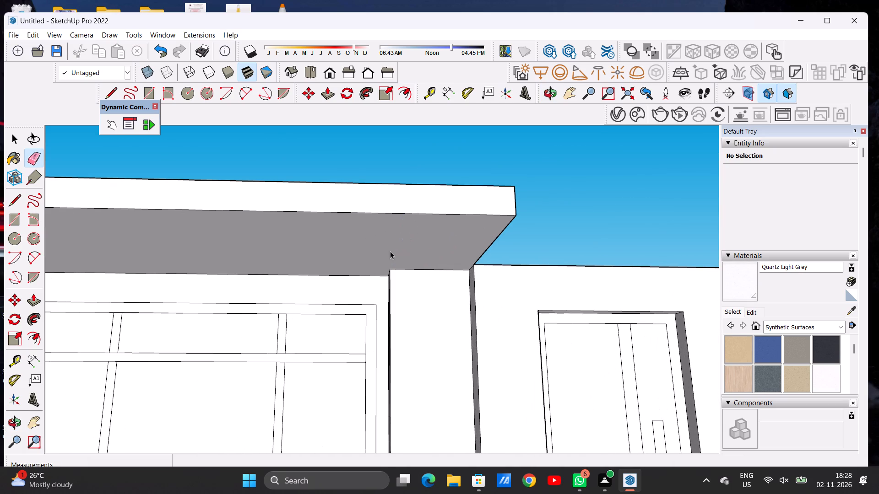
Examine the roof overhang and the front facade from above, straight on and from below the roof edge.
{"action": "left_click", "coordinate": [552, 89]}
{"action": "left_click_drag", "start_coordinate": [551, 166], "coordinate": [521, 218]}
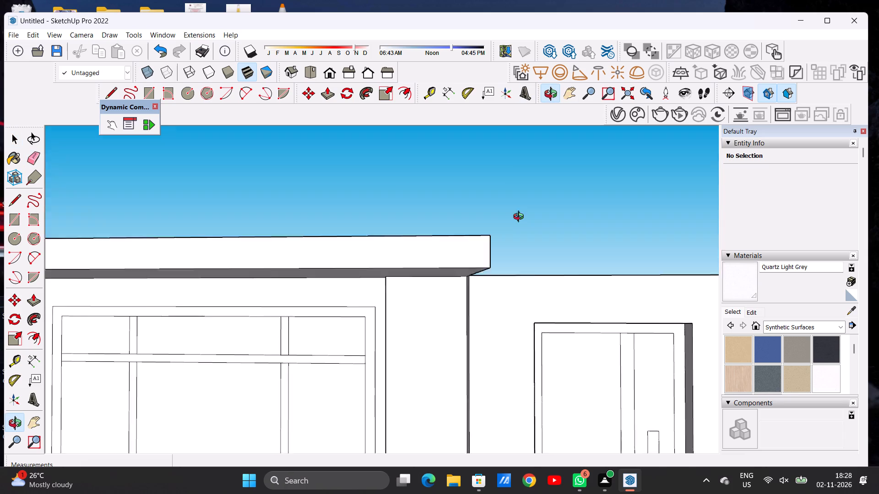
{"action": "left_click_drag", "start_coordinate": [521, 218], "coordinate": [496, 294]}
{"action": "scroll", "coordinate": [484, 251], "scroll_direction": "down", "scroll_amount": 8}
{"action": "left_click_drag", "start_coordinate": [507, 290], "coordinate": [549, 252]}
{"action": "left_click_drag", "start_coordinate": [375, 288], "coordinate": [387, 295]}
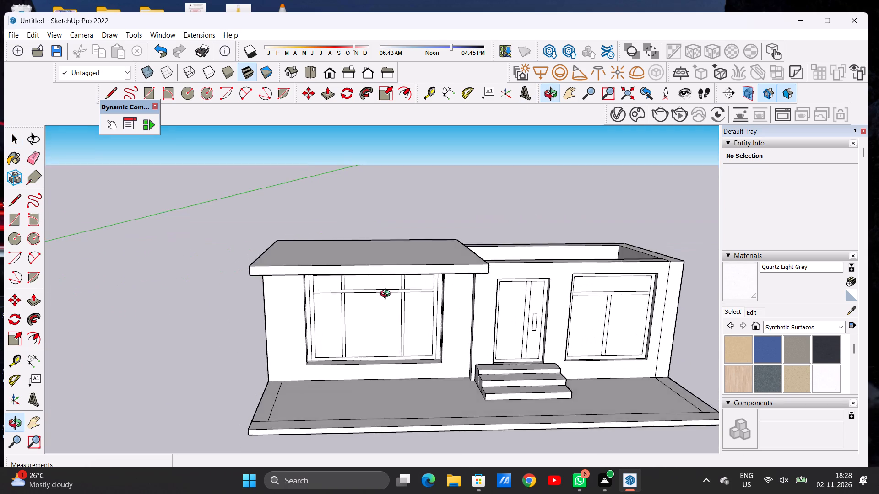
{"action": "left_click_drag", "start_coordinate": [387, 295], "coordinate": [364, 270]}
{"action": "scroll", "coordinate": [369, 306], "scroll_direction": "down", "scroll_amount": 7}
{"action": "scroll", "coordinate": [412, 311], "scroll_direction": "up", "scroll_amount": 2}
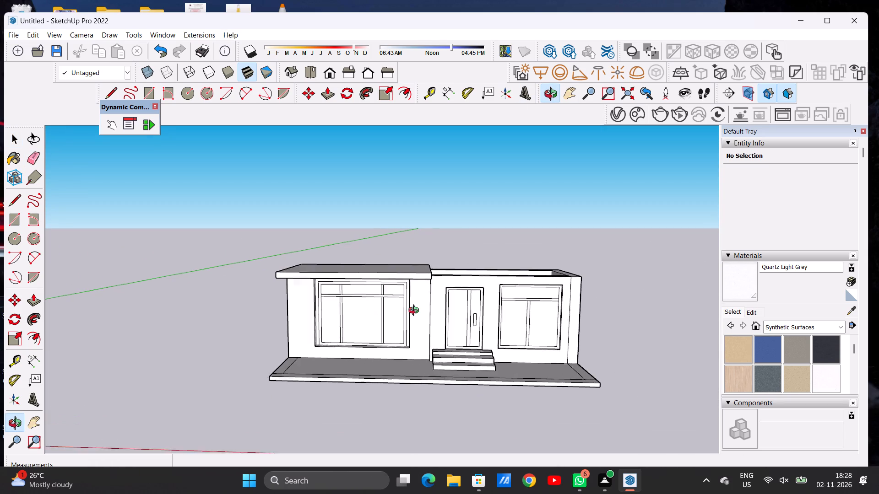
{"action": "scroll", "coordinate": [416, 311], "scroll_direction": "up", "scroll_amount": 4}
{"action": "left_click_drag", "start_coordinate": [422, 311], "coordinate": [429, 358]}
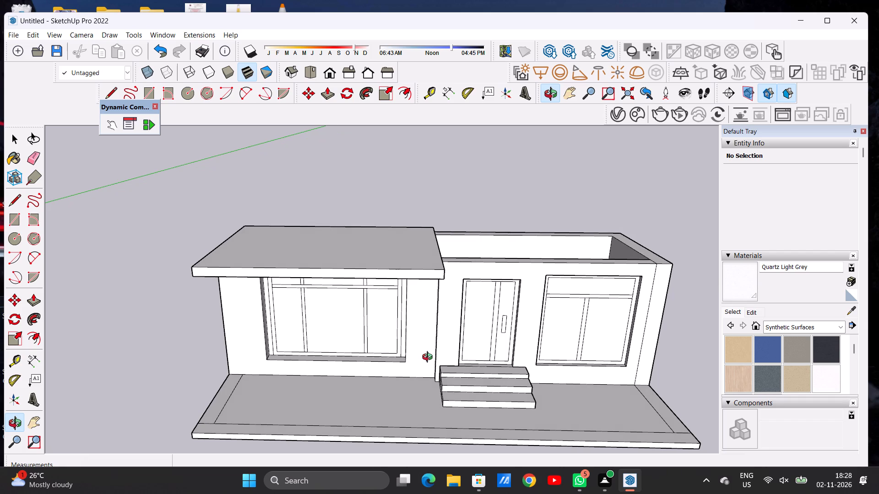
{"action": "scroll", "coordinate": [358, 320], "scroll_direction": "up", "scroll_amount": 4}
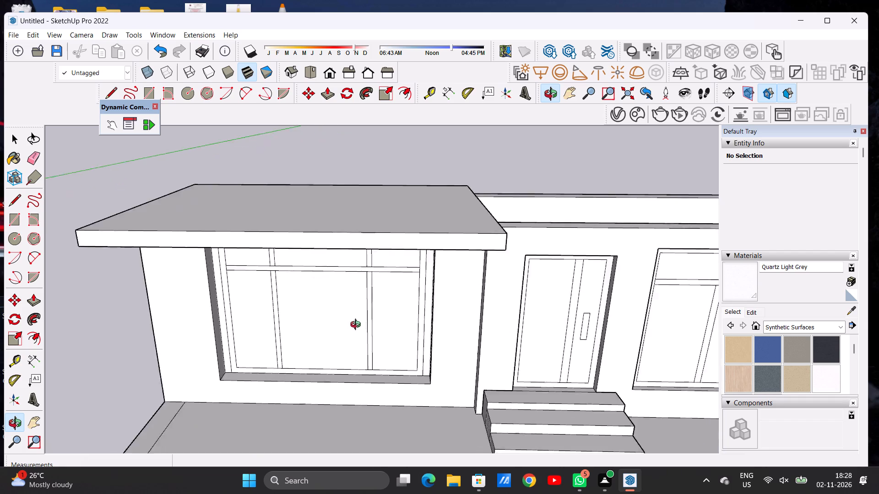
{"action": "scroll", "coordinate": [358, 326], "scroll_direction": "up", "scroll_amount": 2}
{"action": "left_click_drag", "start_coordinate": [361, 358], "coordinate": [376, 315]}
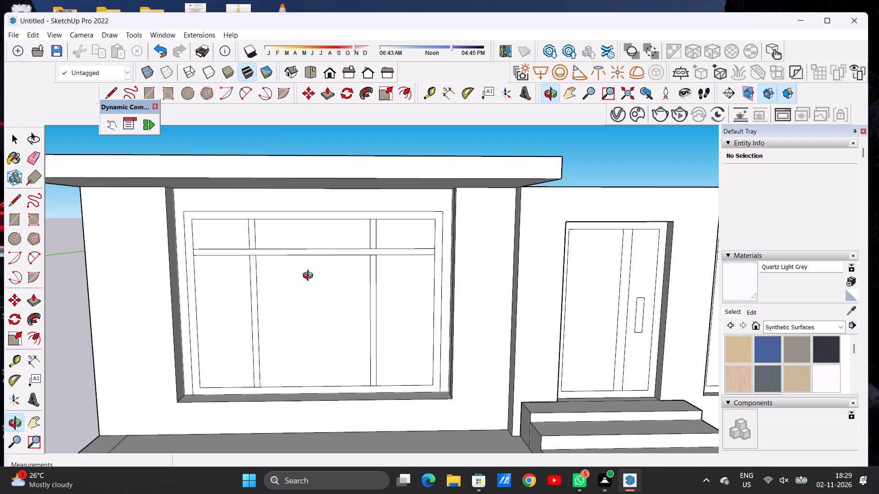
{"action": "scroll", "coordinate": [291, 282], "scroll_direction": "down", "scroll_amount": 15}
{"action": "scroll", "coordinate": [288, 301], "scroll_direction": "up", "scroll_amount": 2}
{"action": "scroll", "coordinate": [288, 303], "scroll_direction": "down", "scroll_amount": 1}
{"action": "scroll", "coordinate": [288, 303], "scroll_direction": "up", "scroll_amount": 11}
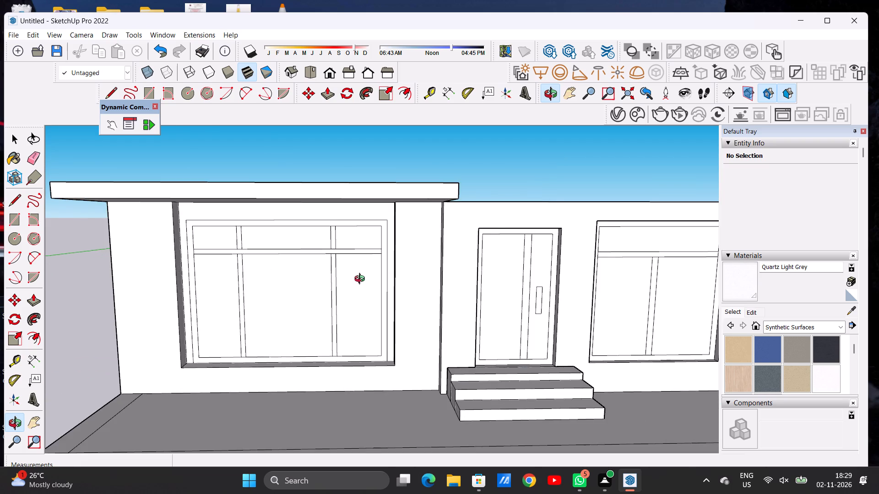
Push/Pull the roof slab's door-side end face about 29' 7 1/4" across the door and second window, to the far end wall.
{"action": "left_click_drag", "start_coordinate": [364, 280], "coordinate": [266, 294]}
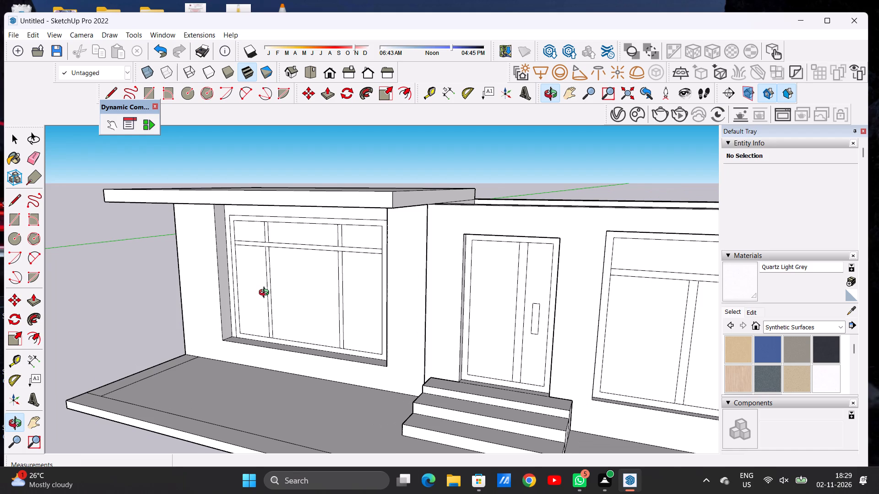
{"action": "scroll", "coordinate": [266, 294], "scroll_direction": "down", "scroll_amount": 6}
{"action": "left_click_drag", "start_coordinate": [392, 287], "coordinate": [338, 316]}
{"action": "scroll", "coordinate": [353, 253], "scroll_direction": "up", "scroll_amount": 4}
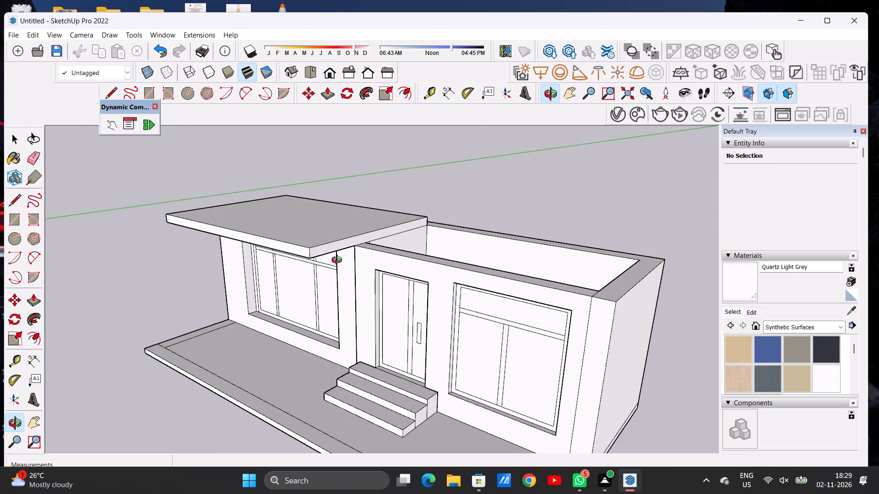
{"action": "scroll", "coordinate": [339, 261], "scroll_direction": "up", "scroll_amount": 4}
{"action": "key", "text": "space"}
{"action": "type", "text": "P"}
{"action": "left_click", "coordinate": [309, 238]}
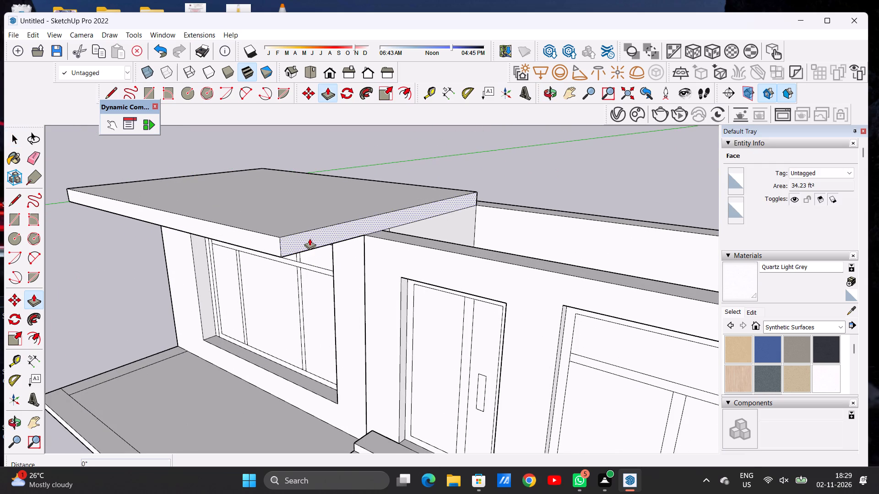
{"action": "scroll", "coordinate": [393, 269], "scroll_direction": "down", "scroll_amount": 16}
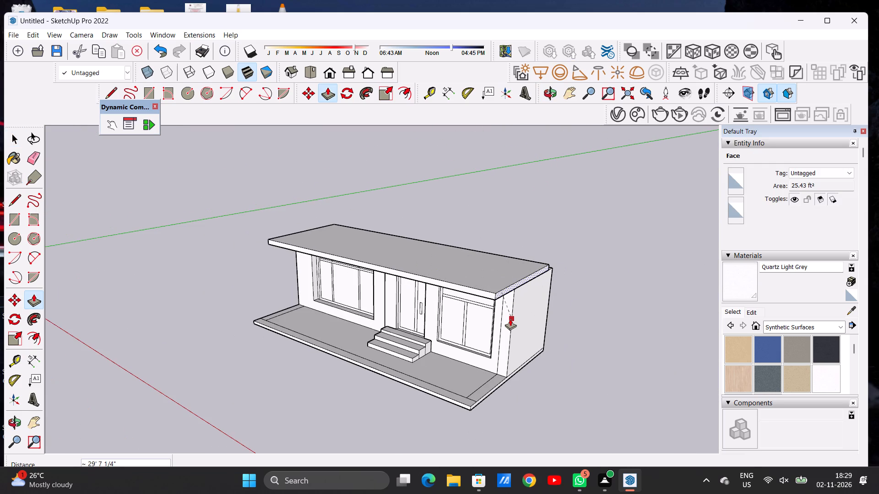
{"action": "left_click", "coordinate": [510, 319]}
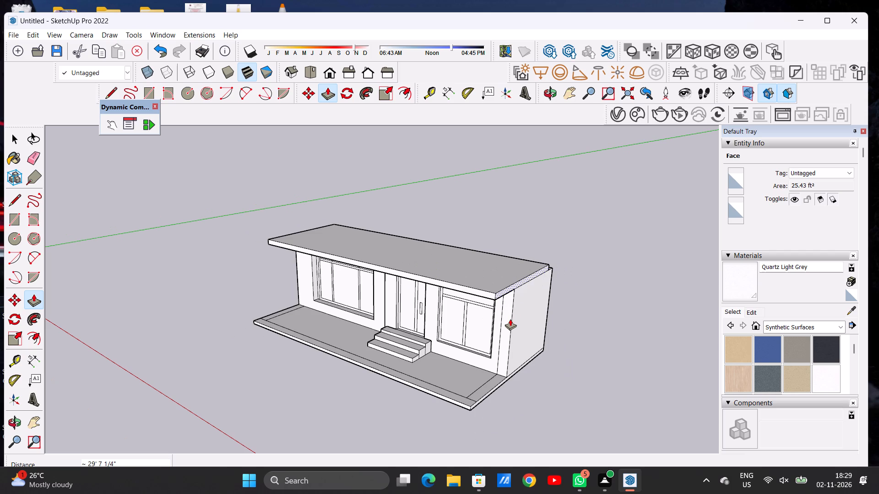
{"action": "key", "text": "space"}
Push/Pull the roof slab's rear face outward about 1' 11 15/16", flush with the back wall's outer face.
{"action": "scroll", "coordinate": [520, 275], "scroll_direction": "up", "scroll_amount": 1}
{"action": "scroll", "coordinate": [521, 278], "scroll_direction": "down", "scroll_amount": 1}
{"action": "scroll", "coordinate": [523, 279], "scroll_direction": "up", "scroll_amount": 1}
{"action": "scroll", "coordinate": [524, 280], "scroll_direction": "down", "scroll_amount": 1}
{"action": "scroll", "coordinate": [524, 280], "scroll_direction": "up", "scroll_amount": 9}
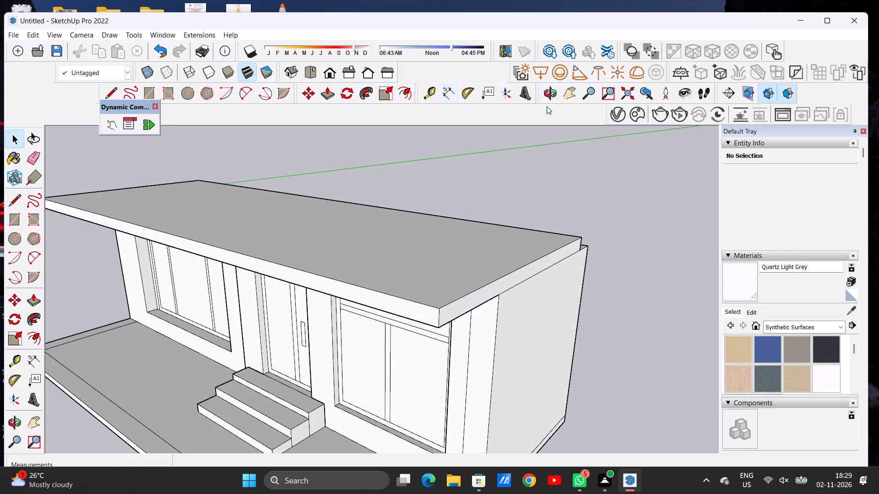
{"action": "left_click", "coordinate": [550, 93]}
{"action": "left_click_drag", "start_coordinate": [518, 250], "coordinate": [284, 280]}
{"action": "scroll", "coordinate": [394, 332], "scroll_direction": "up", "scroll_amount": 6}
{"action": "scroll", "coordinate": [394, 332], "scroll_direction": "down", "scroll_amount": 1}
{"action": "scroll", "coordinate": [394, 332], "scroll_direction": "up", "scroll_amount": 3}
{"action": "key", "text": "p"}
{"action": "scroll", "coordinate": [385, 330], "scroll_direction": "up", "scroll_amount": 5}
{"action": "left_click", "coordinate": [360, 313]}
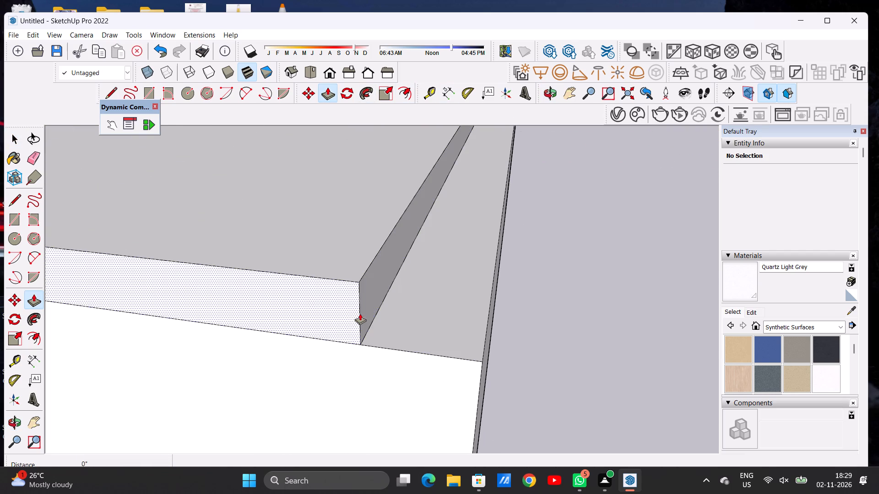
{"action": "key", "text": "space"}
{"action": "type", "text": "P"}
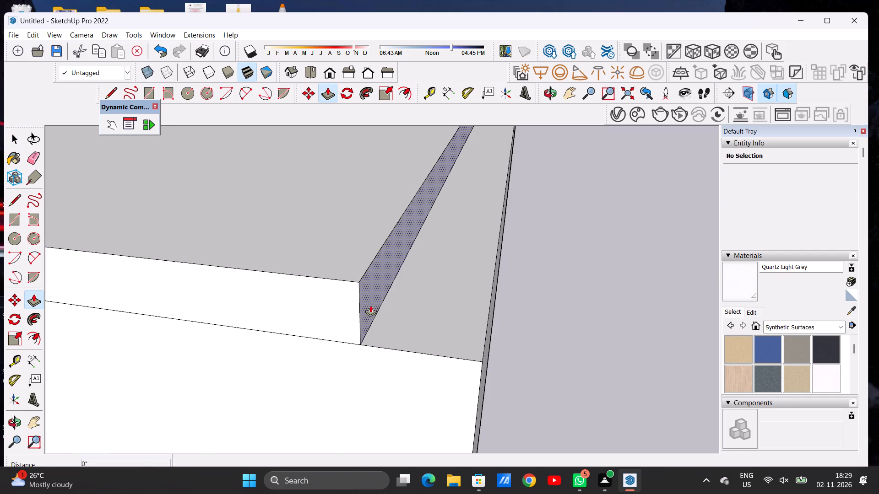
{"action": "left_click", "coordinate": [369, 303]}
{"action": "left_click", "coordinate": [482, 362]}
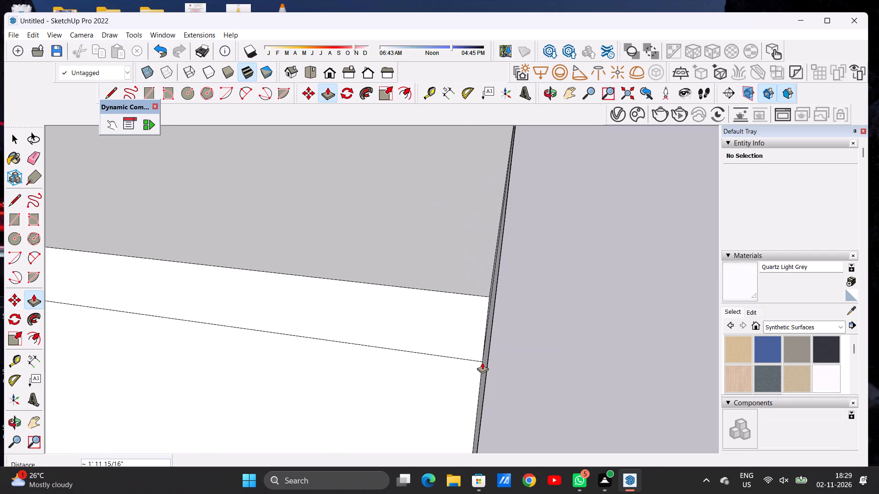
{"action": "key", "text": "space"}
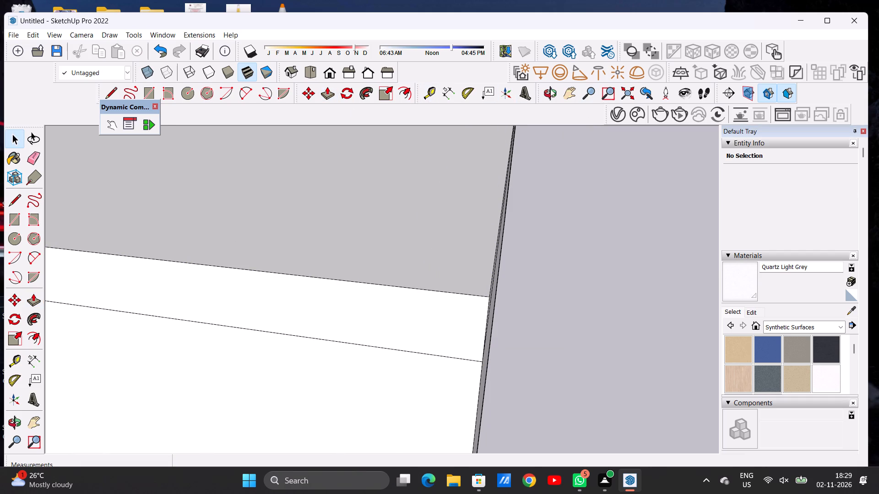
Examine the extended roof slab from its rear corner round to the front, including the entrance steps and the overhang above the door.
{"action": "left_click", "coordinate": [549, 93]}
{"action": "left_click_drag", "start_coordinate": [398, 260], "coordinate": [490, 248]}
{"action": "scroll", "coordinate": [467, 262], "scroll_direction": "down", "scroll_amount": 2}
{"action": "scroll", "coordinate": [467, 268], "scroll_direction": "up", "scroll_amount": 1}
{"action": "scroll", "coordinate": [467, 268], "scroll_direction": "down", "scroll_amount": 9}
{"action": "scroll", "coordinate": [477, 261], "scroll_direction": "up", "scroll_amount": 1}
{"action": "scroll", "coordinate": [479, 259], "scroll_direction": "down", "scroll_amount": 4}
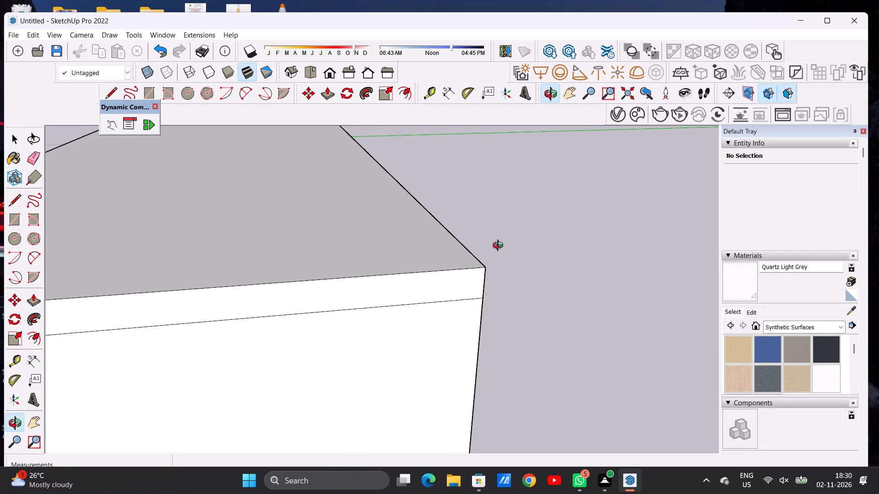
{"action": "scroll", "coordinate": [500, 247], "scroll_direction": "down", "scroll_amount": 3}
{"action": "left_click_drag", "start_coordinate": [376, 261], "coordinate": [506, 245]}
{"action": "left_click_drag", "start_coordinate": [349, 273], "coordinate": [507, 240]}
{"action": "left_click_drag", "start_coordinate": [414, 258], "coordinate": [417, 356]}
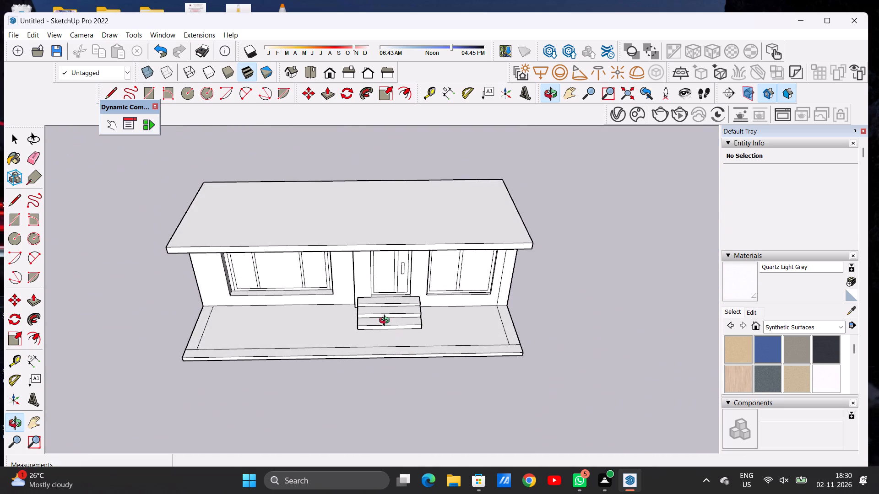
{"action": "scroll", "coordinate": [386, 322], "scroll_direction": "up", "scroll_amount": 1}
{"action": "scroll", "coordinate": [386, 322], "scroll_direction": "down", "scroll_amount": 1}
{"action": "scroll", "coordinate": [386, 322], "scroll_direction": "up", "scroll_amount": 14}
{"action": "left_click_drag", "start_coordinate": [353, 333], "coordinate": [320, 231]}
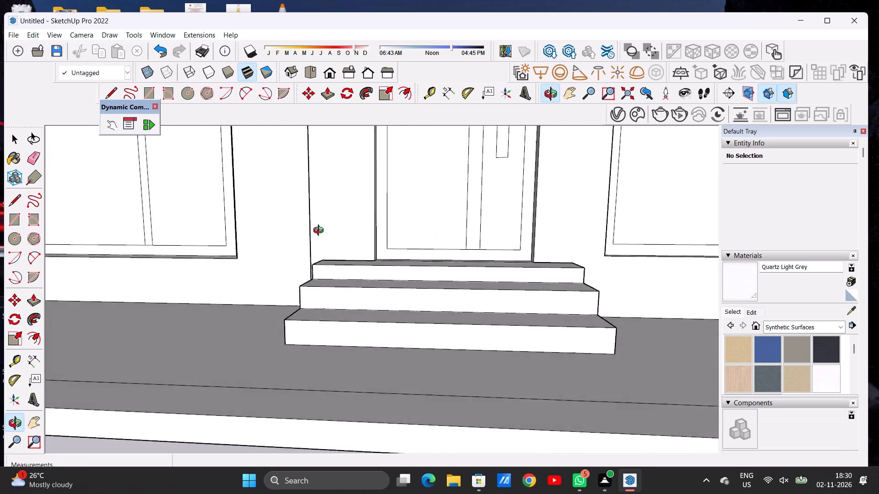
{"action": "left_click_drag", "start_coordinate": [320, 231], "coordinate": [360, 229]}
{"action": "scroll", "coordinate": [399, 304], "scroll_direction": "down", "scroll_amount": 15}
{"action": "scroll", "coordinate": [402, 309], "scroll_direction": "up", "scroll_amount": 1}
{"action": "scroll", "coordinate": [403, 310], "scroll_direction": "down", "scroll_amount": 1}
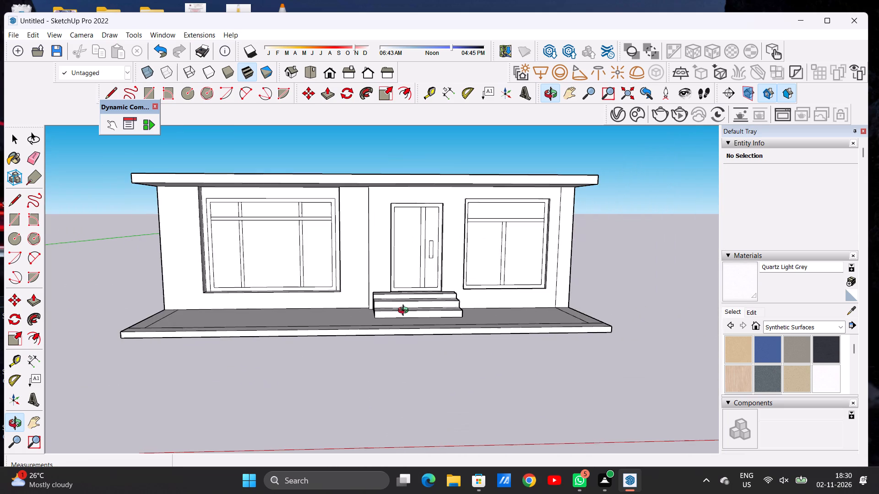
{"action": "left_click_drag", "start_coordinate": [426, 285], "coordinate": [420, 257]}
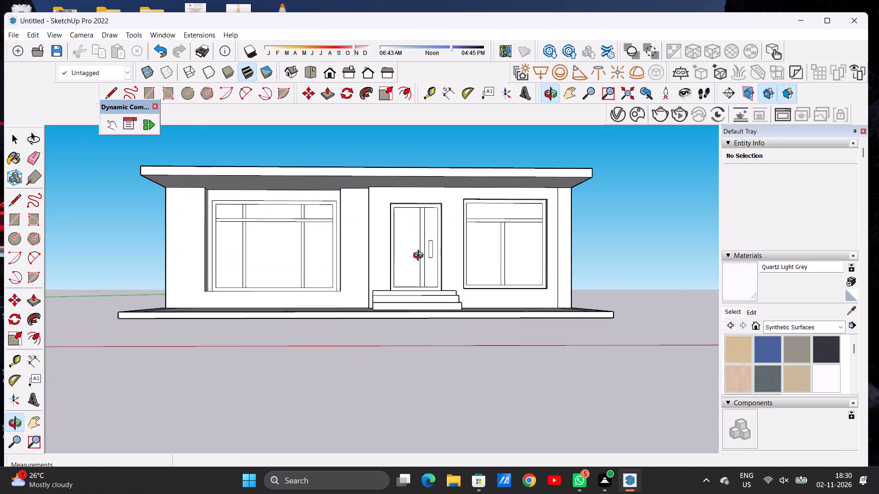
{"action": "scroll", "coordinate": [371, 227], "scroll_direction": "up", "scroll_amount": 4}
{"action": "scroll", "coordinate": [371, 227], "scroll_direction": "down", "scroll_amount": 1}
{"action": "scroll", "coordinate": [371, 227], "scroll_direction": "up", "scroll_amount": 7}
{"action": "left_click_drag", "start_coordinate": [381, 264], "coordinate": [374, 182]}
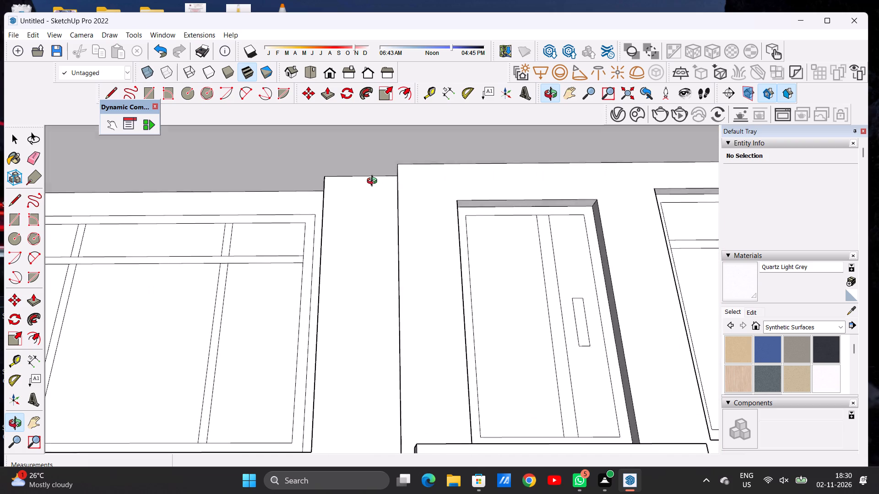
{"action": "left_click_drag", "start_coordinate": [374, 182], "coordinate": [380, 296]}
{"action": "scroll", "coordinate": [380, 305], "scroll_direction": "down", "scroll_amount": 4}
{"action": "scroll", "coordinate": [380, 295], "scroll_direction": "up", "scroll_amount": 1}
{"action": "scroll", "coordinate": [380, 295], "scroll_direction": "down", "scroll_amount": 12}
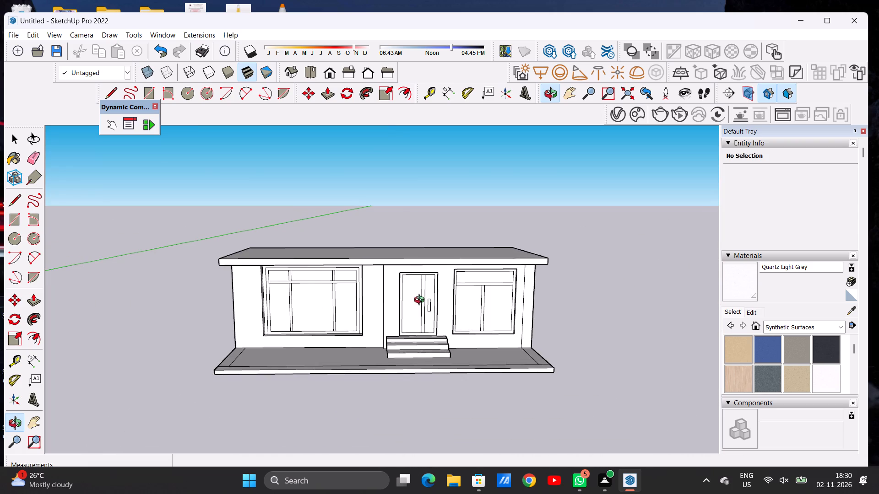
Examine the building from both ends, from below the slab and from above, including the large front window under the overhang.
{"action": "left_click_drag", "start_coordinate": [413, 307], "coordinate": [304, 344]}
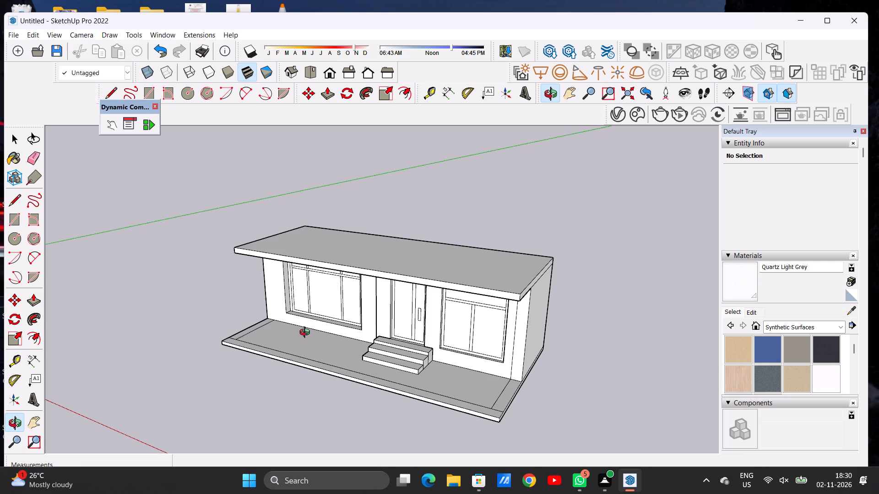
{"action": "scroll", "coordinate": [258, 250], "scroll_direction": "down", "scroll_amount": 5}
{"action": "left_click_drag", "start_coordinate": [270, 294], "coordinate": [453, 283]}
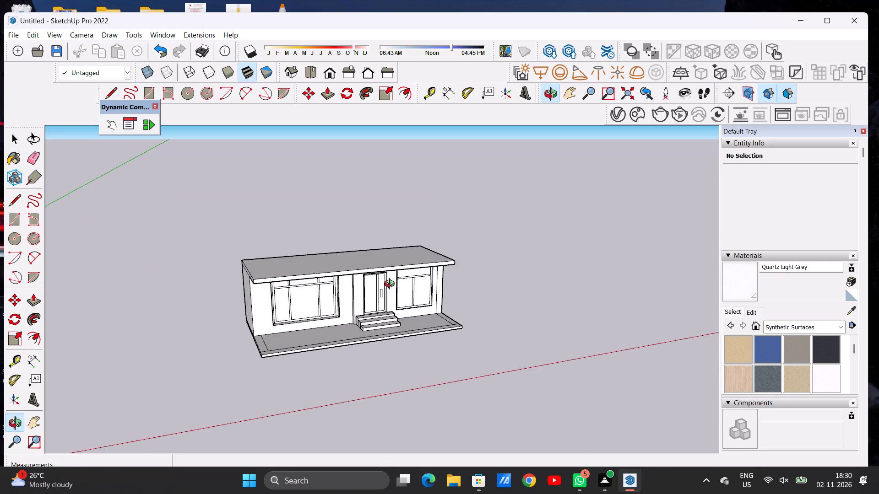
{"action": "scroll", "coordinate": [281, 287], "scroll_direction": "up", "scroll_amount": 18}
{"action": "left_click_drag", "start_coordinate": [302, 317], "coordinate": [288, 222]}
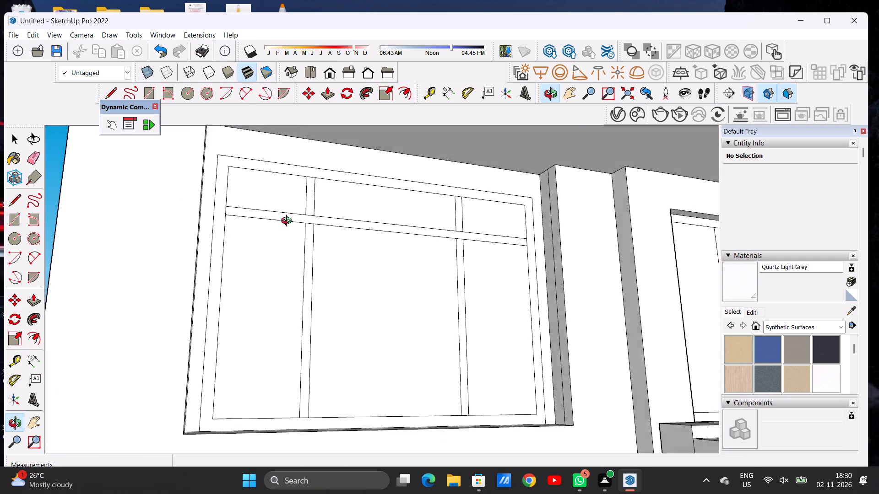
{"action": "left_click_drag", "start_coordinate": [288, 222], "coordinate": [268, 280]}
{"action": "scroll", "coordinate": [274, 325], "scroll_direction": "down", "scroll_amount": 8}
{"action": "scroll", "coordinate": [294, 295], "scroll_direction": "up", "scroll_amount": 1}
{"action": "scroll", "coordinate": [294, 295], "scroll_direction": "down", "scroll_amount": 9}
{"action": "scroll", "coordinate": [290, 298], "scroll_direction": "up", "scroll_amount": 1}
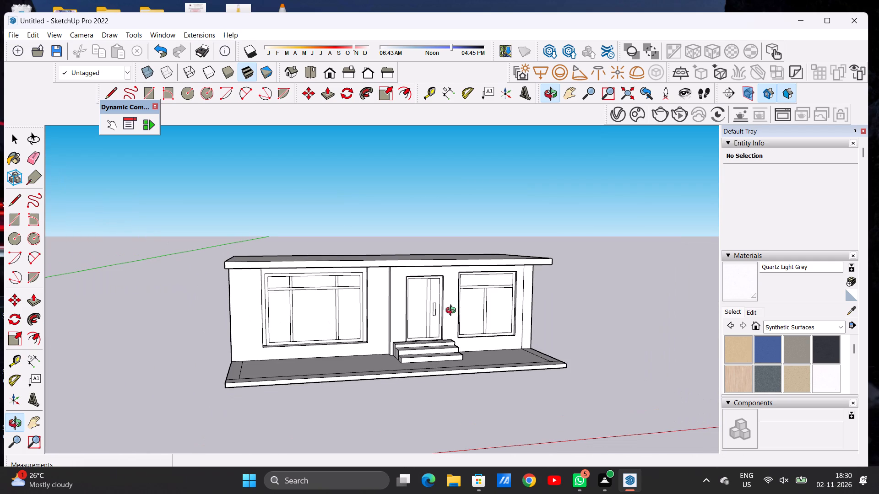
{"action": "left_click_drag", "start_coordinate": [454, 314], "coordinate": [133, 334]}
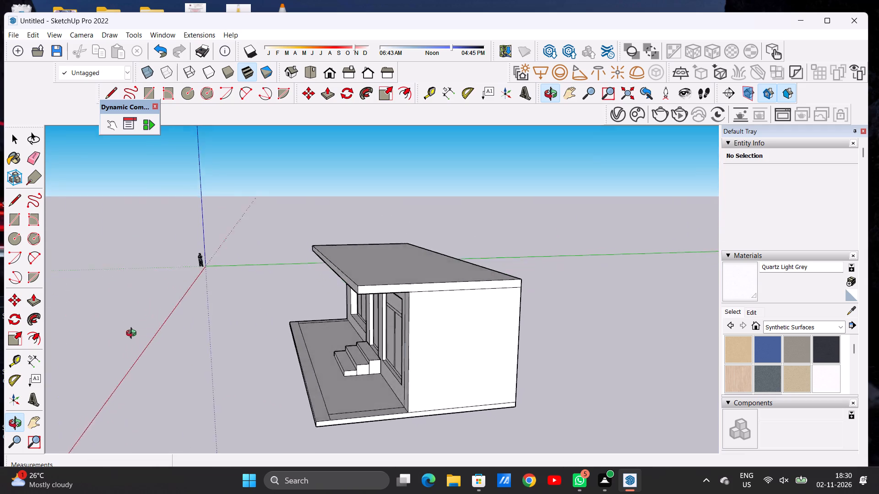
{"action": "left_click_drag", "start_coordinate": [133, 334], "coordinate": [434, 297]}
{"action": "left_click_drag", "start_coordinate": [419, 335], "coordinate": [373, 229]}
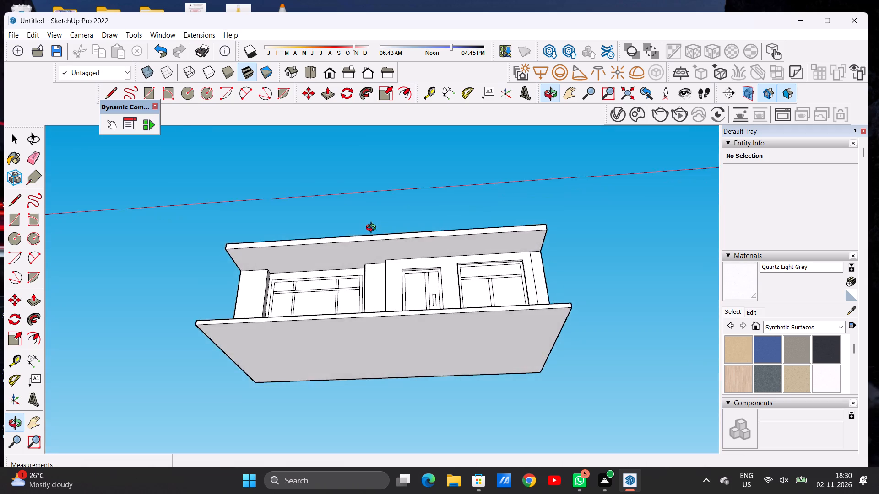
{"action": "left_click_drag", "start_coordinate": [373, 229], "coordinate": [387, 394]}
{"action": "left_click_drag", "start_coordinate": [327, 306], "coordinate": [353, 367]}
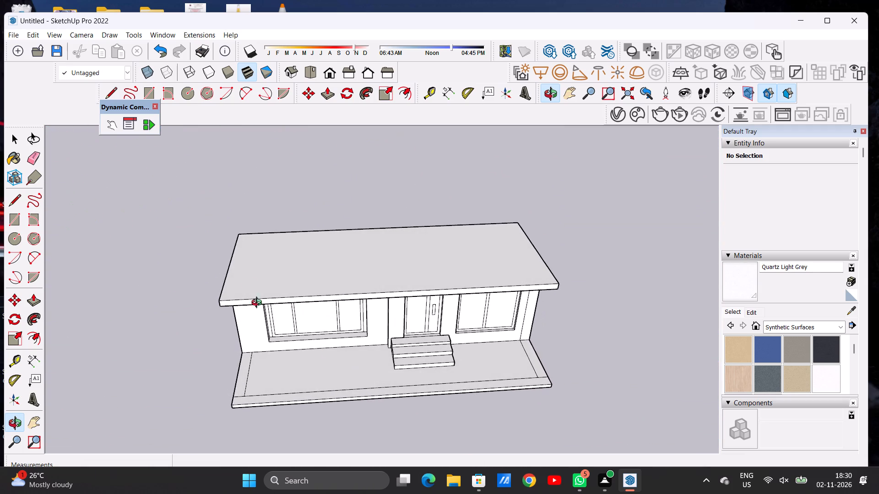
{"action": "scroll", "coordinate": [249, 286], "scroll_direction": "down", "scroll_amount": 5}
{"action": "left_click_drag", "start_coordinate": [358, 260], "coordinate": [351, 333]}
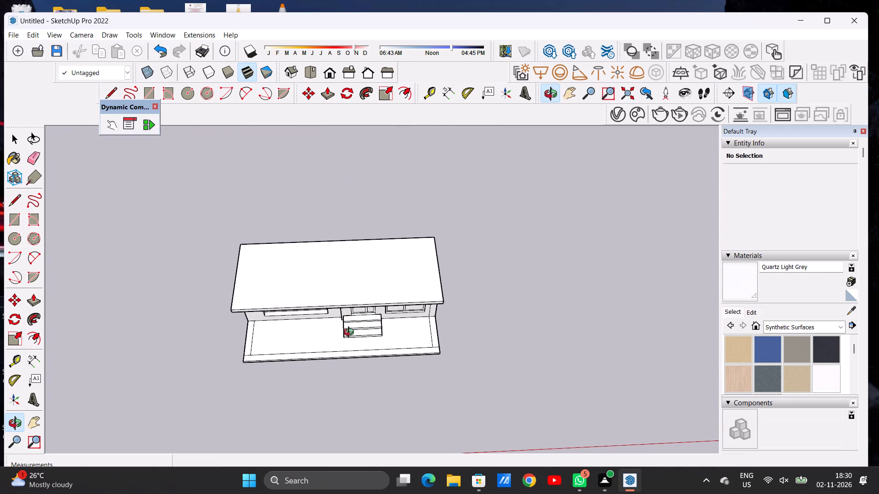
{"action": "left_click_drag", "start_coordinate": [351, 333], "coordinate": [339, 328]}
Examine the front facade with its door, steps, both framed windows and the large window's sill, close up and as a whole.
{"action": "scroll", "coordinate": [355, 281], "scroll_direction": "up", "scroll_amount": 8}
{"action": "left_click_drag", "start_coordinate": [380, 357], "coordinate": [365, 217]}
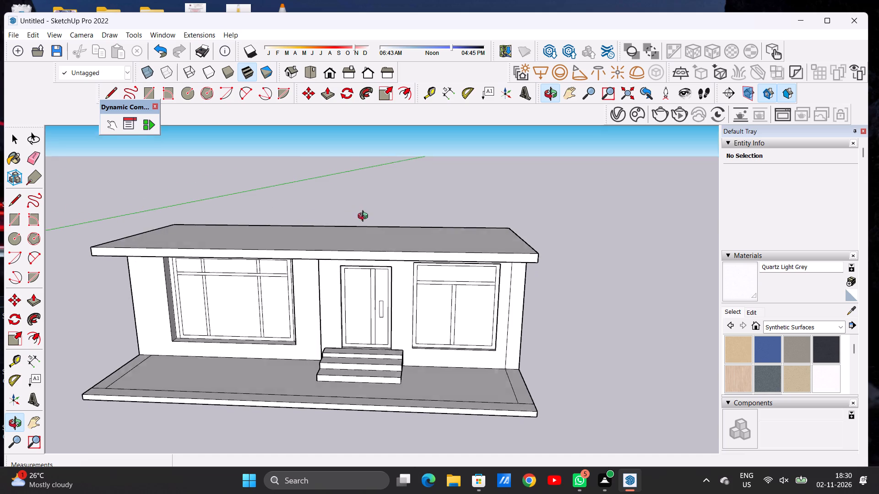
{"action": "left_click_drag", "start_coordinate": [365, 217], "coordinate": [365, 216]}
{"action": "scroll", "coordinate": [377, 306], "scroll_direction": "up", "scroll_amount": 6}
{"action": "left_click_drag", "start_coordinate": [432, 305], "coordinate": [360, 275]}
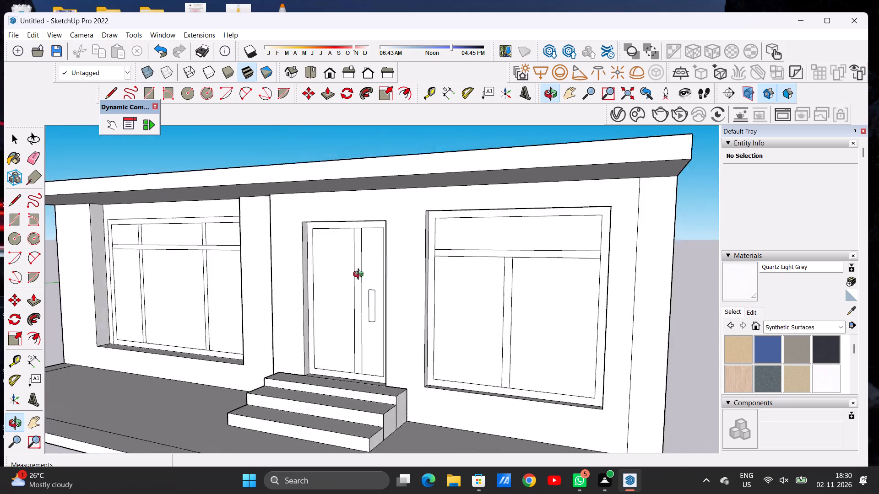
{"action": "left_click_drag", "start_coordinate": [360, 275], "coordinate": [429, 280]}
{"action": "scroll", "coordinate": [408, 286], "scroll_direction": "down", "scroll_amount": 11}
{"action": "left_click_drag", "start_coordinate": [254, 296], "coordinate": [423, 297]}
{"action": "left_click_drag", "start_coordinate": [296, 306], "coordinate": [326, 306]}
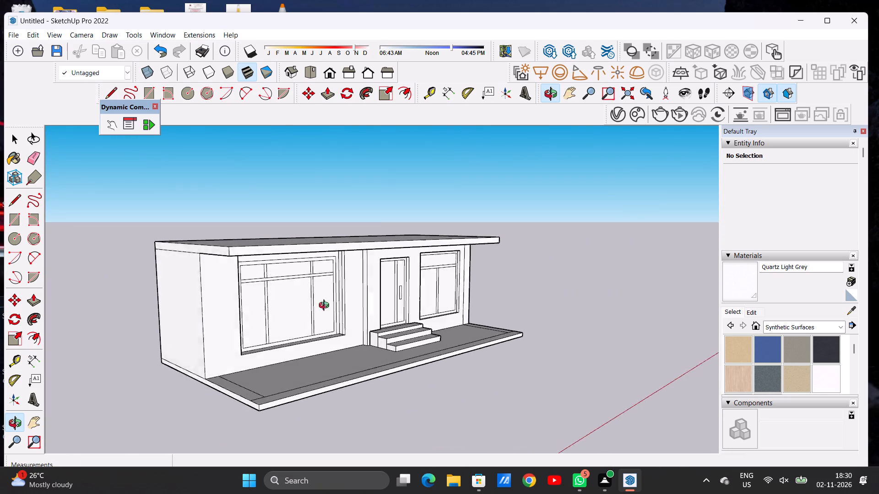
{"action": "left_click_drag", "start_coordinate": [326, 306], "coordinate": [137, 348]}
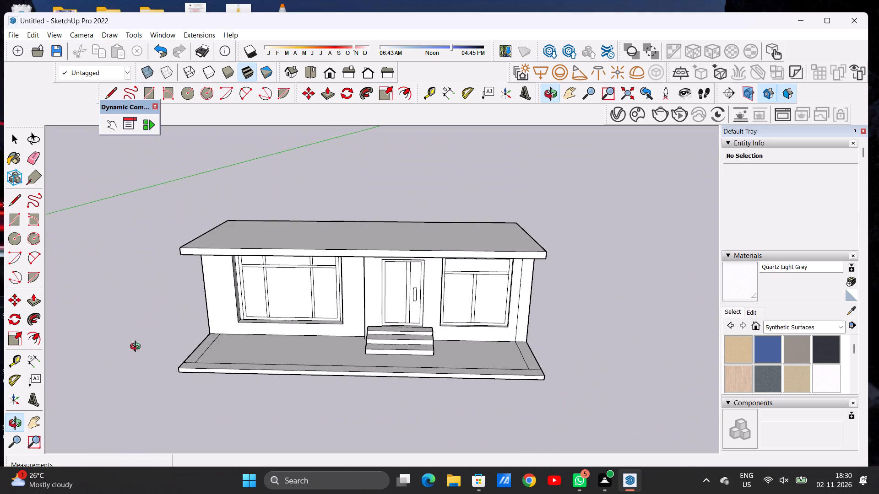
{"action": "left_click_drag", "start_coordinate": [137, 348], "coordinate": [142, 349]}
{"action": "scroll", "coordinate": [280, 323], "scroll_direction": "up", "scroll_amount": 15}
{"action": "left_click_drag", "start_coordinate": [206, 294], "coordinate": [223, 378]}
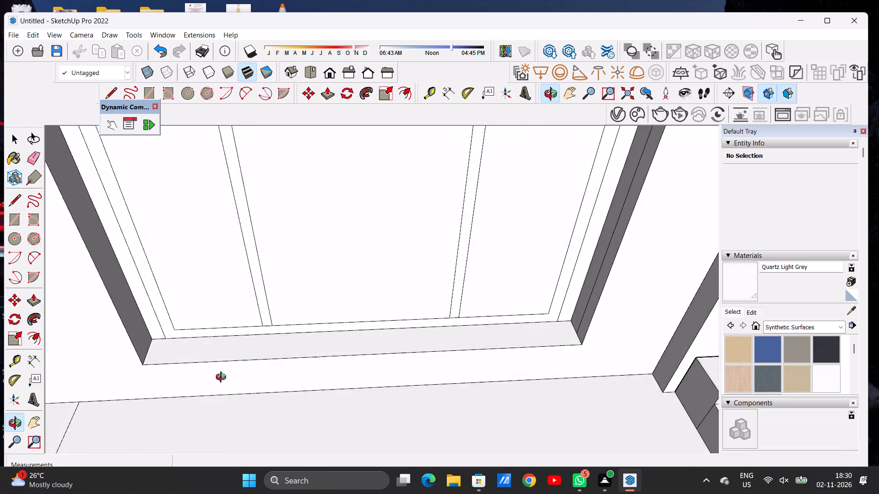
{"action": "left_click_drag", "start_coordinate": [223, 378], "coordinate": [199, 350]}
{"action": "scroll", "coordinate": [231, 355], "scroll_direction": "down", "scroll_amount": 2}
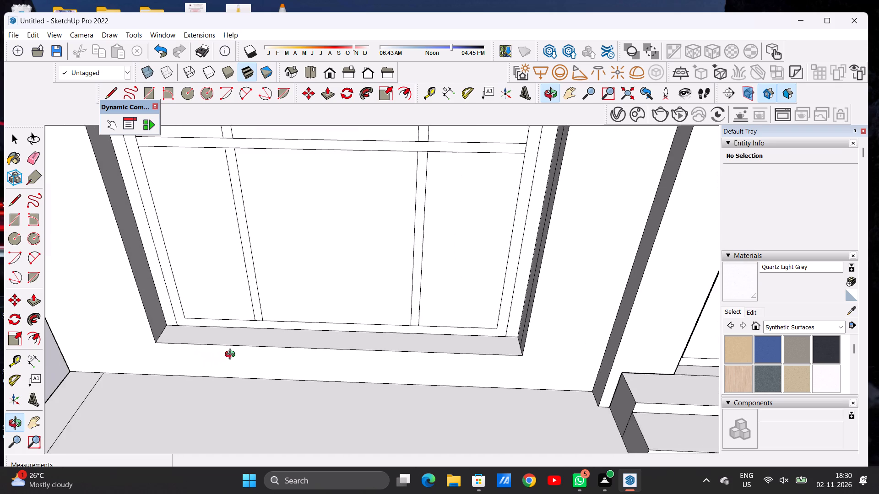
{"action": "scroll", "coordinate": [232, 355], "scroll_direction": "down", "scroll_amount": 6}
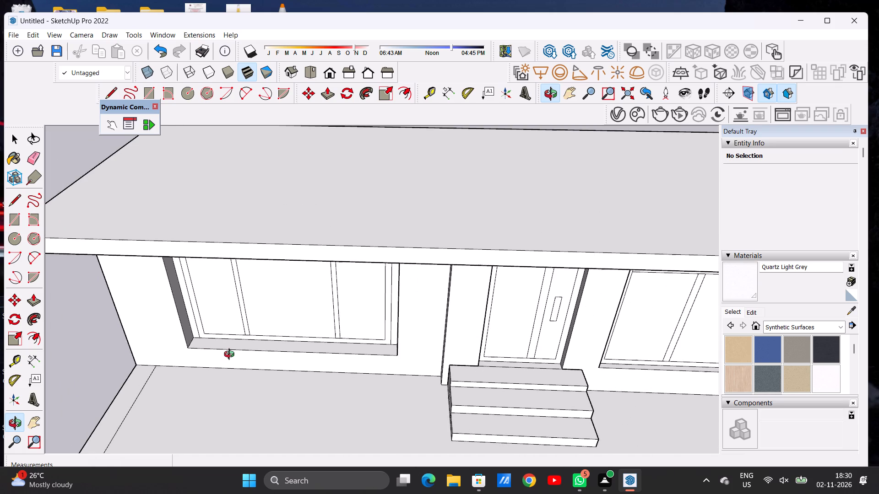
{"action": "scroll", "coordinate": [237, 354], "scroll_direction": "down", "scroll_amount": 4}
{"action": "left_click_drag", "start_coordinate": [342, 388], "coordinate": [359, 293]}
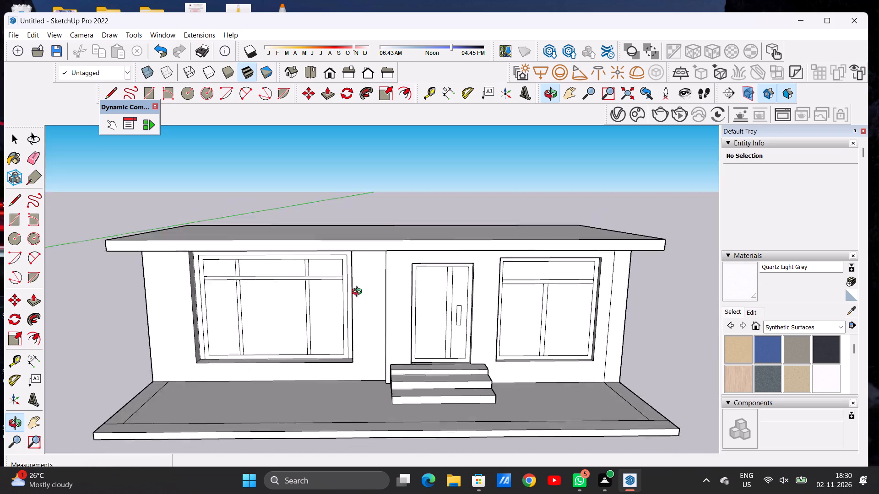
{"action": "left_click_drag", "start_coordinate": [359, 293], "coordinate": [372, 346]}
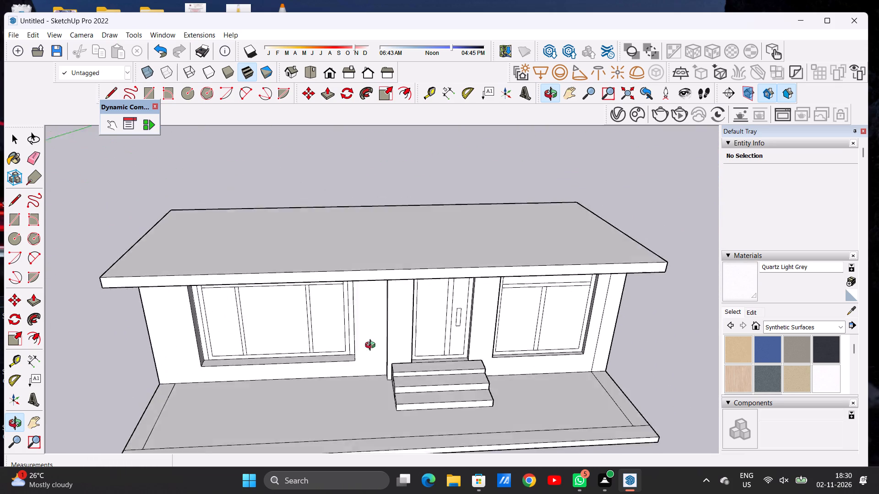
{"action": "left_click_drag", "start_coordinate": [372, 346], "coordinate": [382, 295]}
{"action": "left_click_drag", "start_coordinate": [364, 291], "coordinate": [317, 304]}
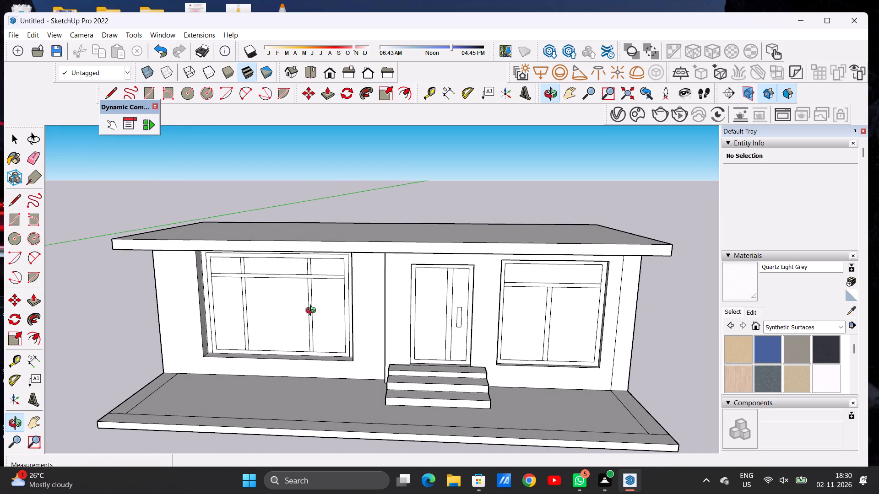
{"action": "scroll", "coordinate": [276, 315], "scroll_direction": "down", "scroll_amount": 7}
{"action": "left_click_drag", "start_coordinate": [281, 338], "coordinate": [307, 325]}
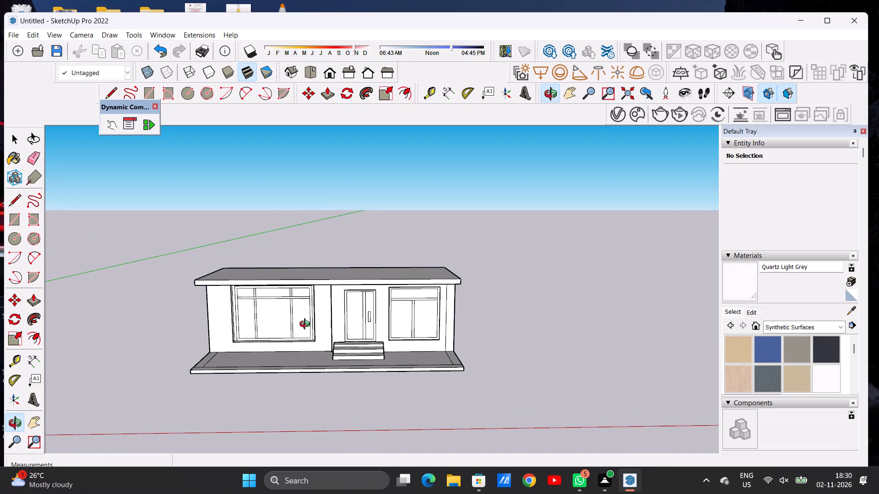
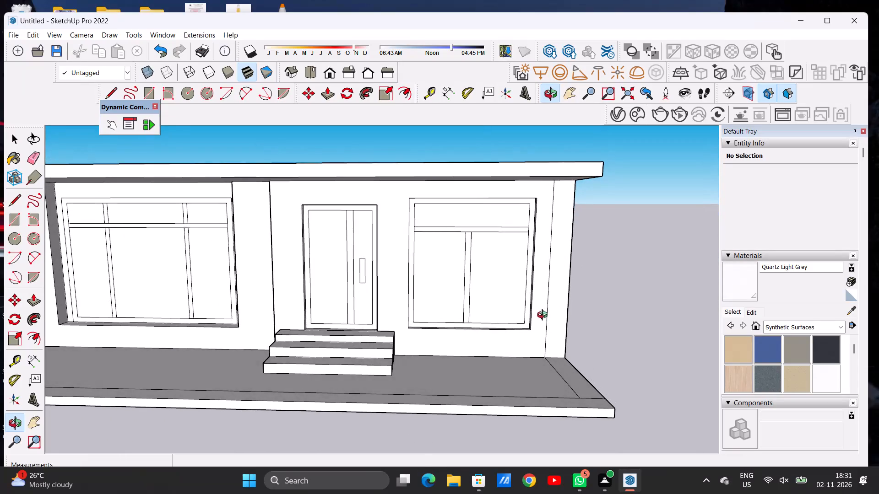
Examine the whole building from above the front, including the roof slab, the base slab and the large-window end.
{"action": "scroll", "coordinate": [559, 314], "scroll_direction": "down", "scroll_amount": 14}
{"action": "left_click_drag", "start_coordinate": [488, 319], "coordinate": [498, 371]}
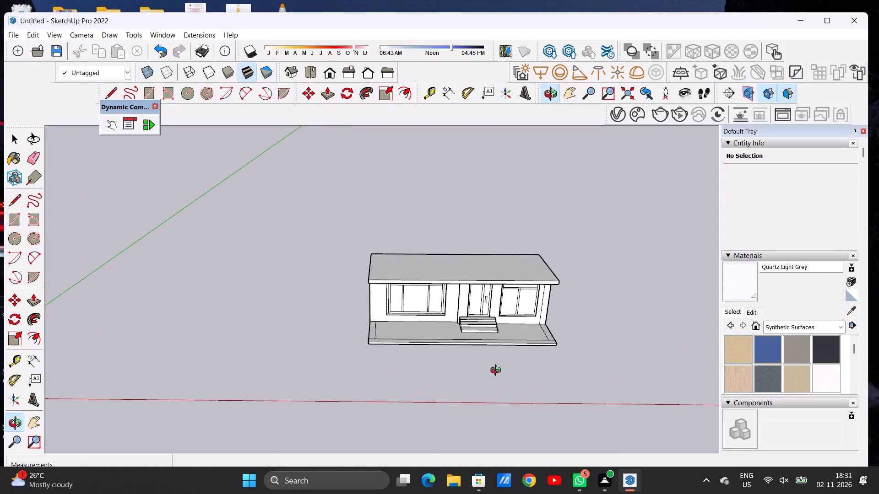
{"action": "left_click_drag", "start_coordinate": [498, 371], "coordinate": [499, 374]}
{"action": "scroll", "coordinate": [565, 348], "scroll_direction": "up", "scroll_amount": 1}
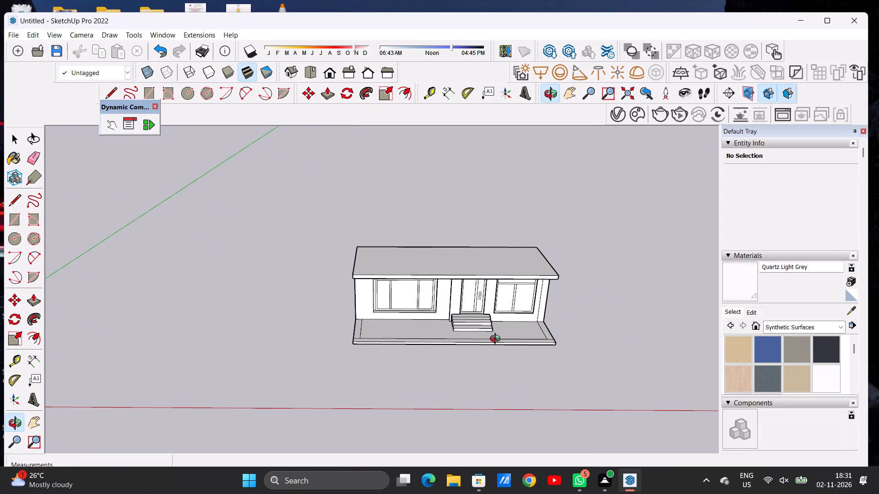
{"action": "scroll", "coordinate": [305, 299], "scroll_direction": "down", "scroll_amount": 4}
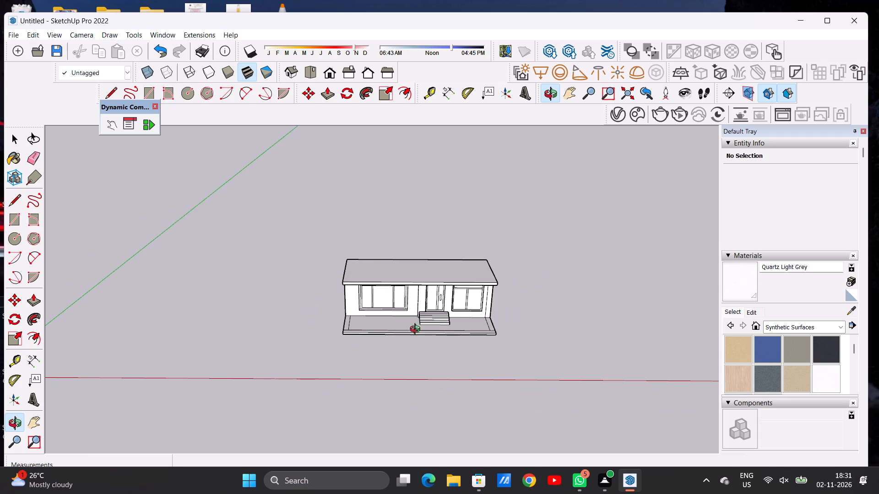
{"action": "scroll", "coordinate": [479, 314], "scroll_direction": "up", "scroll_amount": 9}
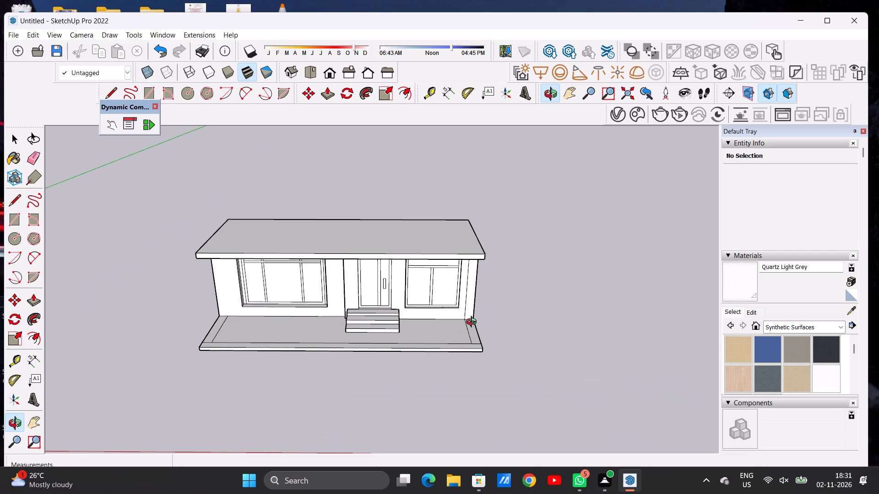
{"action": "scroll", "coordinate": [388, 297], "scroll_direction": "down", "scroll_amount": 7}
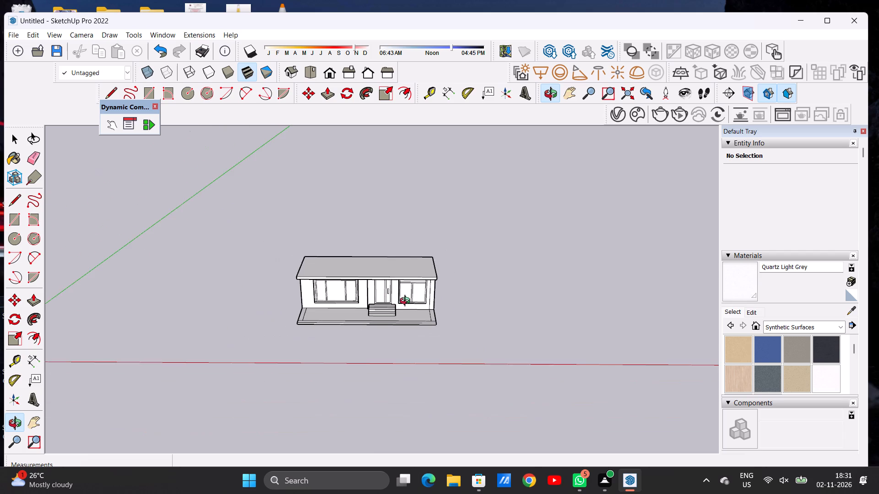
{"action": "left_click_drag", "start_coordinate": [302, 307], "coordinate": [283, 368]}
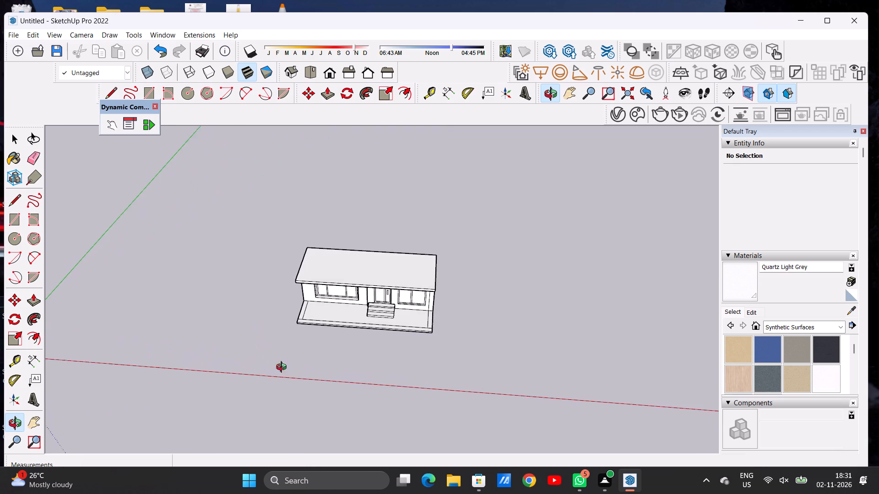
{"action": "left_click_drag", "start_coordinate": [283, 368], "coordinate": [286, 379]}
{"action": "scroll", "coordinate": [327, 324], "scroll_direction": "up", "scroll_amount": 6}
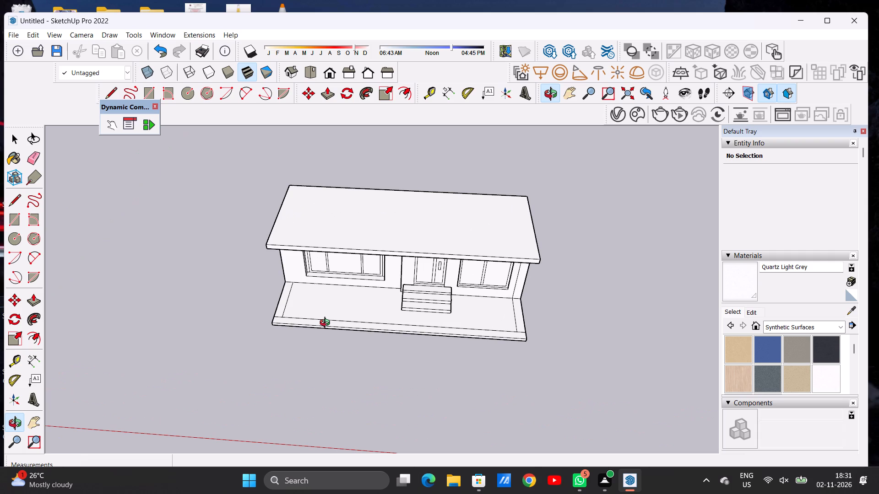
{"action": "scroll", "coordinate": [347, 306], "scroll_direction": "down", "scroll_amount": 7}
{"action": "left_click_drag", "start_coordinate": [331, 308], "coordinate": [516, 271]}
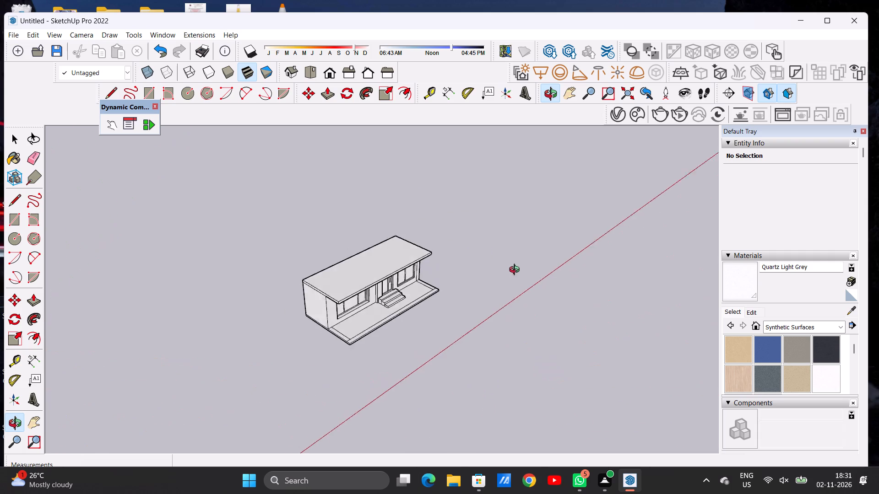
{"action": "left_click_drag", "start_coordinate": [516, 271], "coordinate": [519, 270]}
{"action": "left_click_drag", "start_coordinate": [493, 291], "coordinate": [315, 352]}
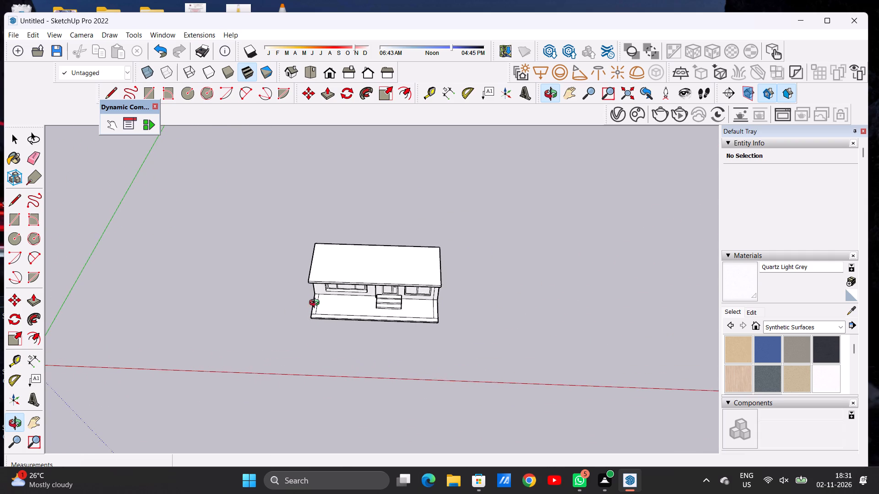
Examine the front base slab, the large window and the entrance steps, close up and from above.
{"action": "scroll", "coordinate": [316, 304], "scroll_direction": "up", "scroll_amount": 10}
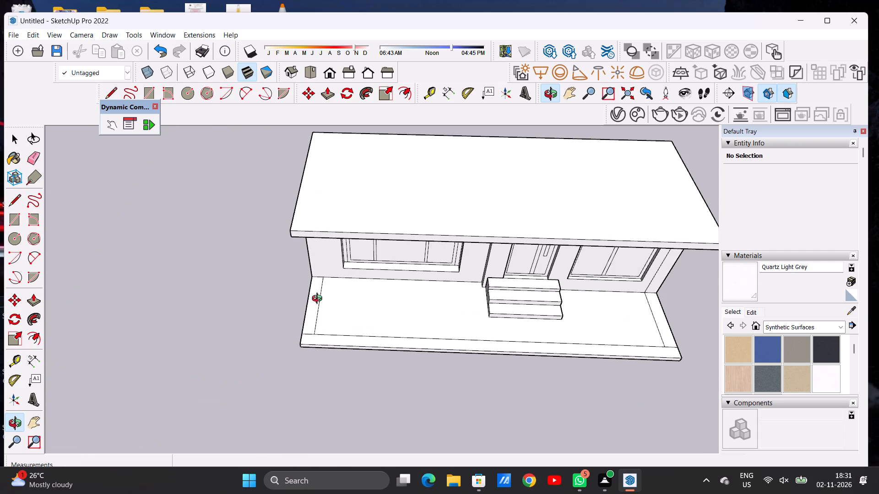
{"action": "scroll", "coordinate": [320, 298], "scroll_direction": "up", "scroll_amount": 3}
{"action": "scroll", "coordinate": [320, 298], "scroll_direction": "down", "scroll_amount": 1}
{"action": "scroll", "coordinate": [320, 298], "scroll_direction": "up", "scroll_amount": 2}
{"action": "left_click_drag", "start_coordinate": [369, 309], "coordinate": [373, 249]}
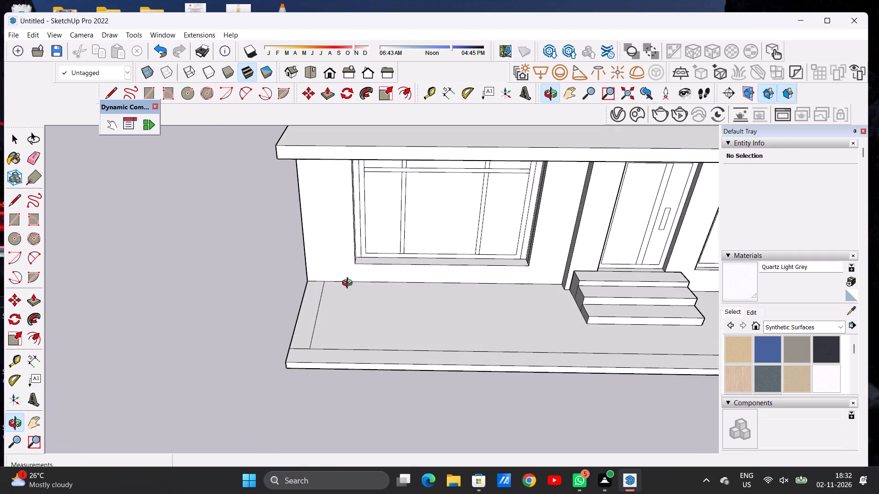
{"action": "scroll", "coordinate": [340, 298], "scroll_direction": "down", "scroll_amount": 2}
{"action": "scroll", "coordinate": [340, 305], "scroll_direction": "up", "scroll_amount": 1}
{"action": "scroll", "coordinate": [340, 306], "scroll_direction": "down", "scroll_amount": 8}
{"action": "scroll", "coordinate": [345, 323], "scroll_direction": "up", "scroll_amount": 1}
{"action": "scroll", "coordinate": [345, 323], "scroll_direction": "down", "scroll_amount": 3}
{"action": "left_click_drag", "start_coordinate": [361, 329], "coordinate": [363, 365]}
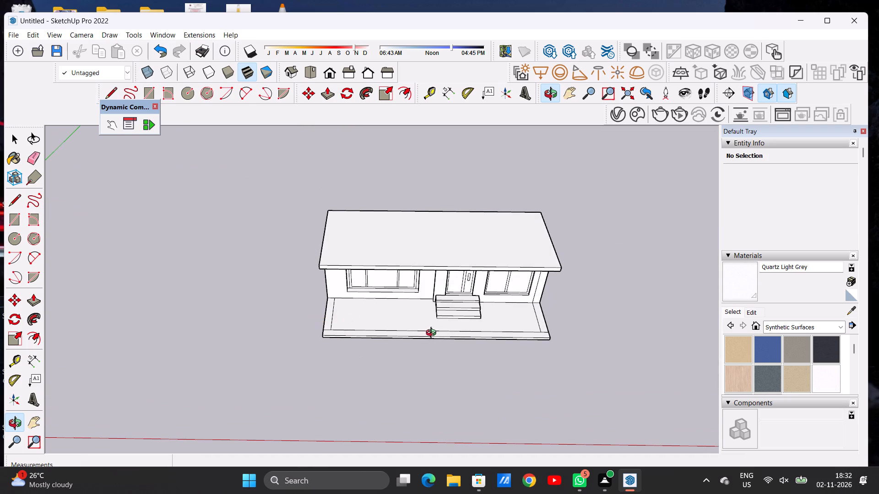
{"action": "scroll", "coordinate": [481, 326], "scroll_direction": "up", "scroll_amount": 8}
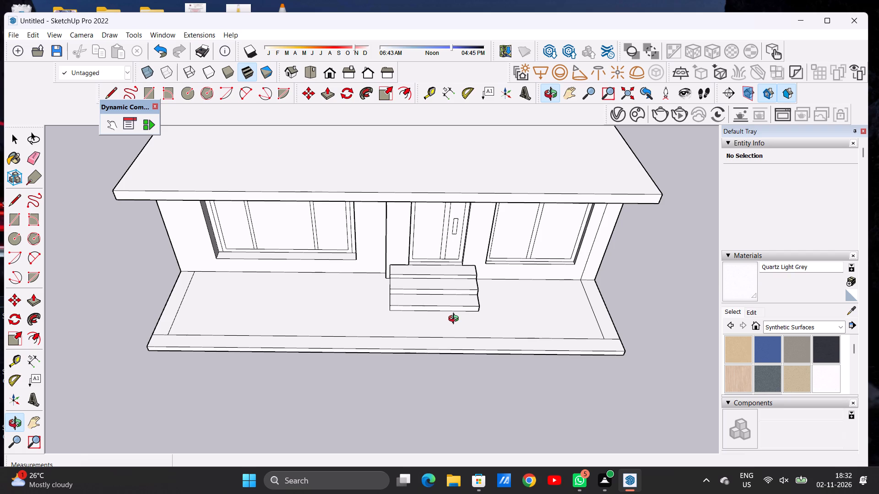
Examine the slab's front corner beside the smaller window, the end and rear walls, and the front again.
{"action": "scroll", "coordinate": [410, 317], "scroll_direction": "down", "scroll_amount": 6}
{"action": "left_click_drag", "start_coordinate": [512, 333], "coordinate": [427, 301]}
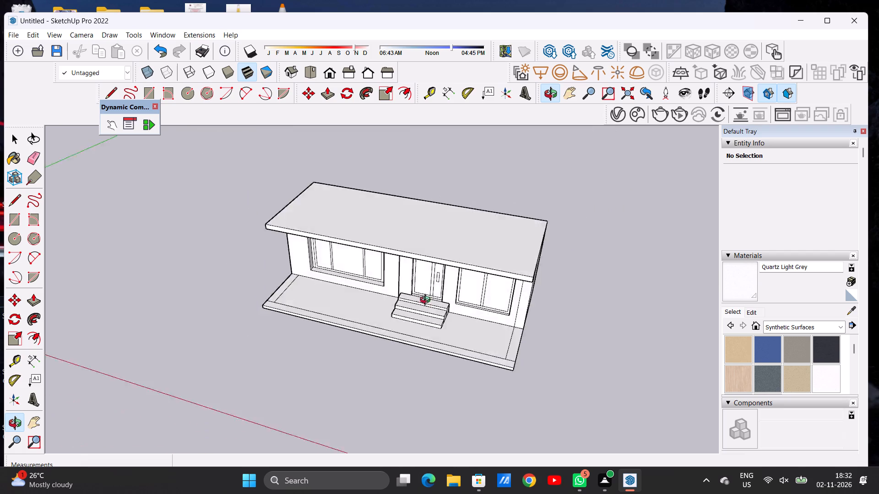
{"action": "left_click_drag", "start_coordinate": [427, 301], "coordinate": [369, 337]}
{"action": "scroll", "coordinate": [478, 239], "scroll_direction": "down", "scroll_amount": 7}
{"action": "scroll", "coordinate": [484, 346], "scroll_direction": "up", "scroll_amount": 7}
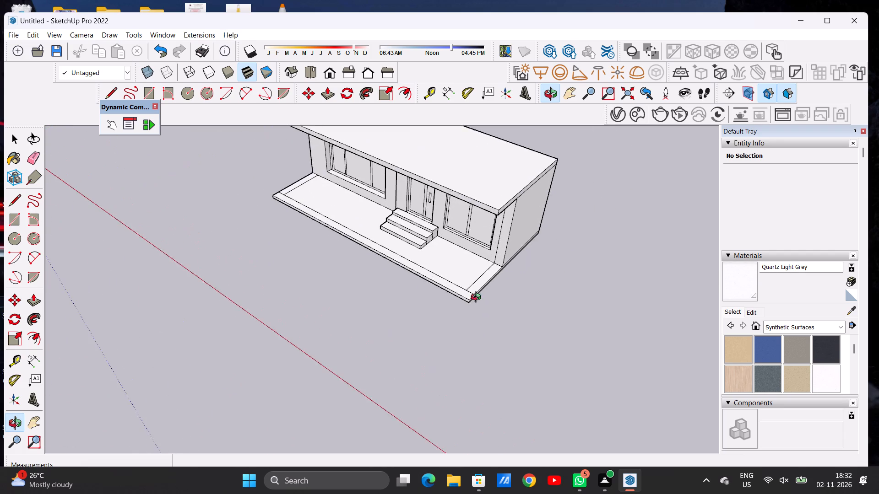
{"action": "scroll", "coordinate": [478, 298], "scroll_direction": "up", "scroll_amount": 6}
{"action": "left_click_drag", "start_coordinate": [502, 294], "coordinate": [395, 336]}
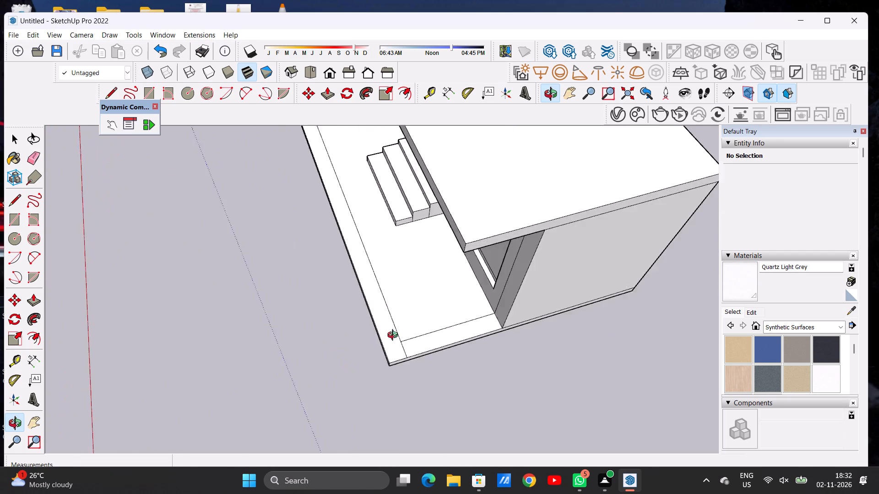
{"action": "left_click_drag", "start_coordinate": [395, 336], "coordinate": [413, 228]}
{"action": "scroll", "coordinate": [448, 270], "scroll_direction": "up", "scroll_amount": 5}
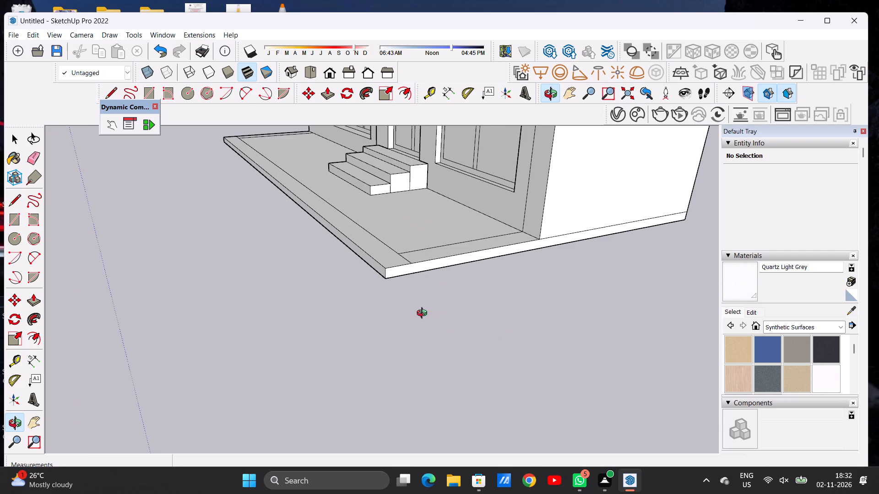
{"action": "scroll", "coordinate": [423, 314], "scroll_direction": "down", "scroll_amount": 8}
{"action": "left_click_drag", "start_coordinate": [583, 278], "coordinate": [270, 319]}
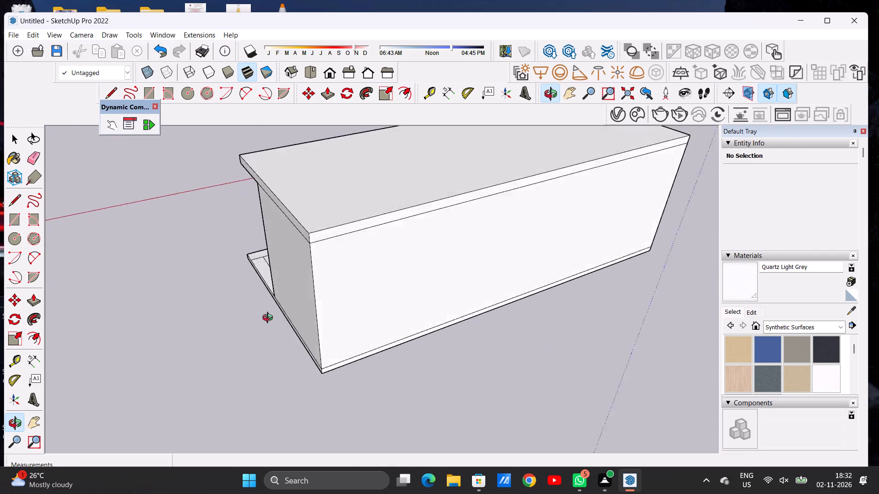
{"action": "left_click_drag", "start_coordinate": [270, 319], "coordinate": [512, 294]}
{"action": "left_click_drag", "start_coordinate": [359, 295], "coordinate": [539, 269]}
{"action": "left_click_drag", "start_coordinate": [378, 279], "coordinate": [519, 253]}
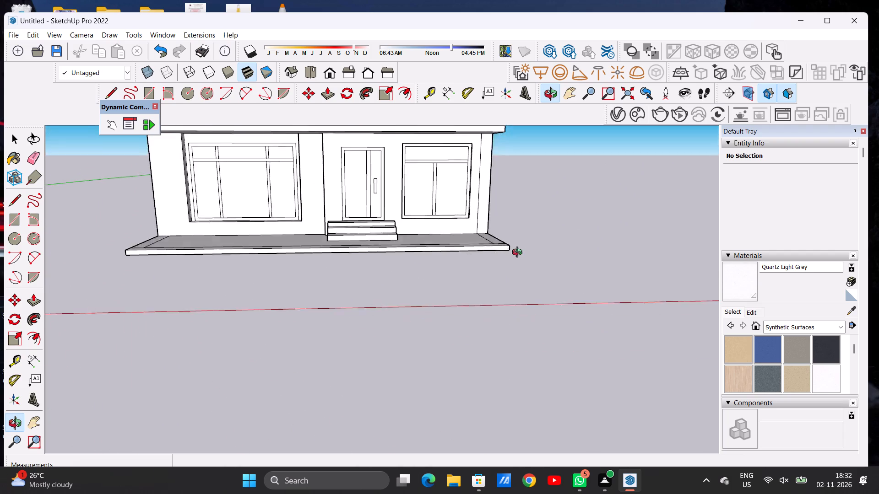
{"action": "left_click_drag", "start_coordinate": [519, 253], "coordinate": [510, 328]}
{"action": "scroll", "coordinate": [468, 318], "scroll_direction": "down", "scroll_amount": 8}
{"action": "scroll", "coordinate": [479, 213], "scroll_direction": "up", "scroll_amount": 8}
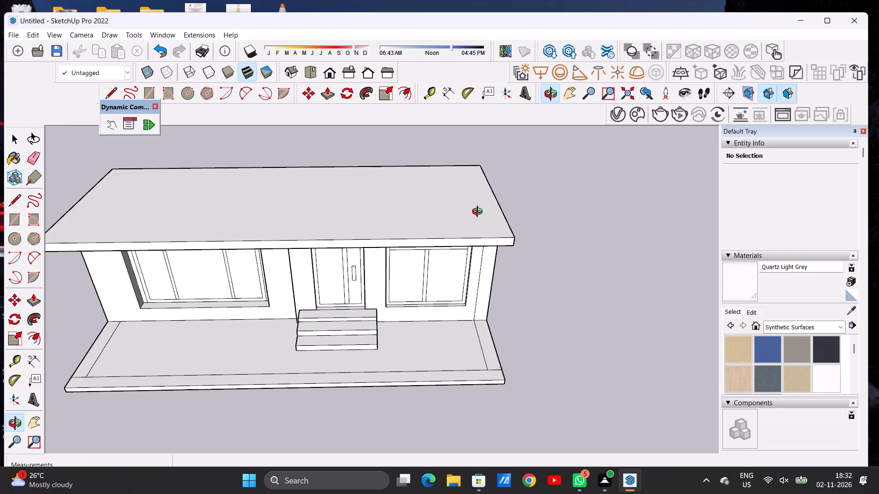
Offset the outline of the roof slab's top face inward about 1' 7".
{"action": "left_click_drag", "start_coordinate": [456, 221], "coordinate": [455, 363]}
{"action": "scroll", "coordinate": [468, 234], "scroll_direction": "down", "scroll_amount": 4}
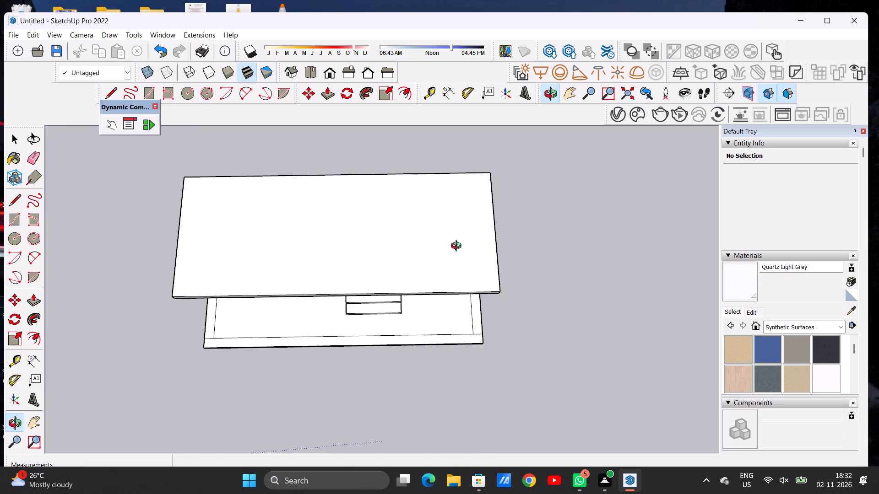
{"action": "key", "text": "space"}
{"action": "type", "text": "OF"}
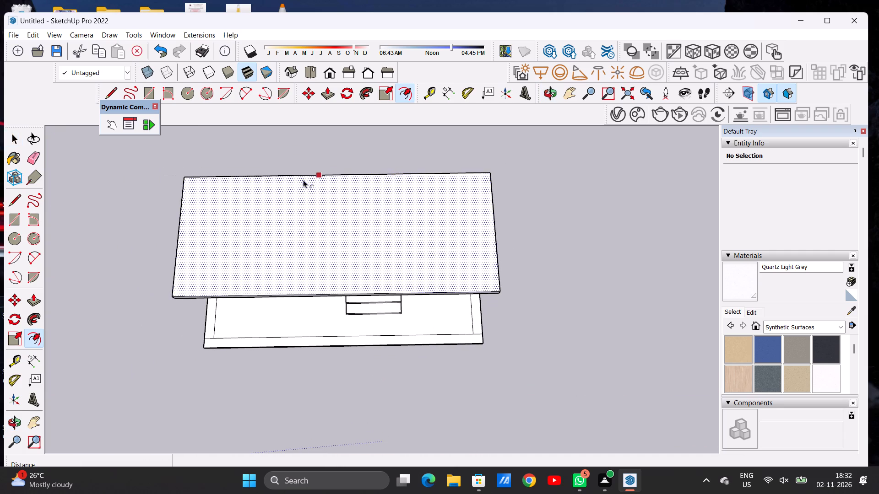
{"action": "scroll", "coordinate": [255, 177], "scroll_direction": "up", "scroll_amount": 4}
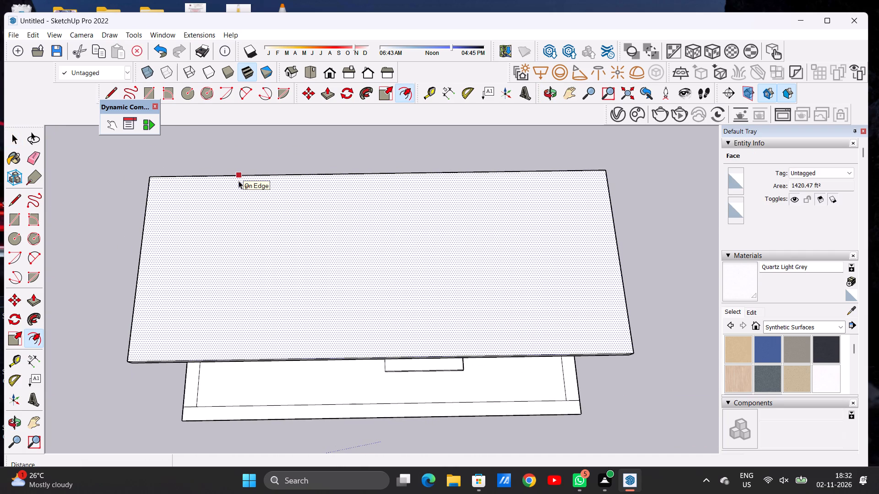
{"action": "left_click", "coordinate": [239, 181]}
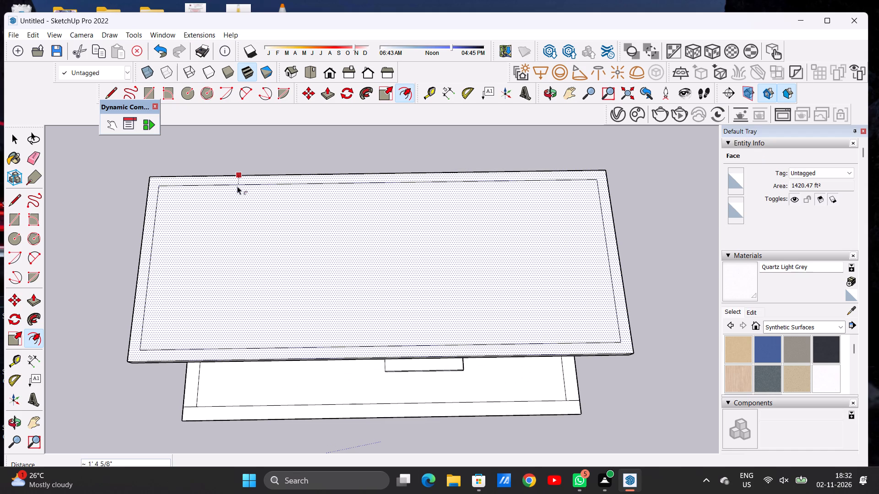
{"action": "left_click", "coordinate": [237, 187]}
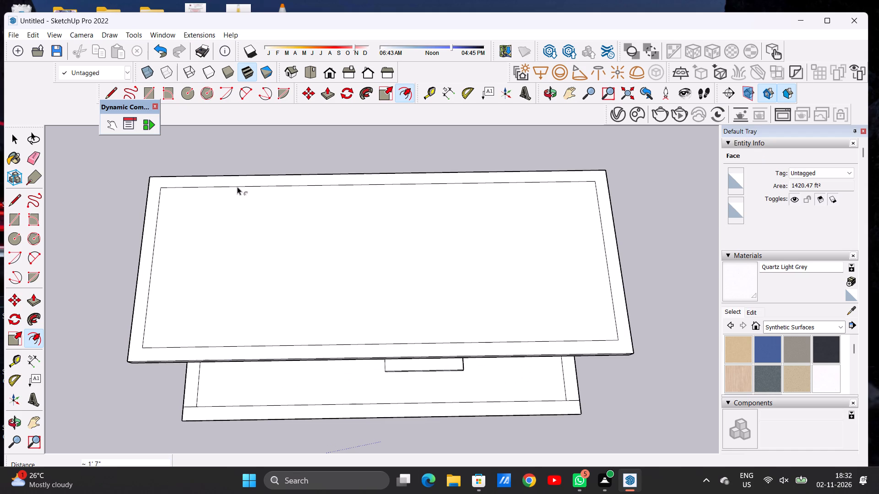
{"action": "key", "text": "space"}
Draw a line about 1' 7" long from the inset outline's front corner to the roof's side edge at the smaller-window end.
{"action": "scroll", "coordinate": [320, 199], "scroll_direction": "down", "scroll_amount": 3}
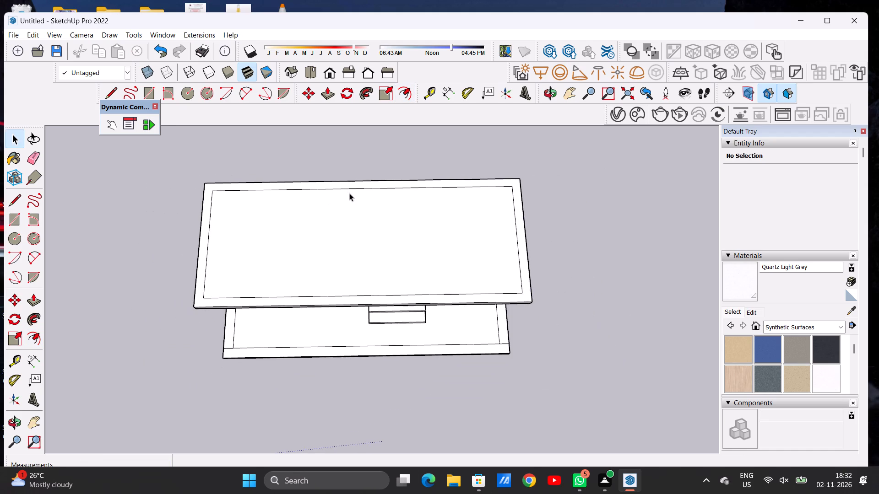
{"action": "scroll", "coordinate": [349, 193], "scroll_direction": "down", "scroll_amount": 3}
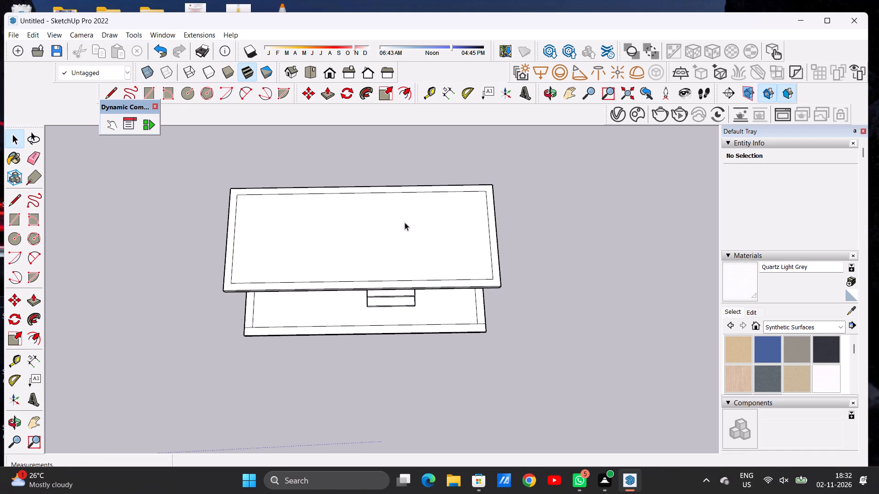
{"action": "scroll", "coordinate": [498, 284], "scroll_direction": "up", "scroll_amount": 8}
{"action": "scroll", "coordinate": [497, 282], "scroll_direction": "down", "scroll_amount": 1}
{"action": "scroll", "coordinate": [489, 280], "scroll_direction": "up", "scroll_amount": 7}
{"action": "key", "text": "l"}
{"action": "scroll", "coordinate": [489, 280], "scroll_direction": "up", "scroll_amount": 2}
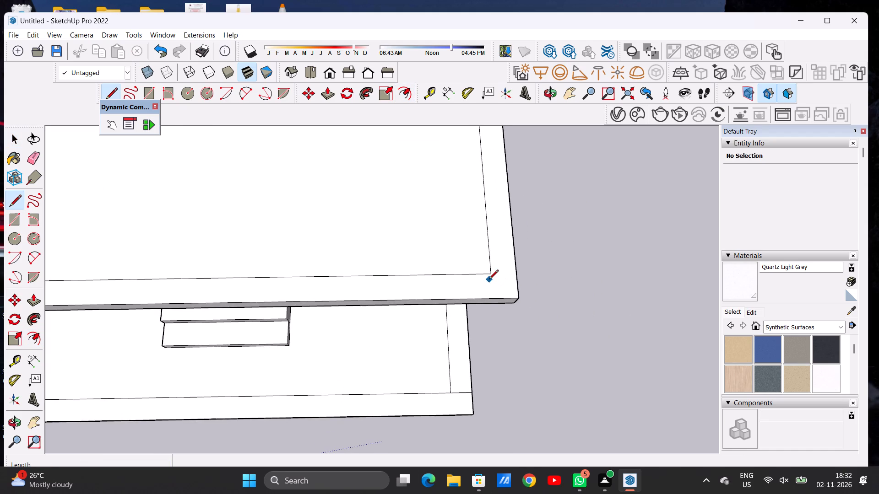
{"action": "scroll", "coordinate": [489, 280], "scroll_direction": "up", "scroll_amount": 4}
{"action": "left_click", "coordinate": [494, 268]}
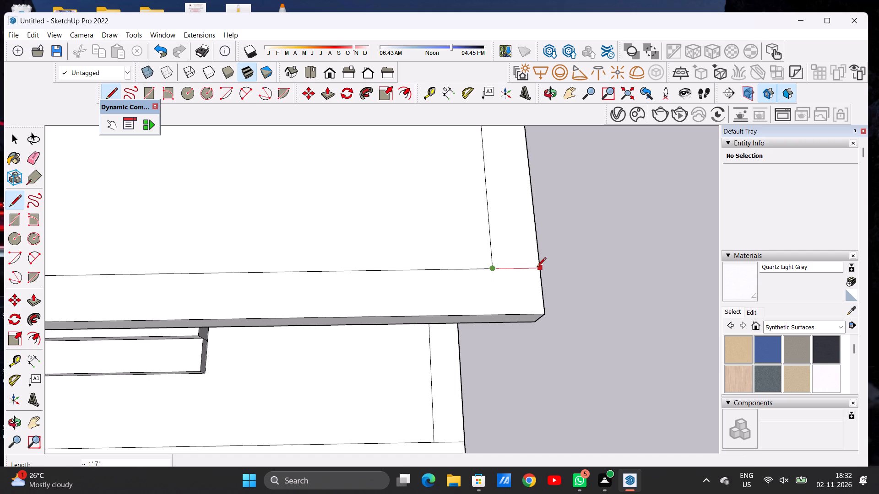
{"action": "left_click", "coordinate": [537, 268]}
Draw a line from the inset outline's other front corner straight out to the roof's side edge at the large-window end.
{"action": "scroll", "coordinate": [538, 259], "scroll_direction": "down", "scroll_amount": 4}
{"action": "scroll", "coordinate": [537, 262], "scroll_direction": "up", "scroll_amount": 1}
{"action": "scroll", "coordinate": [539, 259], "scroll_direction": "down", "scroll_amount": 14}
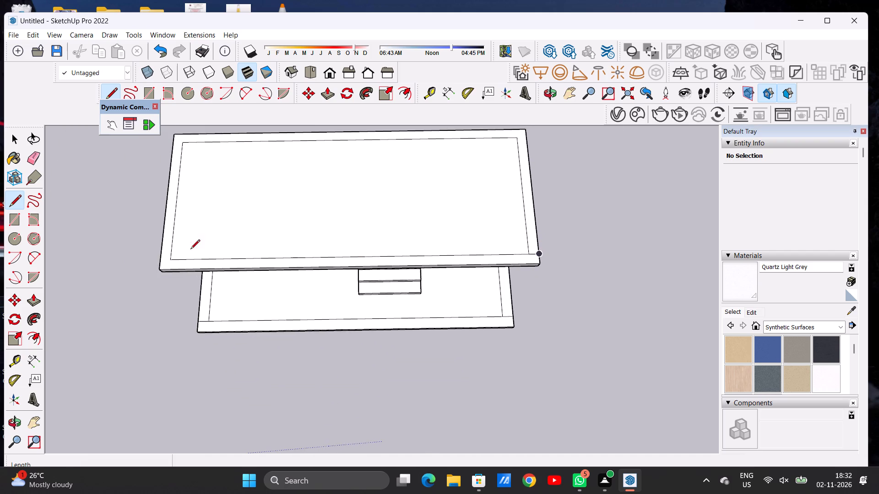
{"action": "scroll", "coordinate": [152, 253], "scroll_direction": "up", "scroll_amount": 4}
{"action": "scroll", "coordinate": [192, 258], "scroll_direction": "up", "scroll_amount": 9}
{"action": "scroll", "coordinate": [194, 257], "scroll_direction": "down", "scroll_amount": 1}
{"action": "scroll", "coordinate": [194, 257], "scroll_direction": "up", "scroll_amount": 5}
{"action": "left_click", "coordinate": [195, 266]}
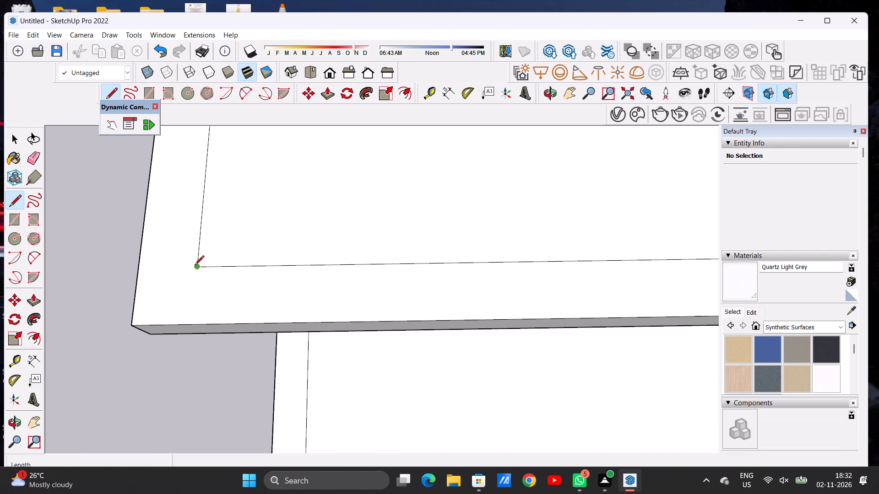
{"action": "left_click", "coordinate": [139, 266]}
{"action": "scroll", "coordinate": [172, 292], "scroll_direction": "down", "scroll_amount": 11}
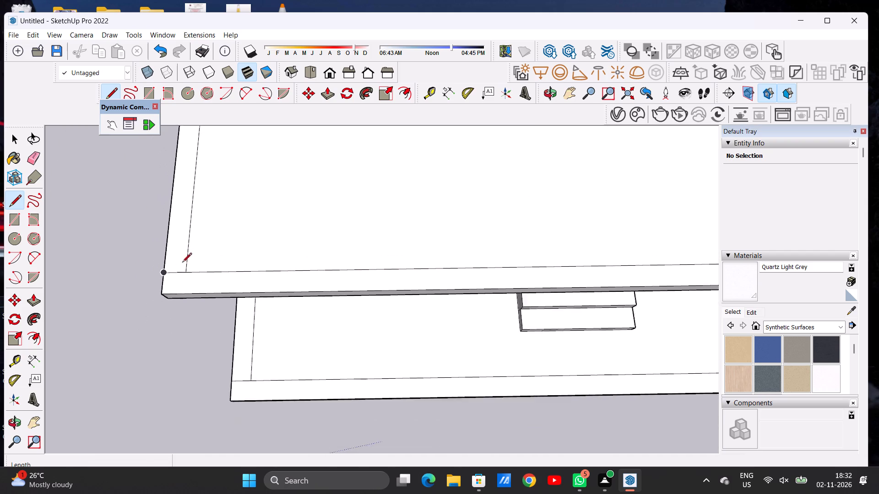
{"action": "scroll", "coordinate": [182, 263], "scroll_direction": "down", "scroll_amount": 6}
{"action": "scroll", "coordinate": [234, 281], "scroll_direction": "down", "scroll_amount": 3}
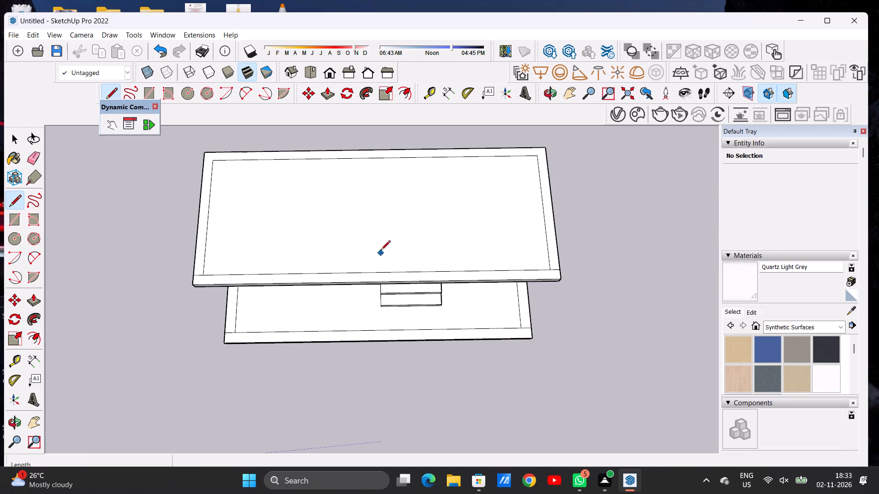
{"action": "key", "text": "space"}
{"action": "scroll", "coordinate": [356, 248], "scroll_direction": "down", "scroll_amount": 8}
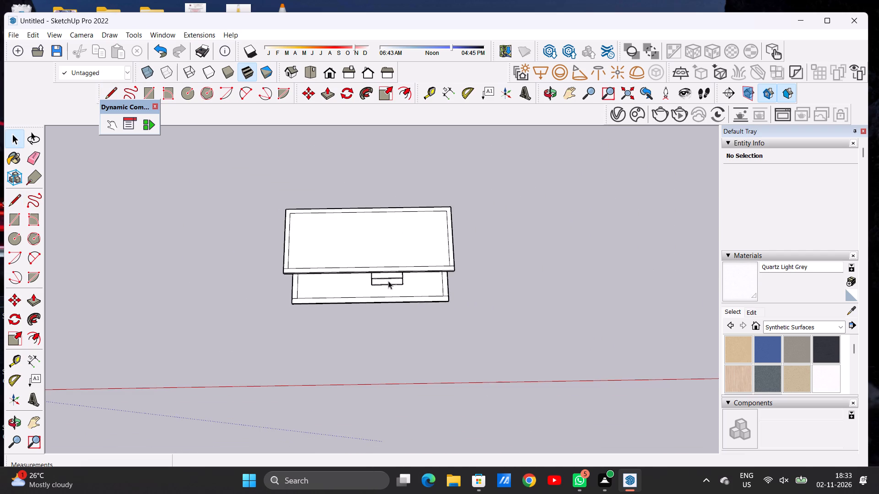
Draw a line about 7' 2" long across the roof slab's underside, from the projecting wall corner beside the door to the slab's front edge.
{"action": "left_click", "coordinate": [552, 87]}
{"action": "left_click_drag", "start_coordinate": [455, 305], "coordinate": [474, 152]}
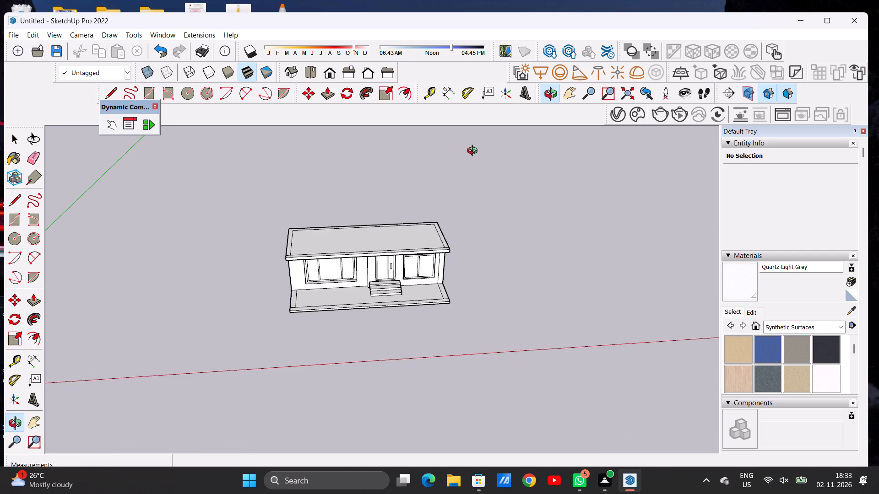
{"action": "scroll", "coordinate": [387, 244], "scroll_direction": "up", "scroll_amount": 15}
{"action": "left_click_drag", "start_coordinate": [456, 230], "coordinate": [450, 298]}
{"action": "scroll", "coordinate": [450, 294], "scroll_direction": "down", "scroll_amount": 6}
{"action": "left_click_drag", "start_coordinate": [417, 337], "coordinate": [405, 249]}
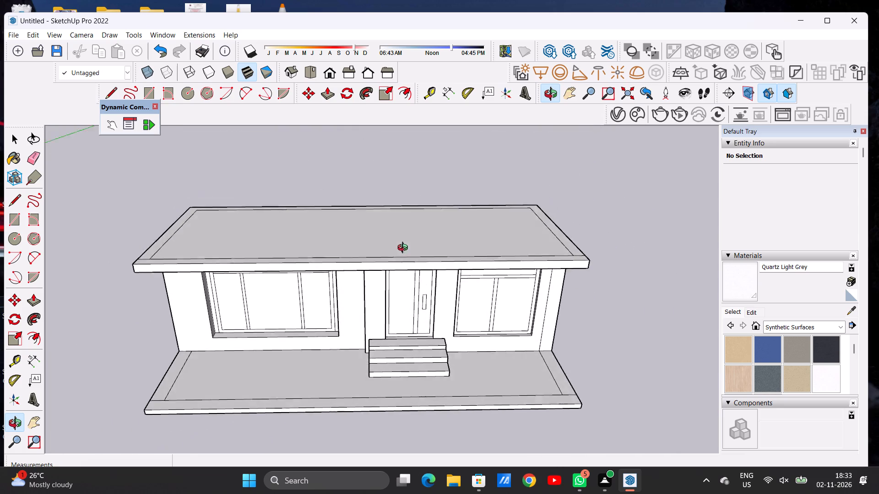
{"action": "left_click_drag", "start_coordinate": [405, 249], "coordinate": [414, 220]}
{"action": "scroll", "coordinate": [390, 252], "scroll_direction": "up", "scroll_amount": 7}
{"action": "left_click_drag", "start_coordinate": [390, 250], "coordinate": [392, 206]}
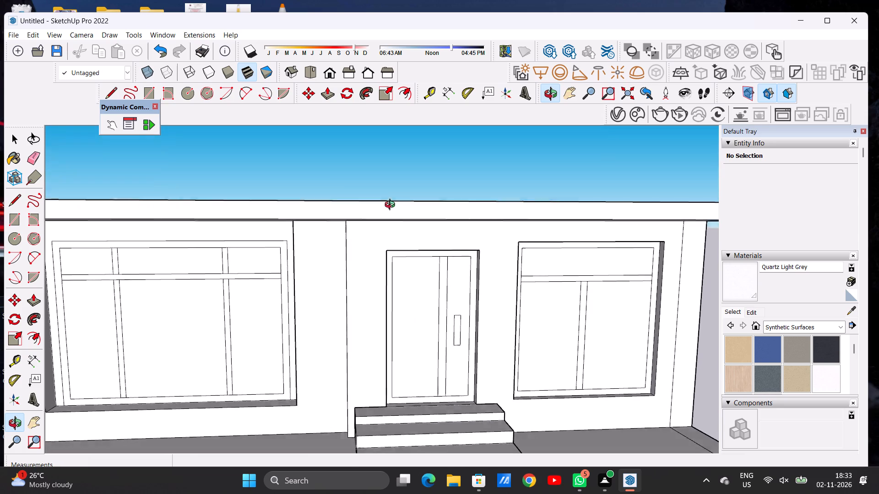
{"action": "left_click_drag", "start_coordinate": [392, 206], "coordinate": [392, 203]}
{"action": "left_click_drag", "start_coordinate": [401, 222], "coordinate": [380, 204]}
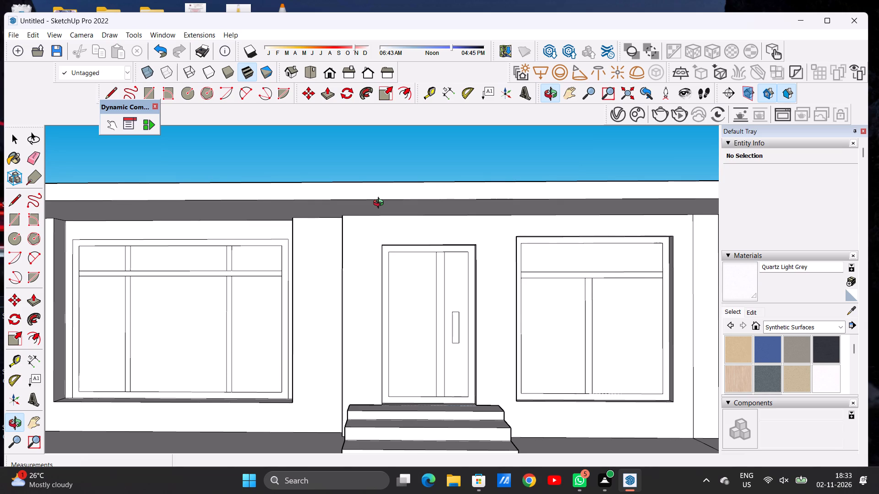
{"action": "key", "text": "l"}
{"action": "scroll", "coordinate": [344, 227], "scroll_direction": "up", "scroll_amount": 1}
{"action": "scroll", "coordinate": [344, 227], "scroll_direction": "down", "scroll_amount": 1}
{"action": "scroll", "coordinate": [344, 227], "scroll_direction": "up", "scroll_amount": 1}
{"action": "scroll", "coordinate": [344, 227], "scroll_direction": "down", "scroll_amount": 1}
{"action": "scroll", "coordinate": [344, 227], "scroll_direction": "up", "scroll_amount": 4}
{"action": "left_click", "coordinate": [343, 210]}
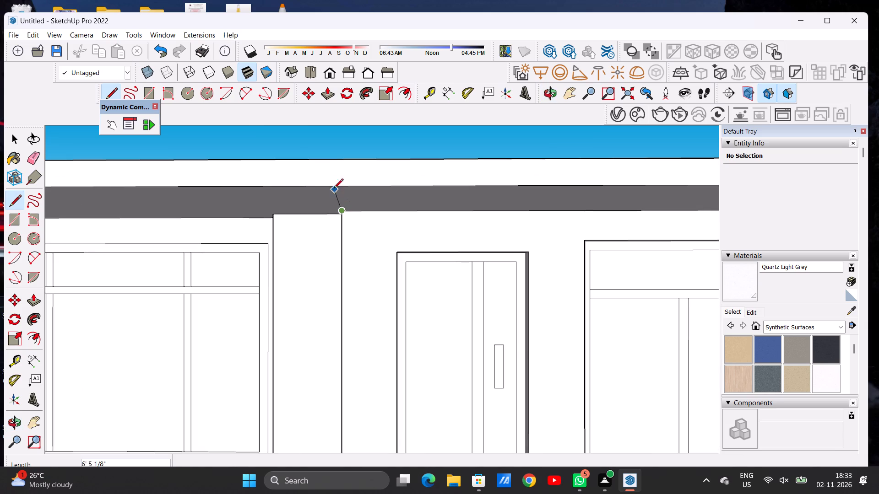
{"action": "left_click", "coordinate": [331, 187]}
Draw a vertical line up the roof slab's front face, from the underside line's end to the top edge.
{"action": "scroll", "coordinate": [333, 185], "scroll_direction": "down", "scroll_amount": 1}
{"action": "left_click", "coordinate": [328, 183]}
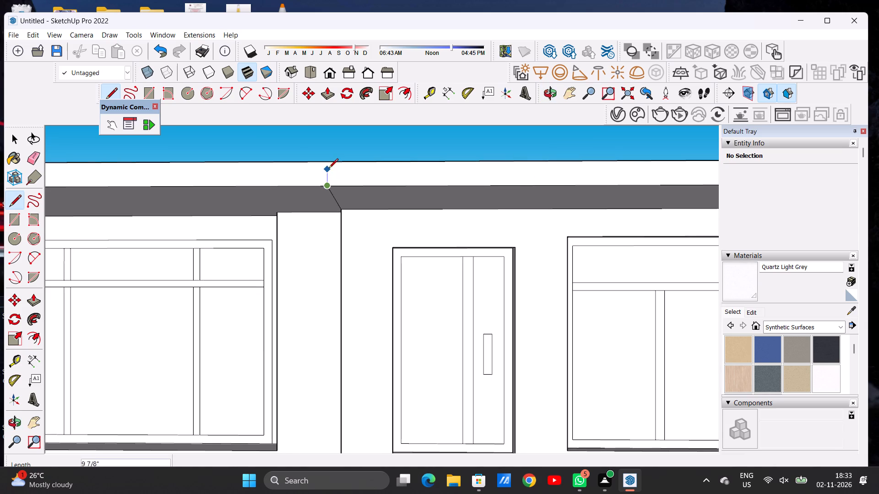
{"action": "left_click", "coordinate": [328, 165]}
{"action": "key", "text": "space"}
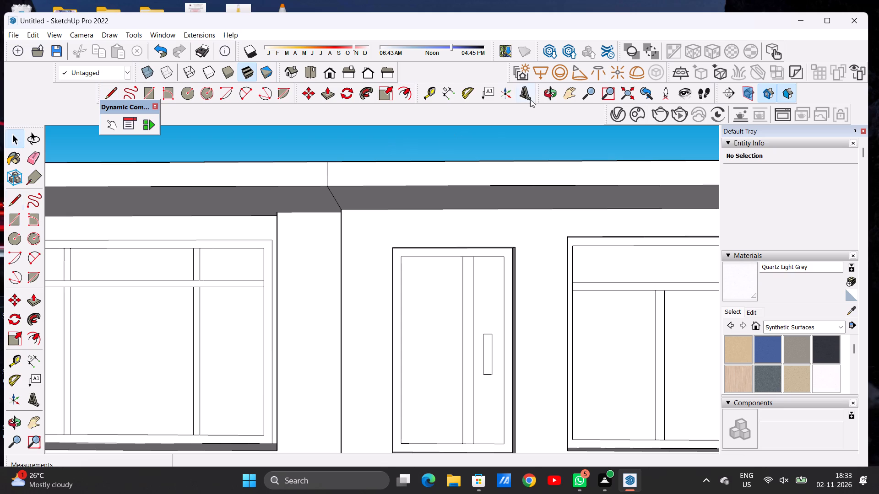
Draw a line about 22' 5" long across the roof's top, from the front-face line's upper end straight back to the rear inset outline.
{"action": "left_click", "coordinate": [553, 90]}
{"action": "left_click_drag", "start_coordinate": [457, 231], "coordinate": [474, 186]}
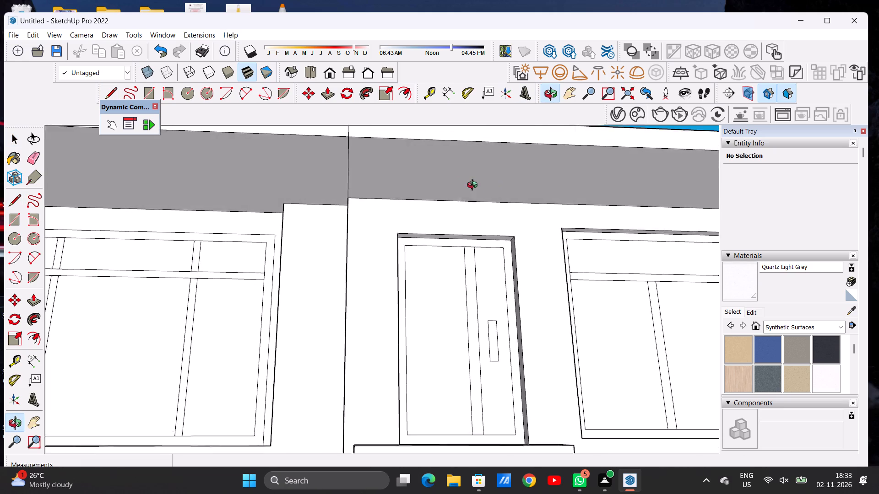
{"action": "left_click_drag", "start_coordinate": [474, 186], "coordinate": [478, 285]}
{"action": "left_click_drag", "start_coordinate": [446, 290], "coordinate": [438, 315]}
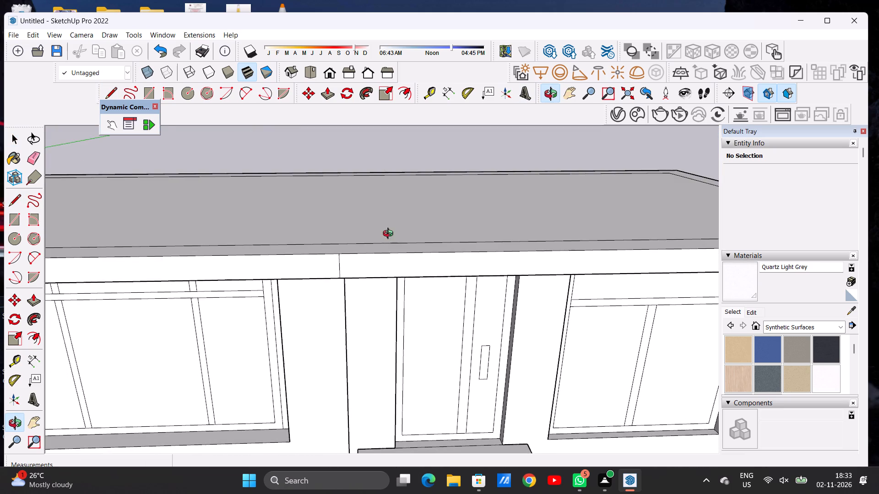
{"action": "left_click_drag", "start_coordinate": [389, 217], "coordinate": [388, 311]}
{"action": "scroll", "coordinate": [345, 245], "scroll_direction": "down", "scroll_amount": 8}
{"action": "scroll", "coordinate": [383, 258], "scroll_direction": "up", "scroll_amount": 1}
{"action": "scroll", "coordinate": [407, 263], "scroll_direction": "down", "scroll_amount": 1}
{"action": "left_click_drag", "start_coordinate": [429, 260], "coordinate": [320, 325]}
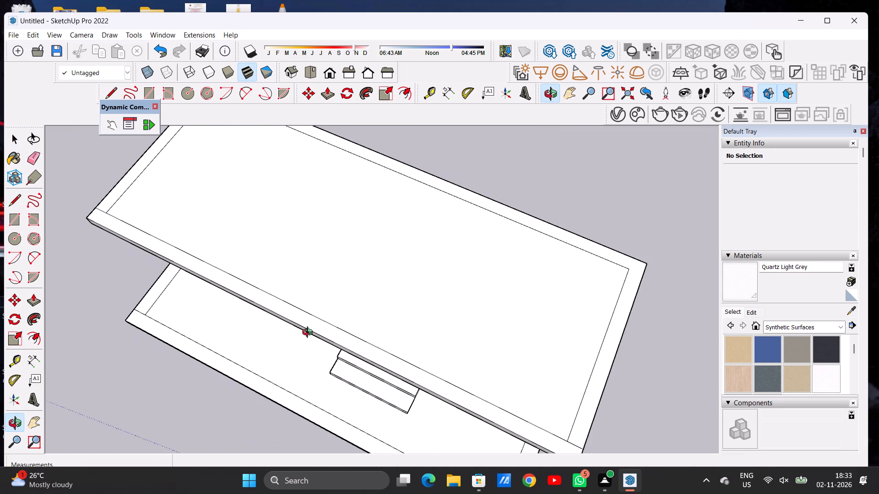
{"action": "scroll", "coordinate": [309, 333], "scroll_direction": "up", "scroll_amount": 6}
{"action": "scroll", "coordinate": [309, 333], "scroll_direction": "down", "scroll_amount": 1}
{"action": "scroll", "coordinate": [309, 333], "scroll_direction": "up", "scroll_amount": 1}
{"action": "key", "text": "l"}
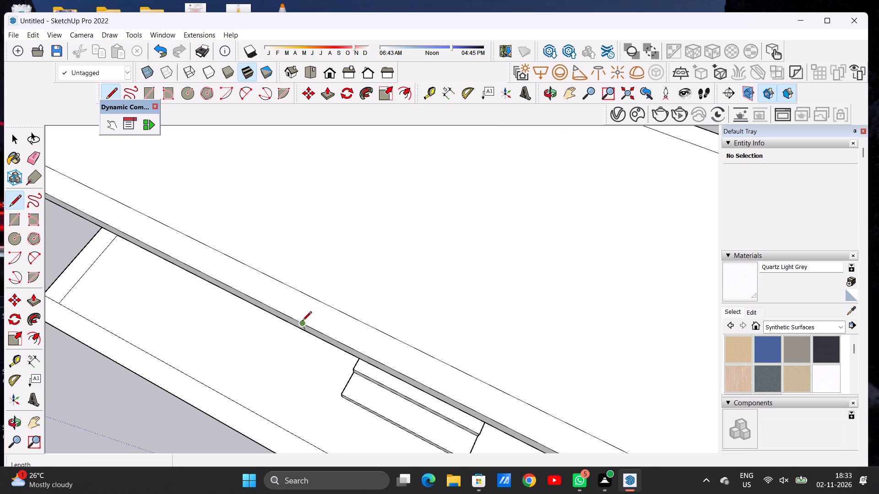
{"action": "left_click", "coordinate": [302, 322]}
{"action": "scroll", "coordinate": [339, 291], "scroll_direction": "down", "scroll_amount": 9}
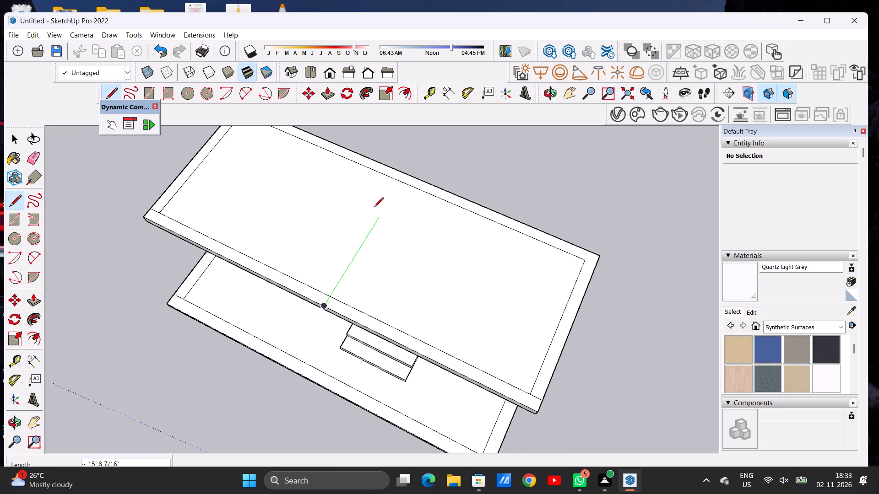
{"action": "scroll", "coordinate": [401, 188], "scroll_direction": "up", "scroll_amount": 1}
{"action": "scroll", "coordinate": [401, 188], "scroll_direction": "down", "scroll_amount": 1}
{"action": "scroll", "coordinate": [401, 188], "scroll_direction": "up", "scroll_amount": 2}
{"action": "left_click", "coordinate": [405, 180]}
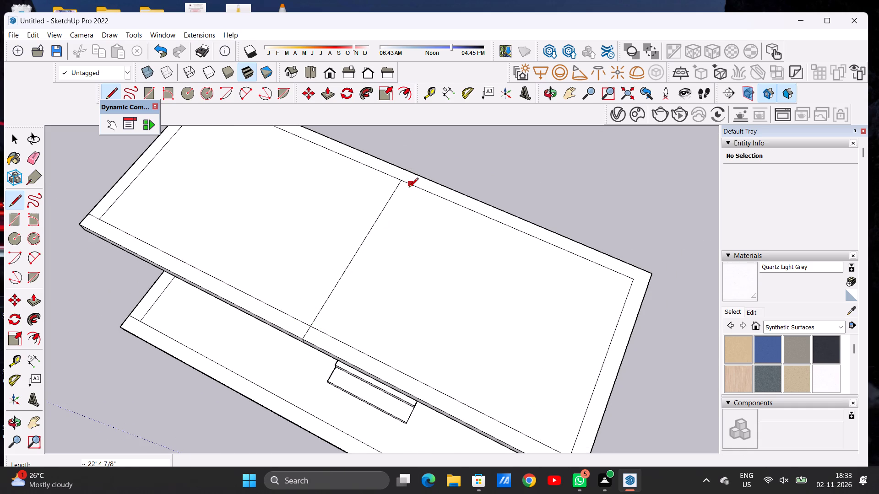
{"action": "key", "text": "space"}
Extend the roof's cross line from the rear inset outline straight out to the slab's rear edge.
{"action": "scroll", "coordinate": [412, 254], "scroll_direction": "down", "scroll_amount": 7}
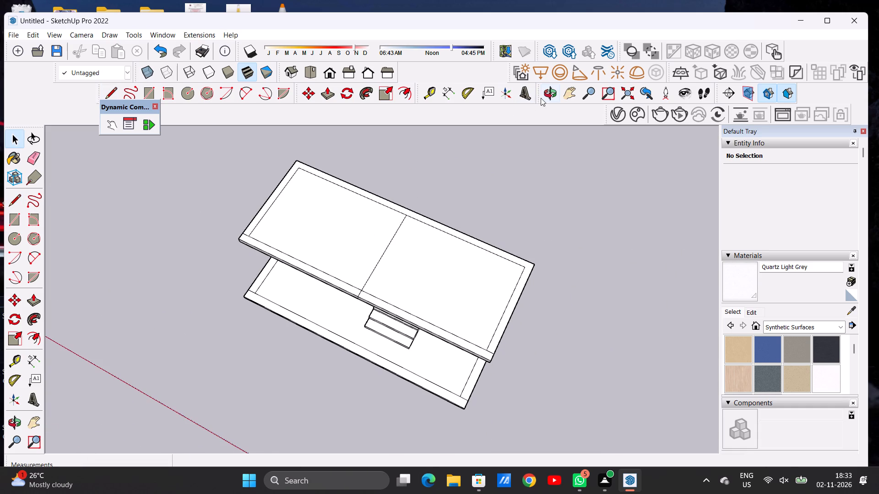
{"action": "left_click", "coordinate": [542, 97]}
{"action": "left_click_drag", "start_coordinate": [412, 312], "coordinate": [492, 152]}
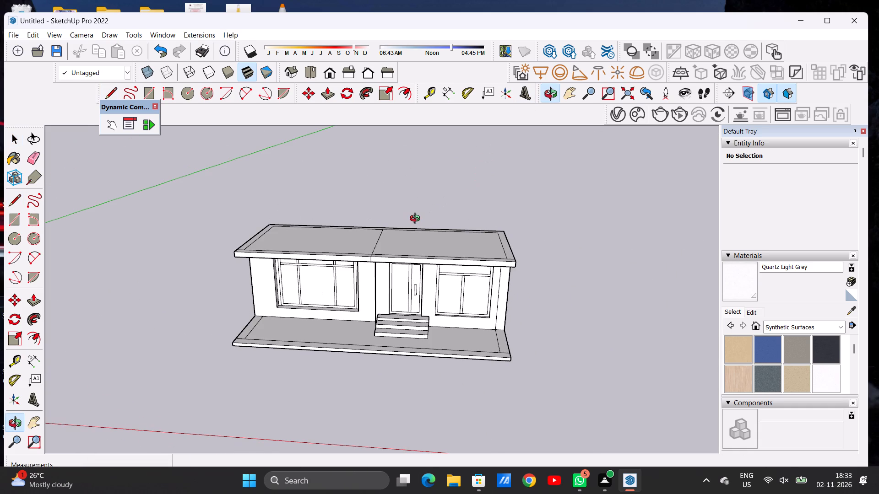
{"action": "left_click_drag", "start_coordinate": [434, 221], "coordinate": [317, 337]}
{"action": "scroll", "coordinate": [427, 199], "scroll_direction": "up", "scroll_amount": 3}
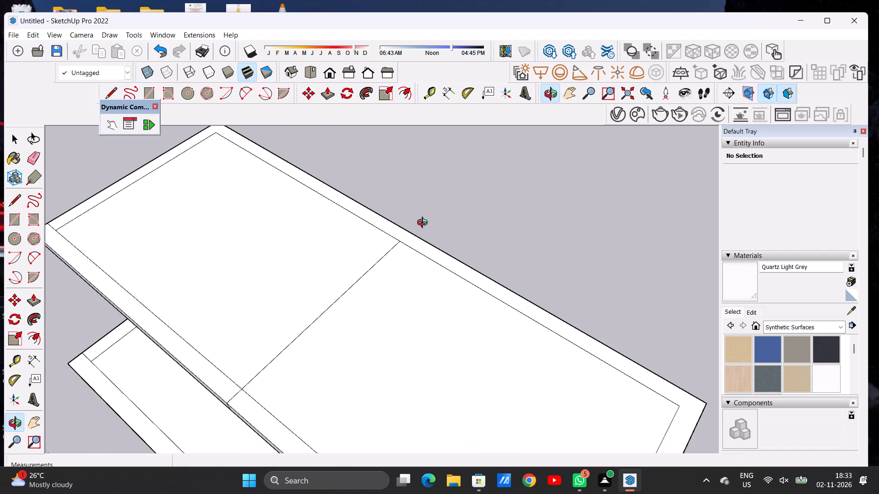
{"action": "scroll", "coordinate": [424, 224], "scroll_direction": "up", "scroll_amount": 7}
{"action": "key", "text": "l"}
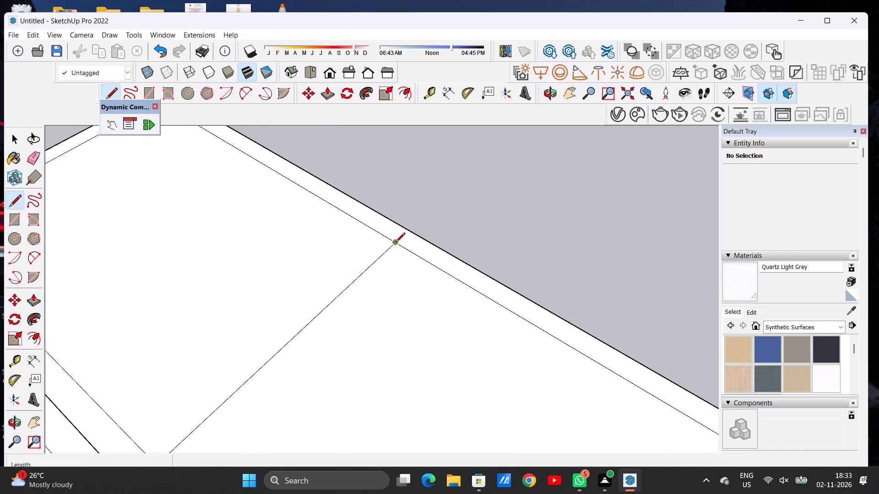
{"action": "left_click", "coordinate": [396, 243]}
{"action": "left_click", "coordinate": [408, 228]}
{"action": "key", "text": "space"}
Draw a vertical line about 1' 2" high on the slab's smaller-window end face, from where the overhang meets the end wall to the top edge.
{"action": "left_click", "coordinate": [549, 89]}
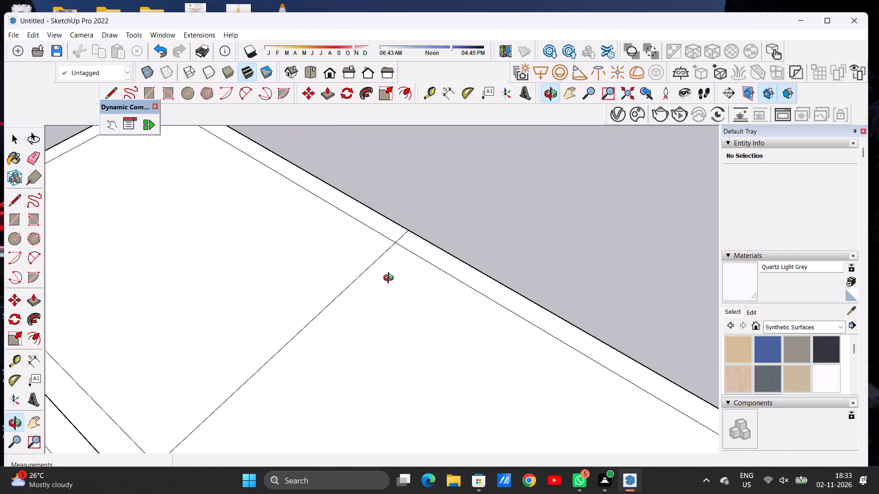
{"action": "left_click_drag", "start_coordinate": [387, 282], "coordinate": [469, 182]}
{"action": "scroll", "coordinate": [436, 269], "scroll_direction": "down", "scroll_amount": 18}
{"action": "left_click_drag", "start_coordinate": [366, 315], "coordinate": [441, 201]}
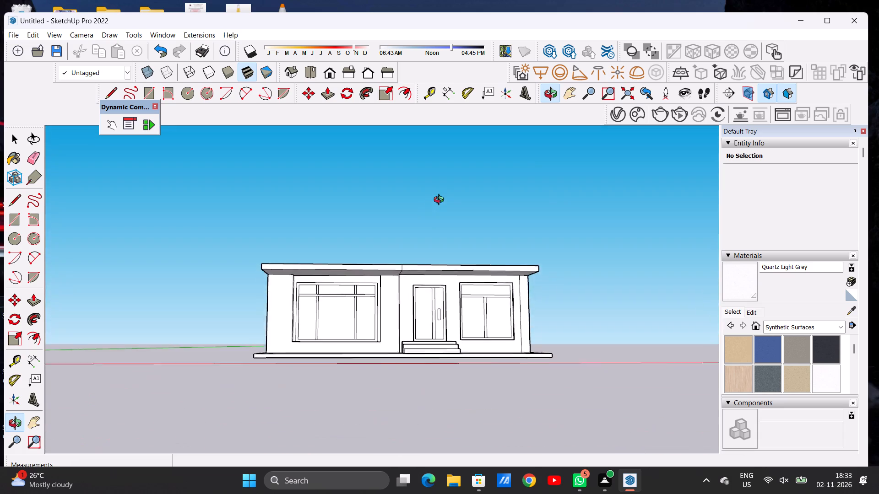
{"action": "left_click_drag", "start_coordinate": [441, 201], "coordinate": [420, 335]}
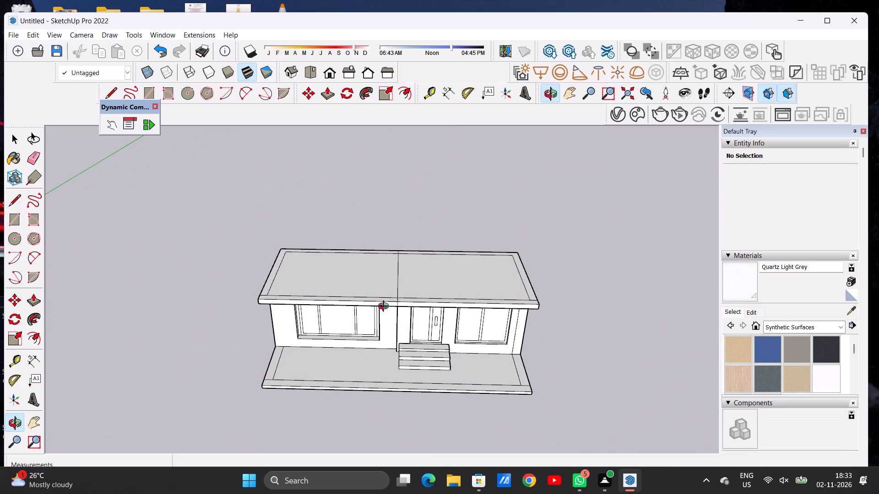
{"action": "scroll", "coordinate": [382, 291], "scroll_direction": "down", "scroll_amount": 4}
{"action": "left_click_drag", "start_coordinate": [439, 324], "coordinate": [445, 216]}
{"action": "scroll", "coordinate": [473, 277], "scroll_direction": "up", "scroll_amount": 8}
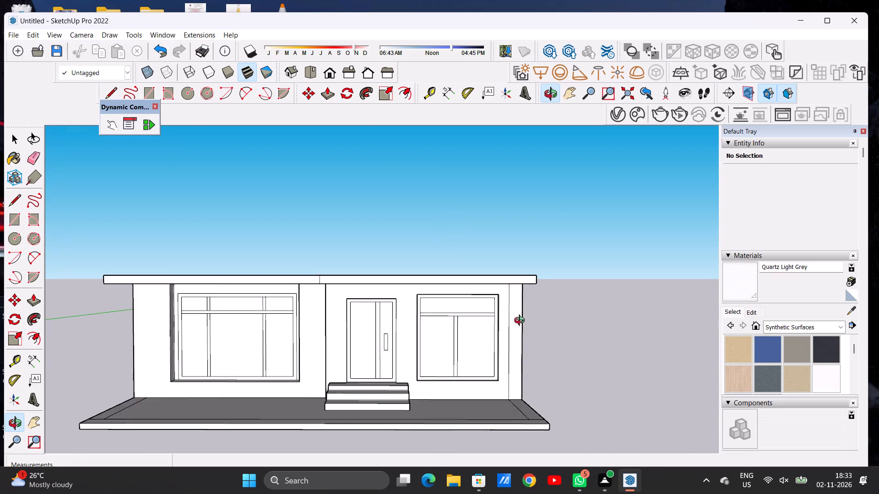
{"action": "scroll", "coordinate": [521, 322], "scroll_direction": "up", "scroll_amount": 5}
{"action": "left_click_drag", "start_coordinate": [500, 296], "coordinate": [482, 370]}
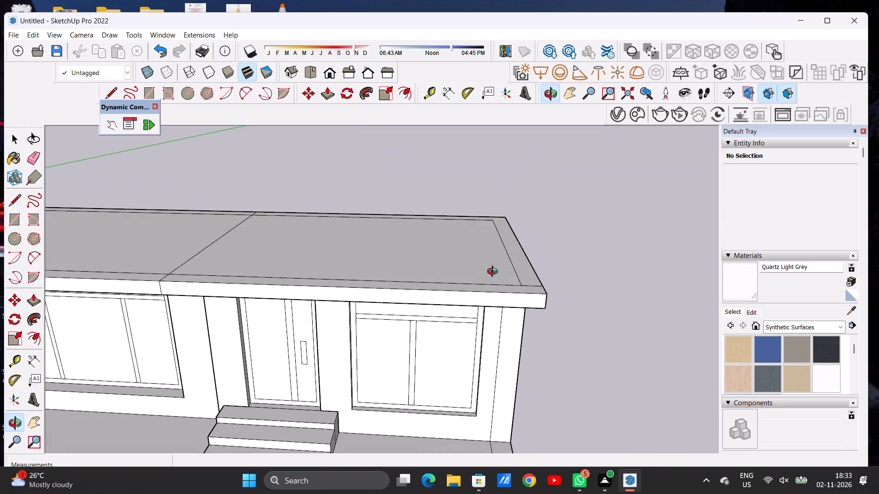
{"action": "left_click_drag", "start_coordinate": [492, 265], "coordinate": [515, 332]}
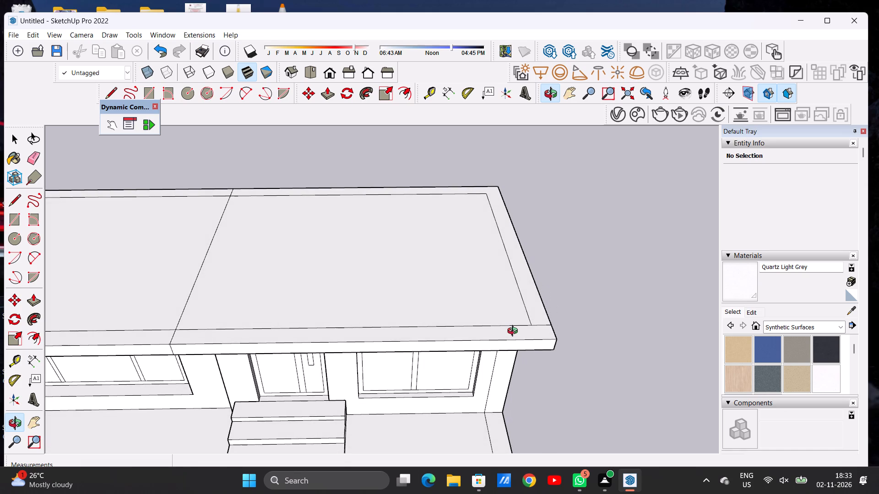
{"action": "left_click_drag", "start_coordinate": [513, 342], "coordinate": [500, 224]}
{"action": "scroll", "coordinate": [509, 273], "scroll_direction": "up", "scroll_amount": 8}
{"action": "left_click_drag", "start_coordinate": [500, 290], "coordinate": [503, 274]}
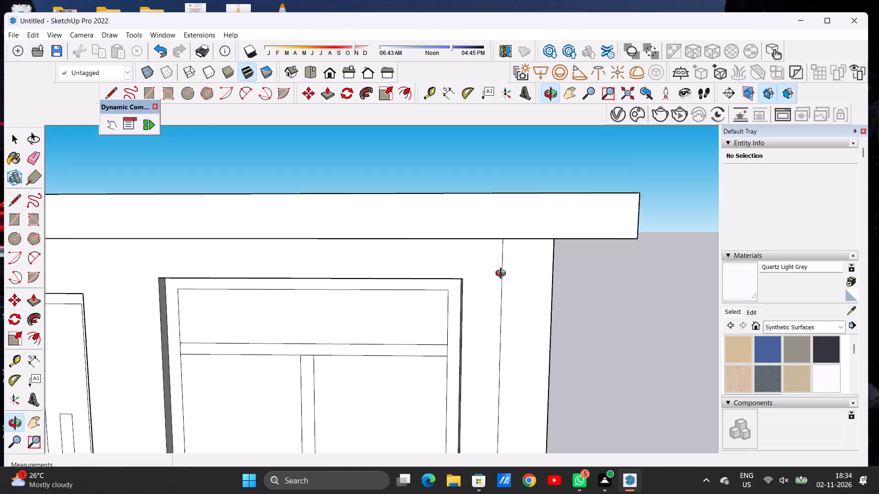
{"action": "left_click_drag", "start_coordinate": [503, 274], "coordinate": [501, 254]}
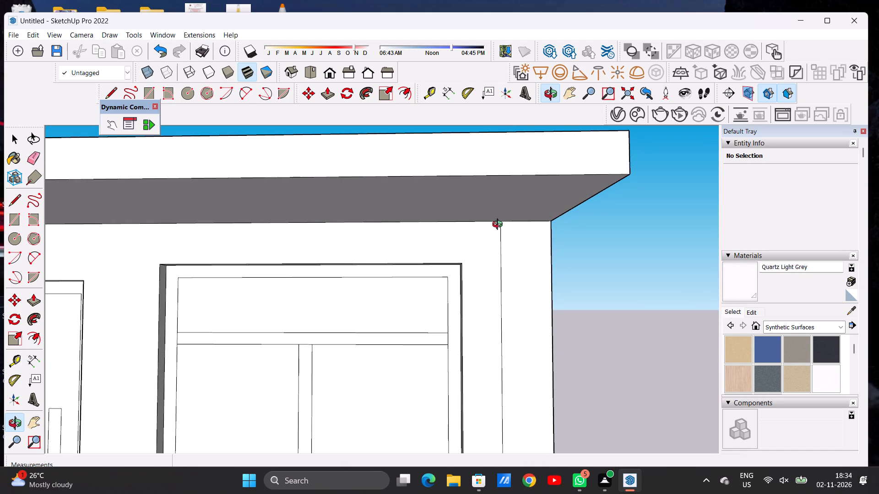
{"action": "left_click_drag", "start_coordinate": [537, 229], "coordinate": [398, 297]}
{"action": "left_click_drag", "start_coordinate": [456, 254], "coordinate": [438, 276]}
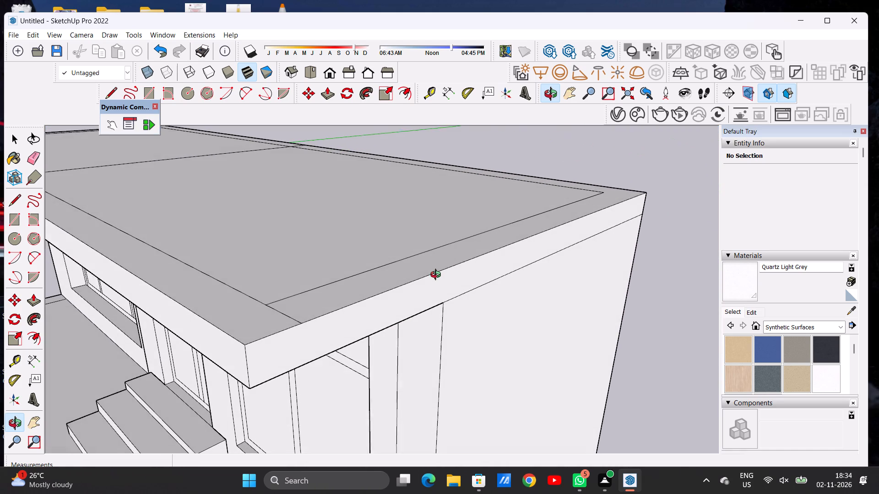
{"action": "left_click_drag", "start_coordinate": [438, 276], "coordinate": [437, 276]}
{"action": "key", "text": "l"}
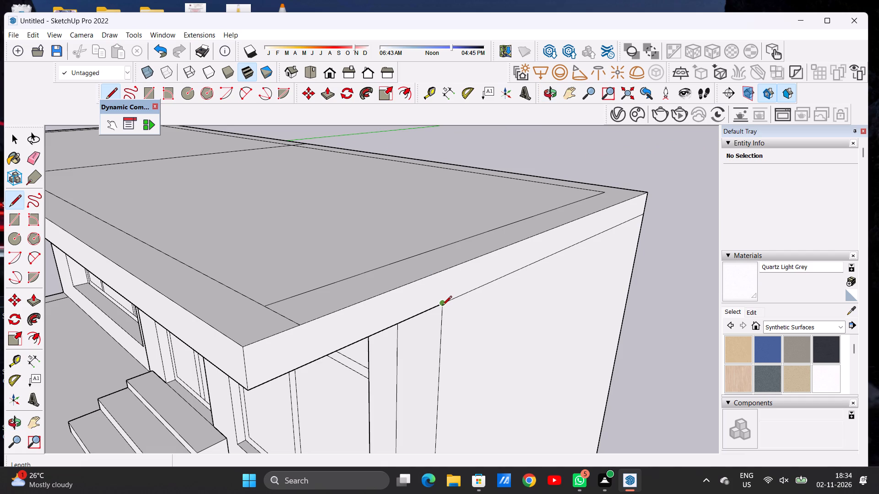
{"action": "left_click", "coordinate": [442, 306]}
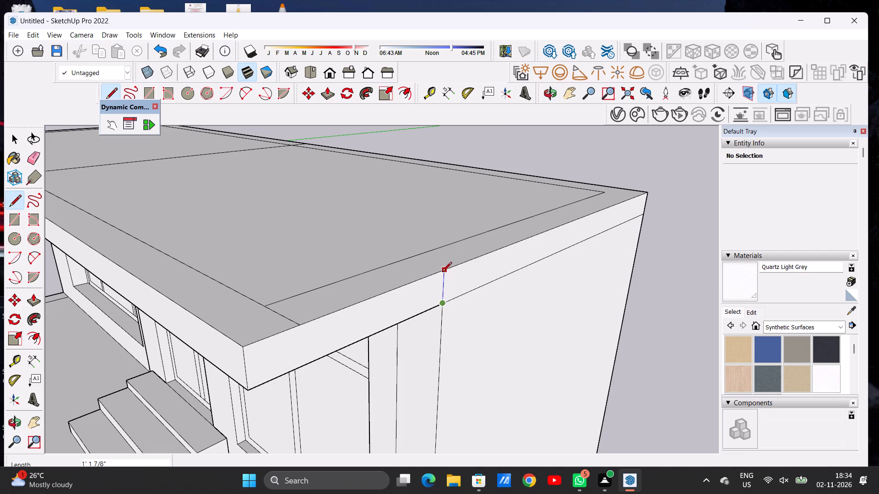
{"action": "left_click", "coordinate": [442, 272]}
Draw a line about 29' 7" long across the roof's top, from the end-face line's upper end to the front-to-back dividing line.
{"action": "left_click", "coordinate": [442, 268]}
{"action": "scroll", "coordinate": [393, 239], "scroll_direction": "down", "scroll_amount": 6}
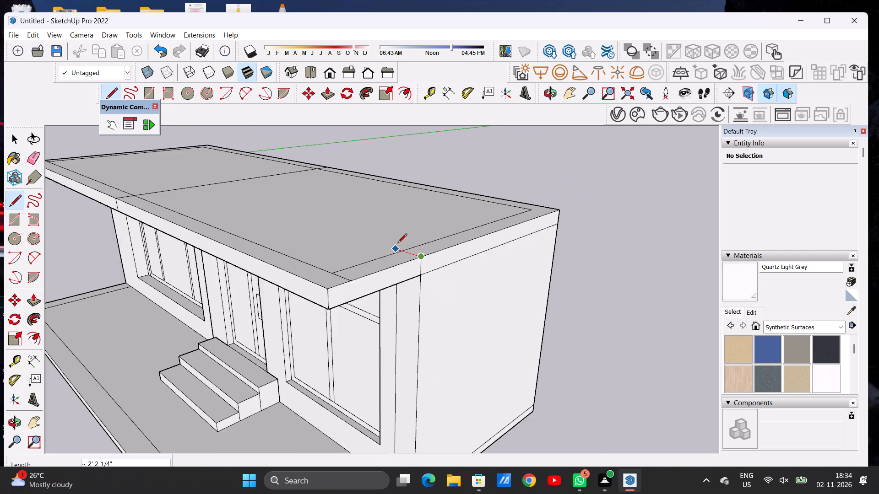
{"action": "scroll", "coordinate": [397, 244], "scroll_direction": "down", "scroll_amount": 5}
{"action": "scroll", "coordinate": [399, 251], "scroll_direction": "up", "scroll_amount": 1}
{"action": "scroll", "coordinate": [399, 251], "scroll_direction": "down", "scroll_amount": 2}
{"action": "scroll", "coordinate": [278, 198], "scroll_direction": "up", "scroll_amount": 12}
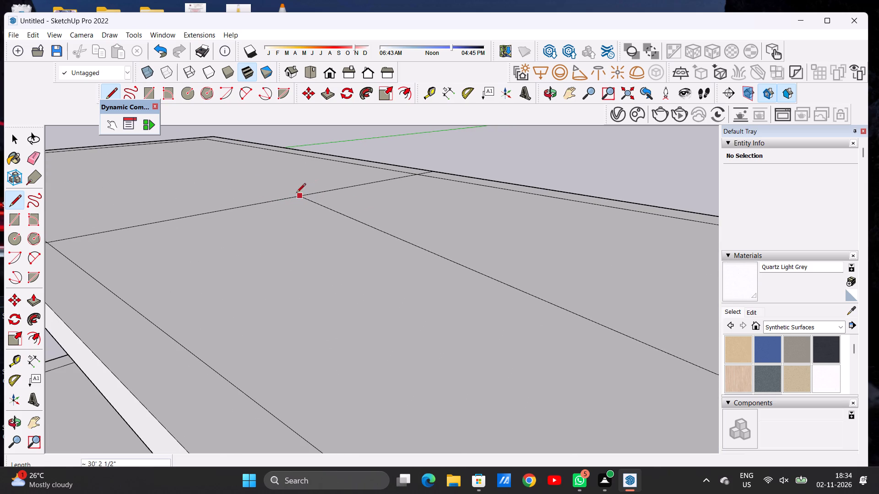
{"action": "left_click", "coordinate": [190, 215]}
{"action": "key", "text": "space"}
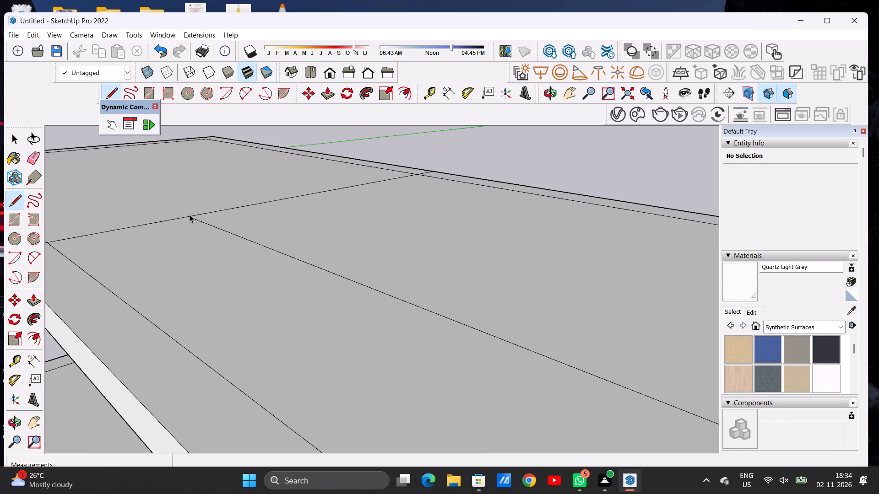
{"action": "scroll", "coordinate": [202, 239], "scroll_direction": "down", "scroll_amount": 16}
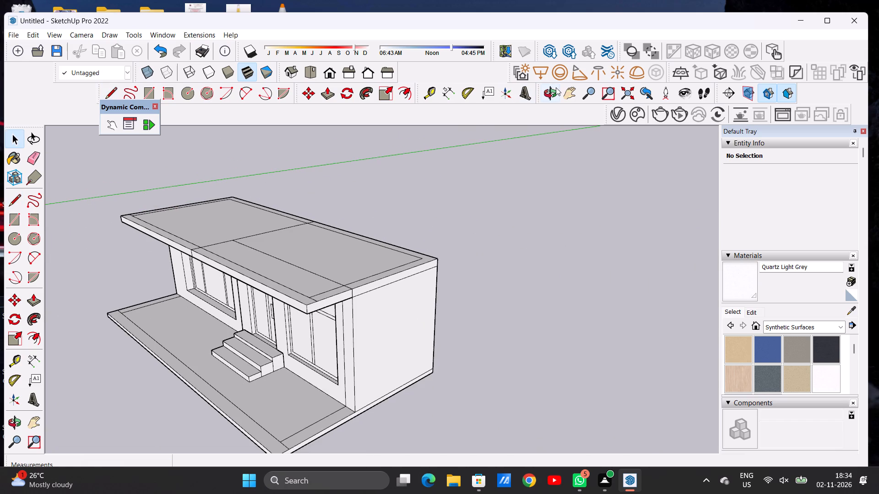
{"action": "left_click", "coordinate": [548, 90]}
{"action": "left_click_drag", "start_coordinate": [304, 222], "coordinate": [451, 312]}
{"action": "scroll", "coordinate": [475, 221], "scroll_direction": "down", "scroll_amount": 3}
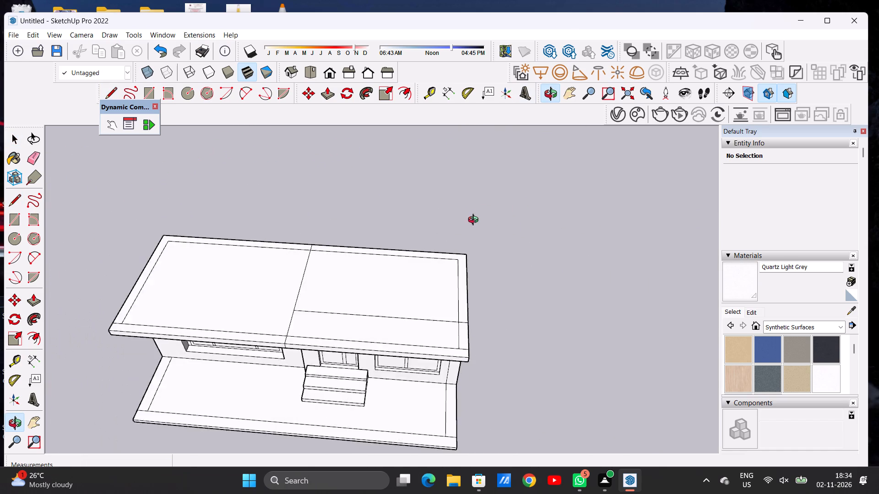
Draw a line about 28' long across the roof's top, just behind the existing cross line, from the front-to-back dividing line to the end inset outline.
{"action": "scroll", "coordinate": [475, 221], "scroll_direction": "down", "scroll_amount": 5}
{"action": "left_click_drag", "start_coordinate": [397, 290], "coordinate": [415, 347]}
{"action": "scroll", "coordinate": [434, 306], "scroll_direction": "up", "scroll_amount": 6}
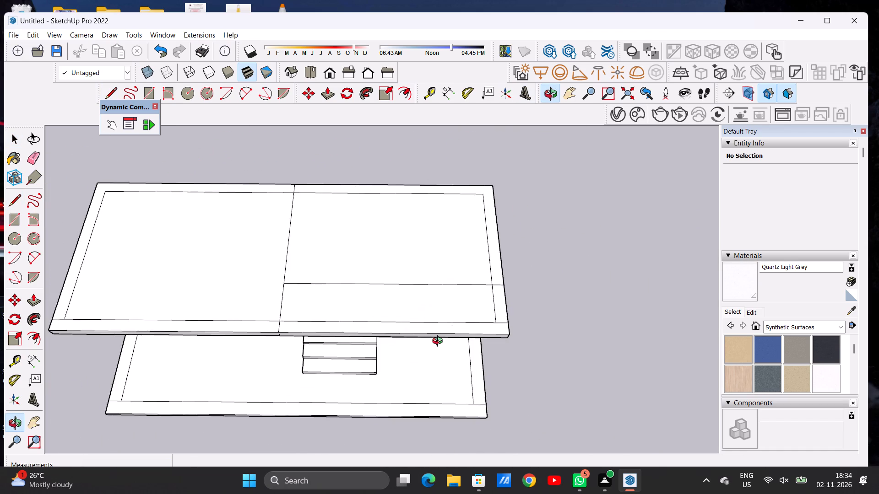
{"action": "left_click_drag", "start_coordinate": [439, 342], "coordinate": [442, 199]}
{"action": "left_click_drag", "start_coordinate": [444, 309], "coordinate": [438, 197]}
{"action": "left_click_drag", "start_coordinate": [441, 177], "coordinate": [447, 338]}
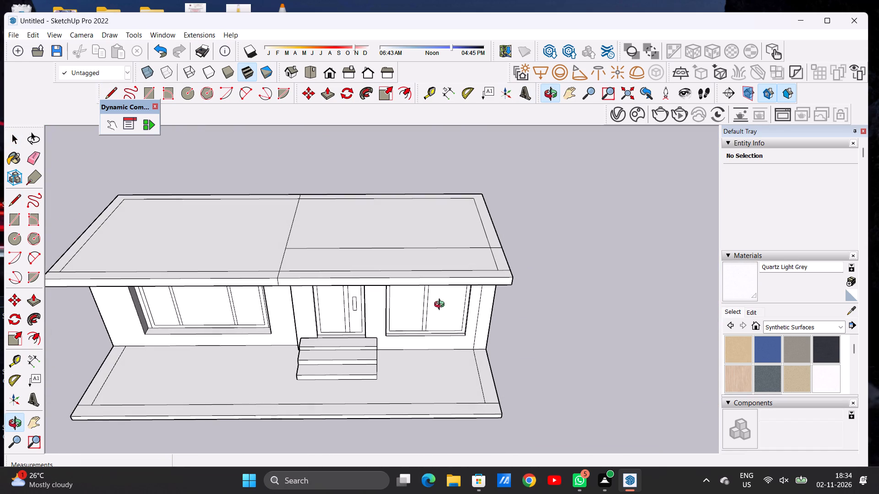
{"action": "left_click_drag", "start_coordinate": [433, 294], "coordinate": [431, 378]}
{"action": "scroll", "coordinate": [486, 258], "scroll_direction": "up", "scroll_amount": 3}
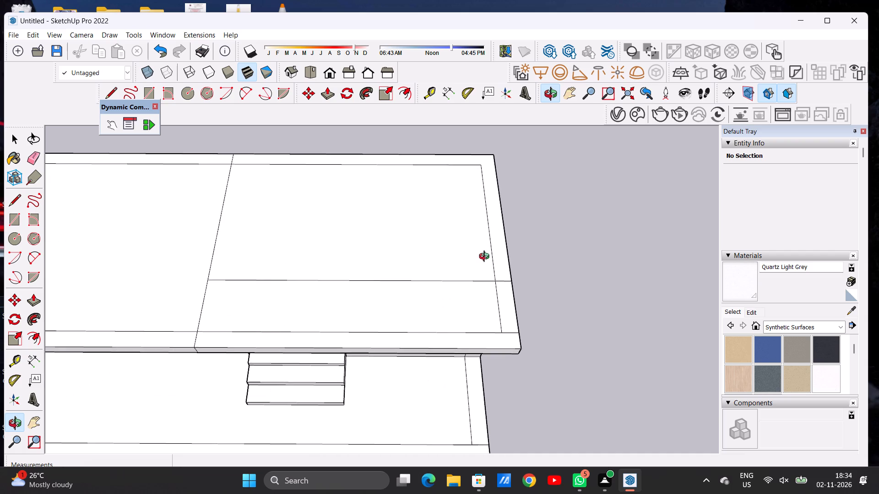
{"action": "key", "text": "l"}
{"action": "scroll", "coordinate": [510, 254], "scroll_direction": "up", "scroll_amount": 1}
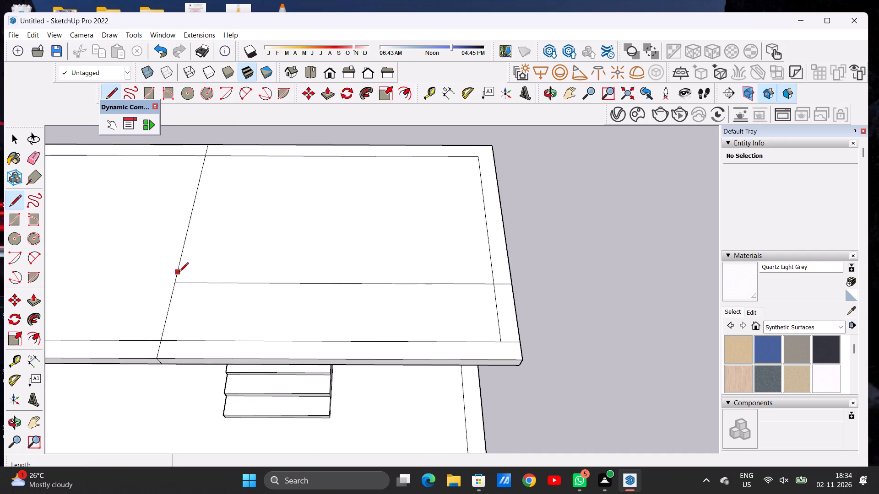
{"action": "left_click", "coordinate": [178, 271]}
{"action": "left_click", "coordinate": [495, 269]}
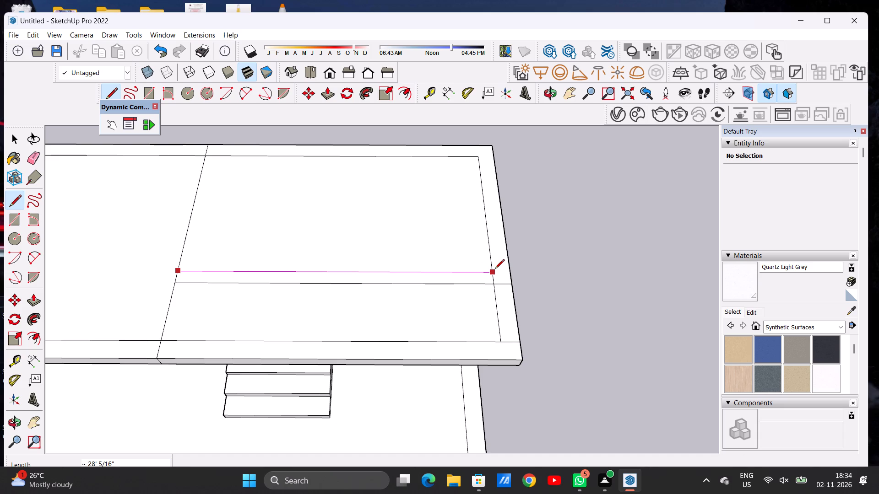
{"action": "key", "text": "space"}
Draw a vertical line about 1' 2" high on the slab's larger-window end face, from the overhang's meeting point with the wall to the top edge.
{"action": "scroll", "coordinate": [414, 273], "scroll_direction": "down", "scroll_amount": 5}
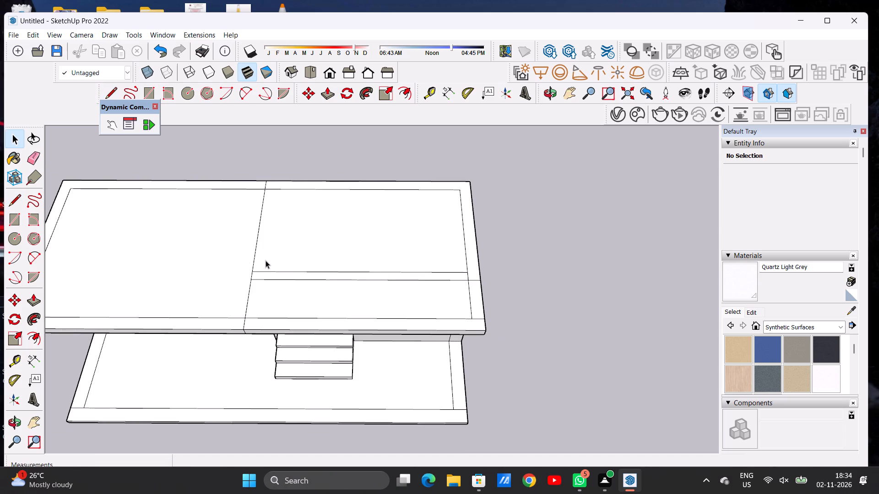
{"action": "scroll", "coordinate": [401, 276], "scroll_direction": "down", "scroll_amount": 5}
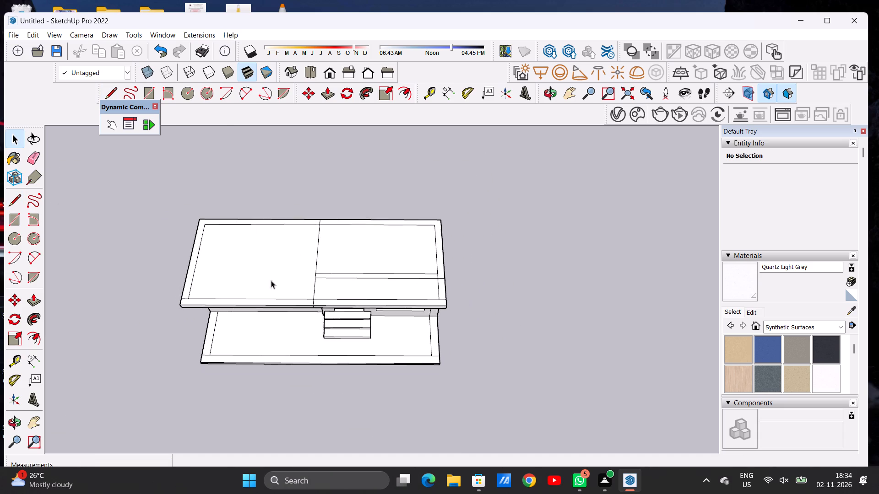
{"action": "scroll", "coordinate": [263, 287], "scroll_direction": "up", "scroll_amount": 4}
{"action": "scroll", "coordinate": [263, 287], "scroll_direction": "down", "scroll_amount": 1}
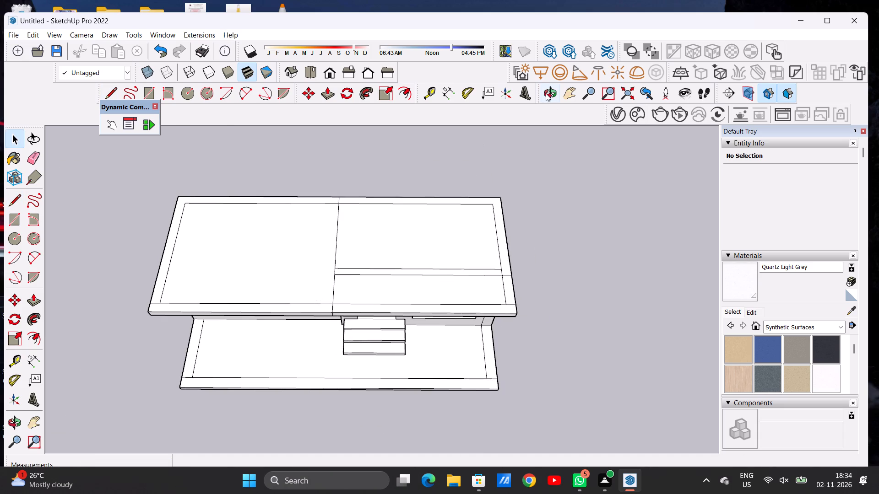
{"action": "left_click", "coordinate": [546, 93]}
{"action": "left_click_drag", "start_coordinate": [291, 419], "coordinate": [301, 219]}
{"action": "scroll", "coordinate": [326, 262], "scroll_direction": "up", "scroll_amount": 6}
{"action": "left_click_drag", "start_coordinate": [195, 284], "coordinate": [336, 300]}
{"action": "scroll", "coordinate": [342, 301], "scroll_direction": "down", "scroll_amount": 9}
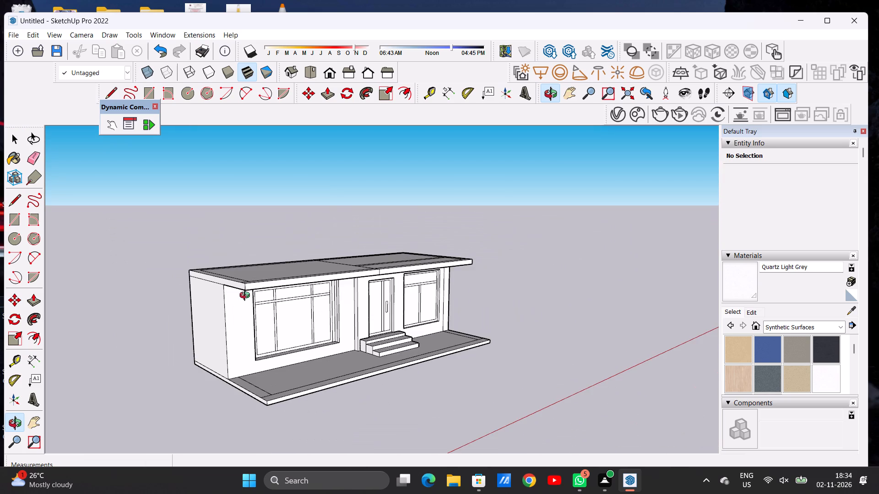
{"action": "left_click_drag", "start_coordinate": [247, 297], "coordinate": [205, 394]}
{"action": "left_click_drag", "start_coordinate": [307, 307], "coordinate": [311, 295]}
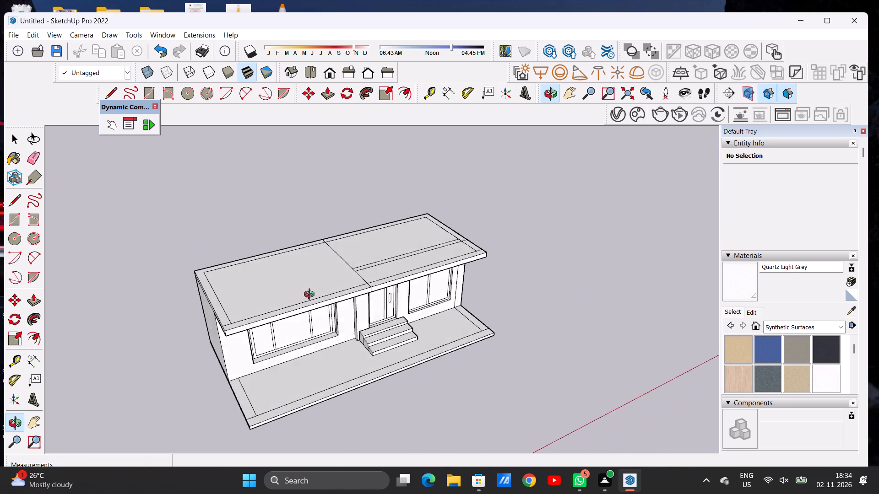
{"action": "left_click_drag", "start_coordinate": [311, 295], "coordinate": [376, 278]}
{"action": "scroll", "coordinate": [249, 343], "scroll_direction": "up", "scroll_amount": 2}
{"action": "scroll", "coordinate": [249, 343], "scroll_direction": "down", "scroll_amount": 1}
{"action": "scroll", "coordinate": [249, 343], "scroll_direction": "up", "scroll_amount": 4}
{"action": "key", "text": "l"}
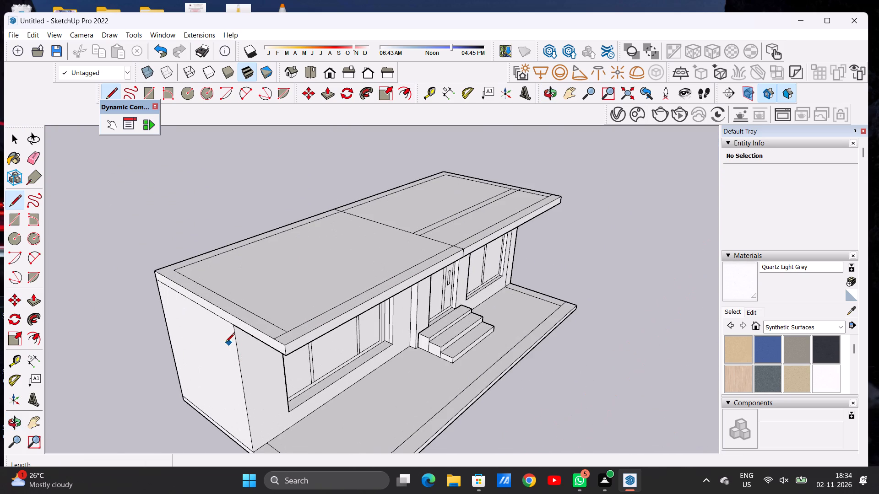
{"action": "scroll", "coordinate": [228, 341], "scroll_direction": "up", "scroll_amount": 7}
{"action": "left_click", "coordinate": [240, 305]}
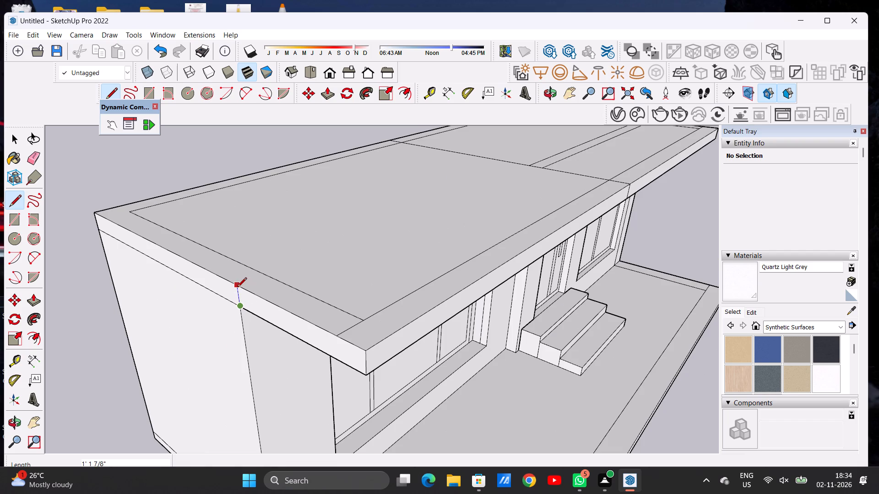
{"action": "left_click", "coordinate": [237, 288]}
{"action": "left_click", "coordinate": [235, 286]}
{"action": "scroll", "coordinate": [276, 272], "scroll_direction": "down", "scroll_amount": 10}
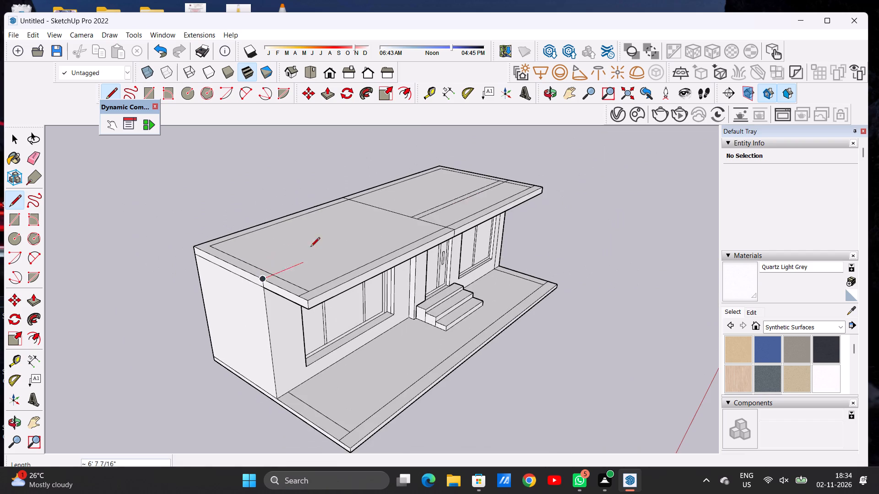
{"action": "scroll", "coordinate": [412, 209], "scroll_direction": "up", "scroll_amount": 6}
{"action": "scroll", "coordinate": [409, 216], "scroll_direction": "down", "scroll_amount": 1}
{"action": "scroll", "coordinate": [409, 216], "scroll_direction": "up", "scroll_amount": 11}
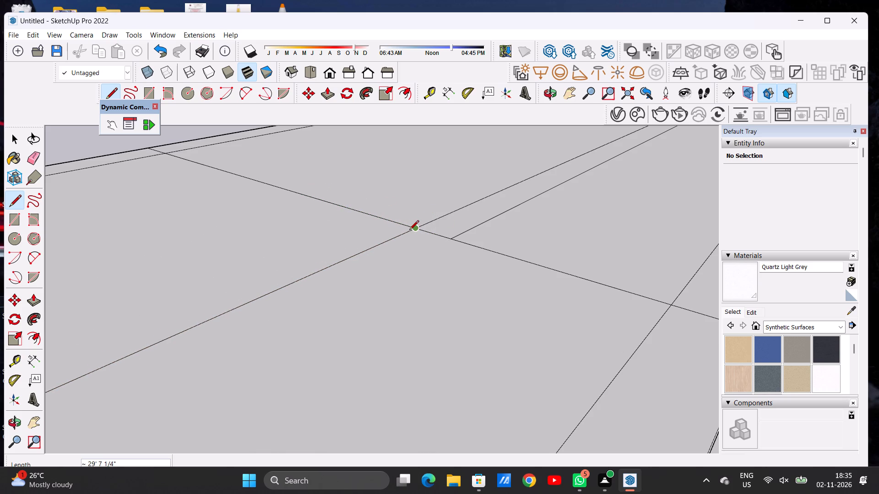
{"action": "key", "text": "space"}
Examine the front windows, door and divided roof slab from several angles.
{"action": "scroll", "coordinate": [406, 258], "scroll_direction": "down", "scroll_amount": 18}
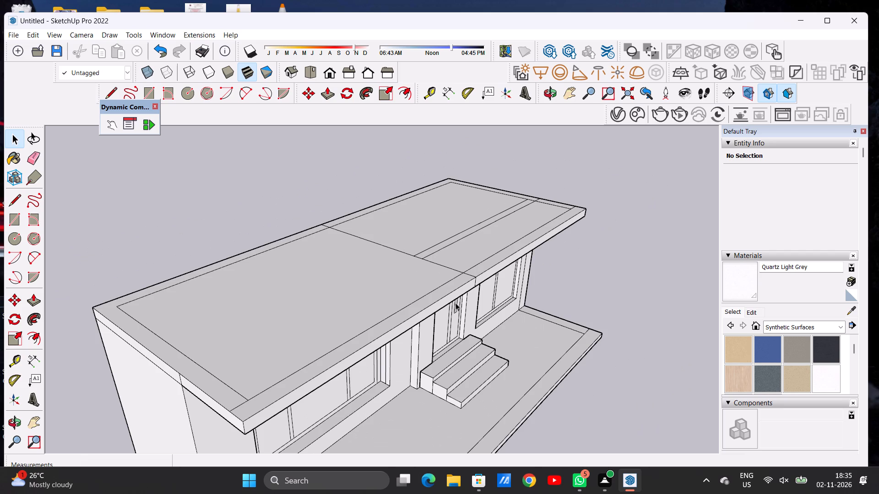
{"action": "left_click", "coordinate": [549, 93]}
{"action": "left_click_drag", "start_coordinate": [519, 289], "coordinate": [351, 180]}
{"action": "scroll", "coordinate": [157, 247], "scroll_direction": "up", "scroll_amount": 9}
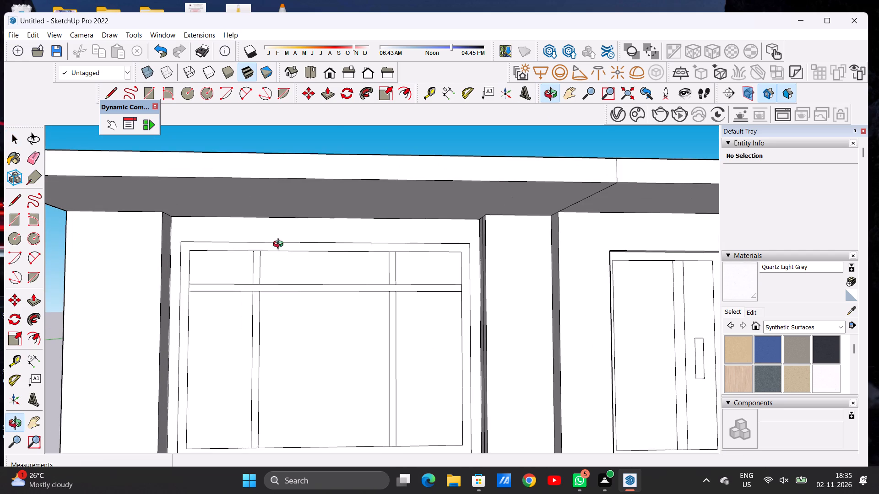
{"action": "left_click_drag", "start_coordinate": [280, 245], "coordinate": [375, 250]}
{"action": "left_click_drag", "start_coordinate": [378, 253], "coordinate": [309, 257]}
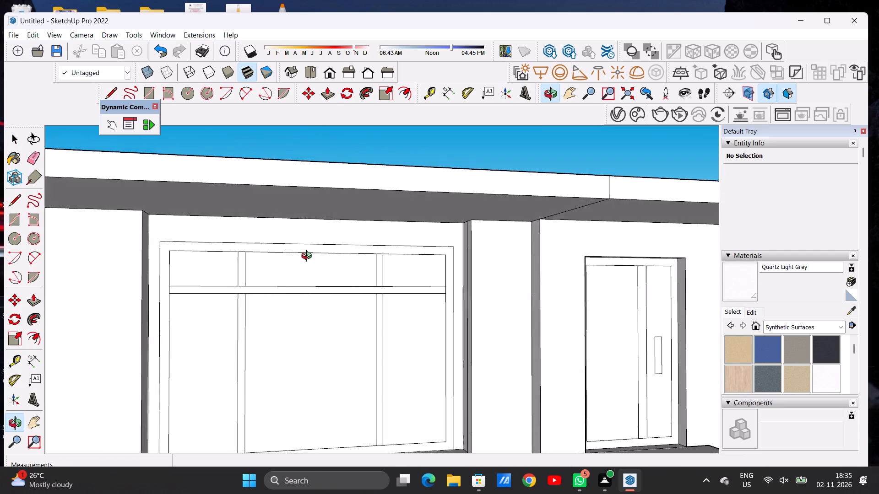
{"action": "left_click_drag", "start_coordinate": [309, 257], "coordinate": [306, 295]}
{"action": "scroll", "coordinate": [322, 226], "scroll_direction": "down", "scroll_amount": 7}
{"action": "left_click_drag", "start_coordinate": [305, 207], "coordinate": [280, 351]}
{"action": "scroll", "coordinate": [230, 285], "scroll_direction": "down", "scroll_amount": 4}
{"action": "scroll", "coordinate": [173, 293], "scroll_direction": "down", "scroll_amount": 4}
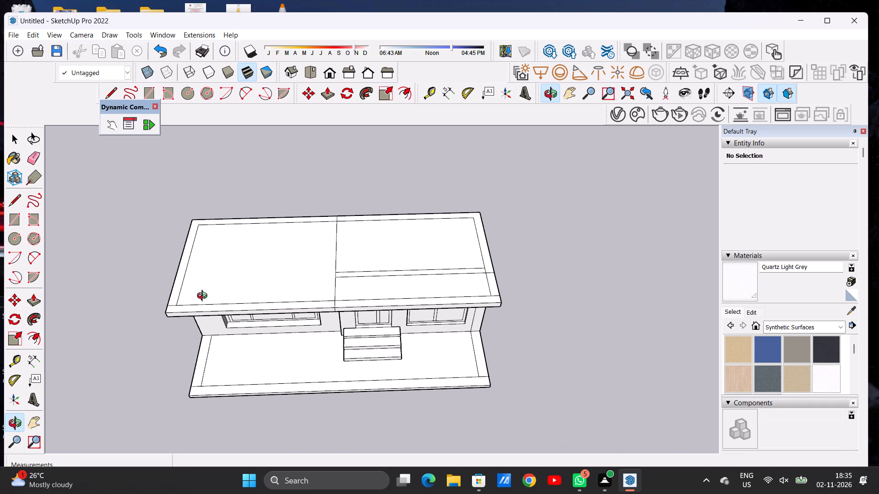
{"action": "scroll", "coordinate": [439, 265], "scroll_direction": "up", "scroll_amount": 2}
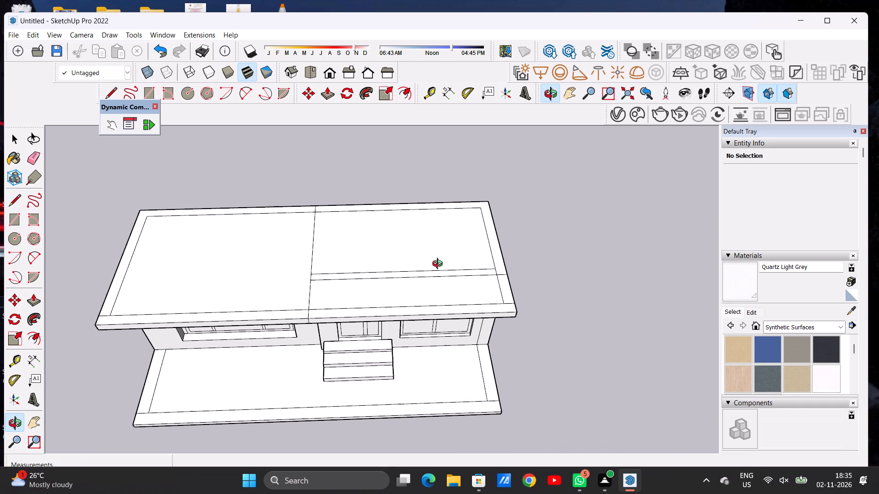
{"action": "key", "text": "space"}
{"action": "scroll", "coordinate": [259, 280], "scroll_direction": "down", "scroll_amount": 3}
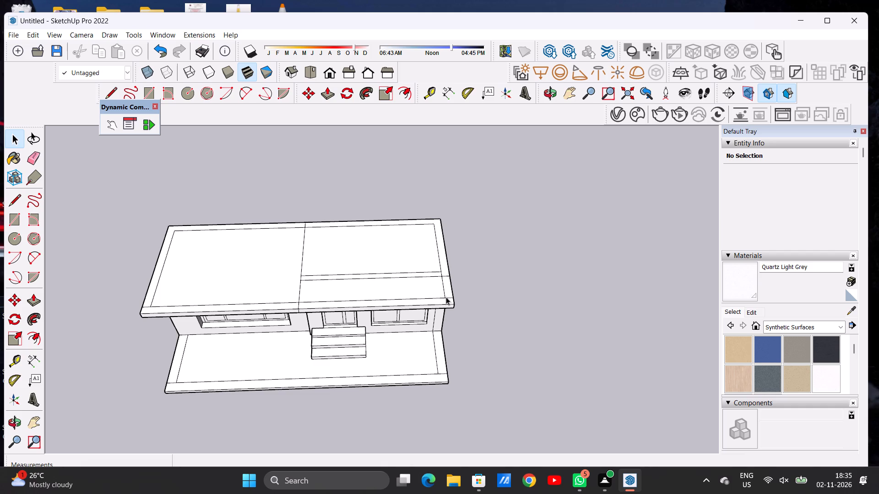
Push/Pull the L-shaped roof border strip along the rear and smaller-window end, behind the cross line, up 15'.
{"action": "left_click", "coordinate": [547, 95]}
{"action": "left_click_drag", "start_coordinate": [440, 374], "coordinate": [415, 275]}
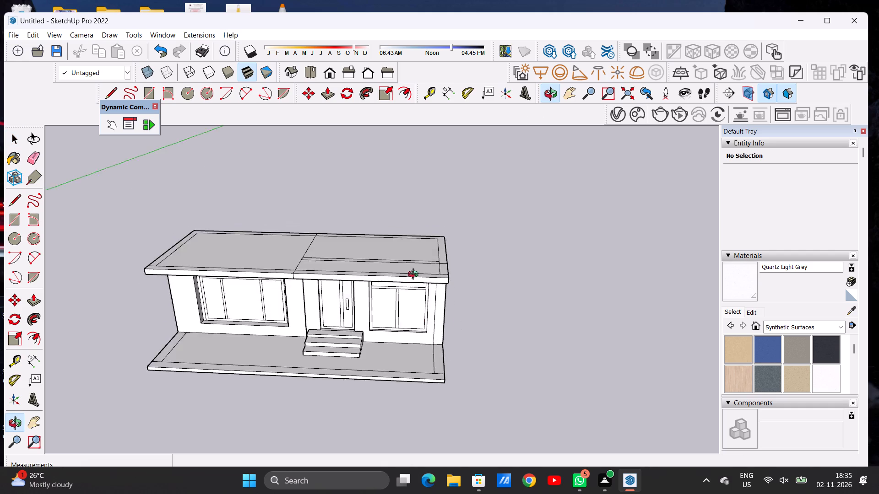
{"action": "left_click_drag", "start_coordinate": [415, 275], "coordinate": [424, 303]}
{"action": "scroll", "coordinate": [307, 237], "scroll_direction": "up", "scroll_amount": 6}
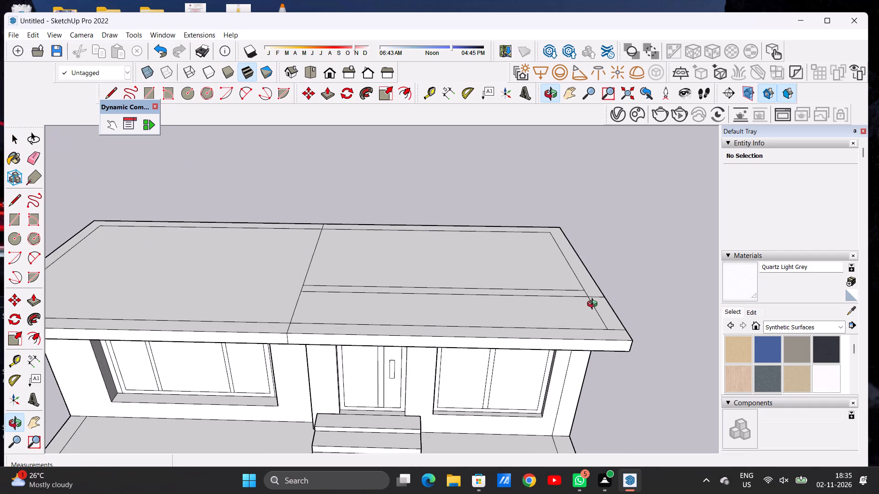
{"action": "left_click_drag", "start_coordinate": [584, 308], "coordinate": [506, 328]}
{"action": "key", "text": "p"}
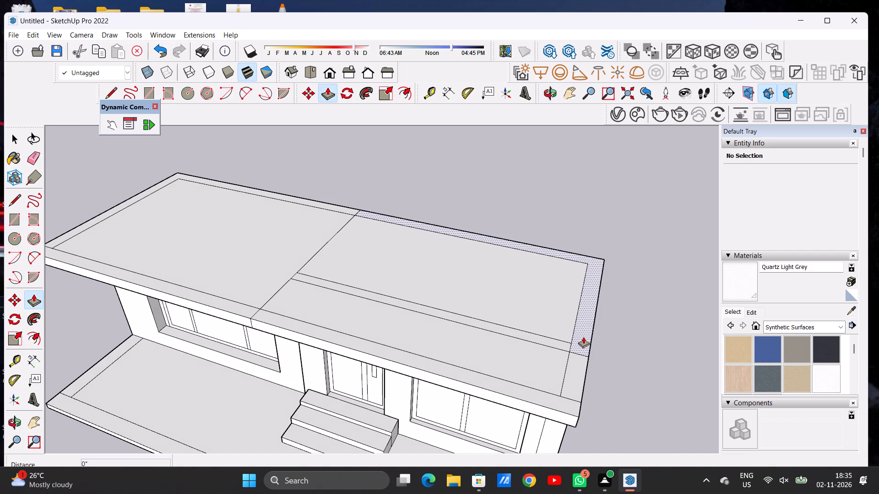
{"action": "left_click", "coordinate": [583, 337]}
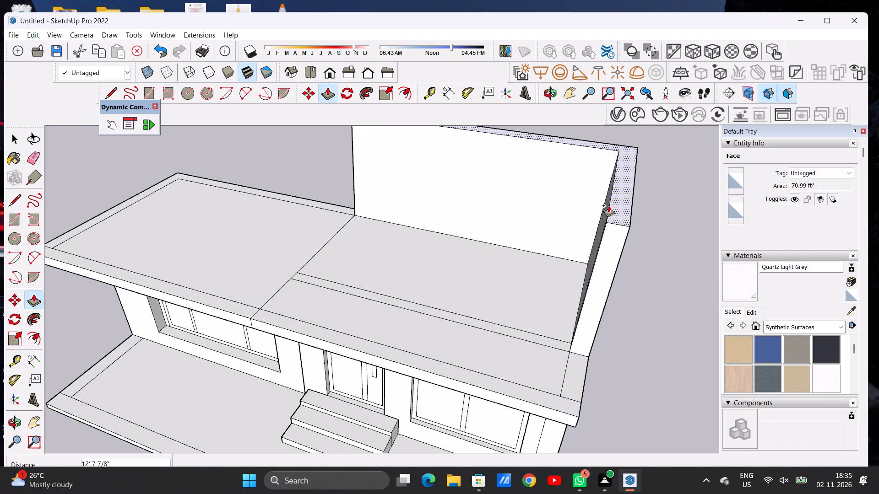
{"action": "type", "text": "15'"}
{"action": "key", "text": "Return"}
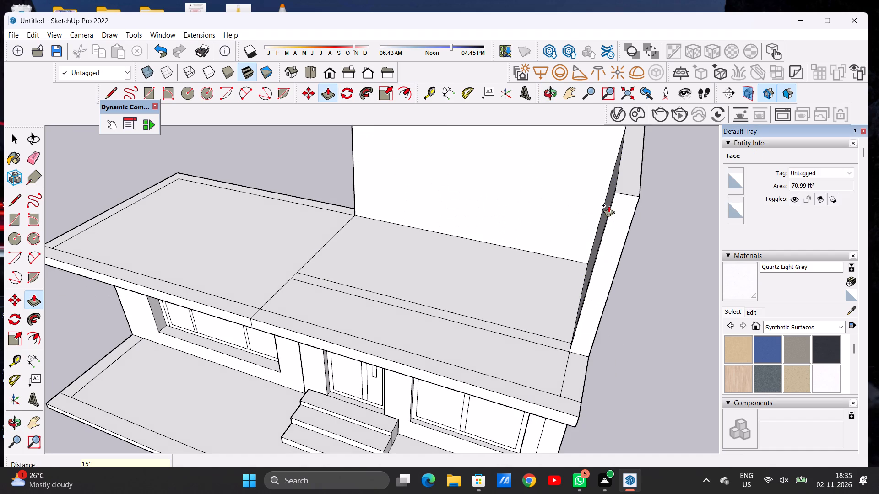
{"action": "key", "text": "space"}
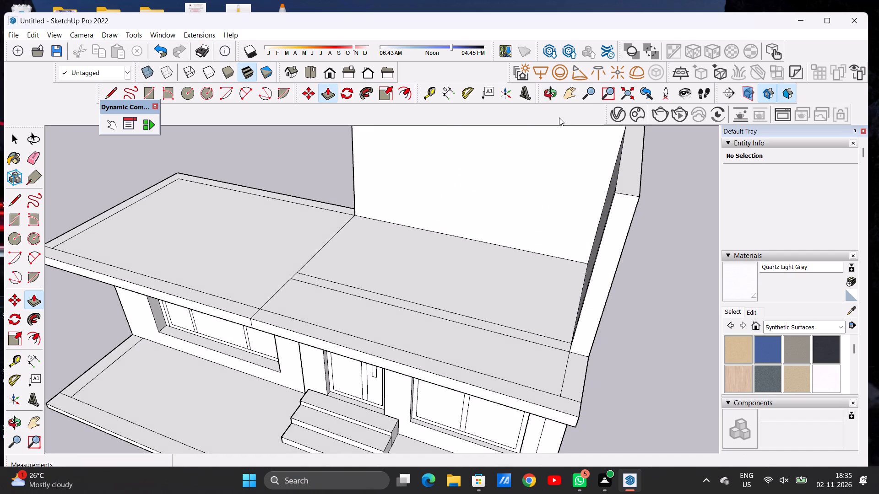
Examine the raised L-shaped wall and how its end meets the two parallel cross lines on the roof.
{"action": "left_click", "coordinate": [548, 92]}
{"action": "left_click_drag", "start_coordinate": [370, 416], "coordinate": [482, 297]}
{"action": "scroll", "coordinate": [467, 320], "scroll_direction": "down", "scroll_amount": 12}
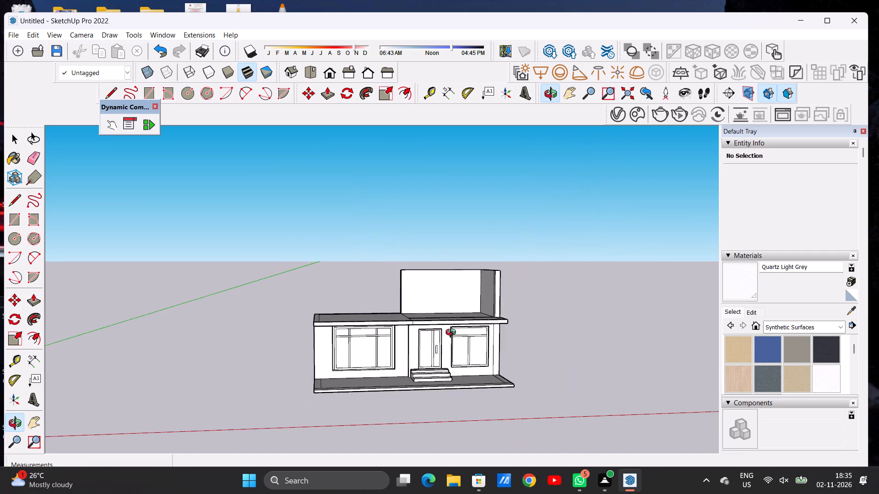
{"action": "left_click_drag", "start_coordinate": [453, 333], "coordinate": [423, 440]}
{"action": "scroll", "coordinate": [477, 308], "scroll_direction": "up", "scroll_amount": 6}
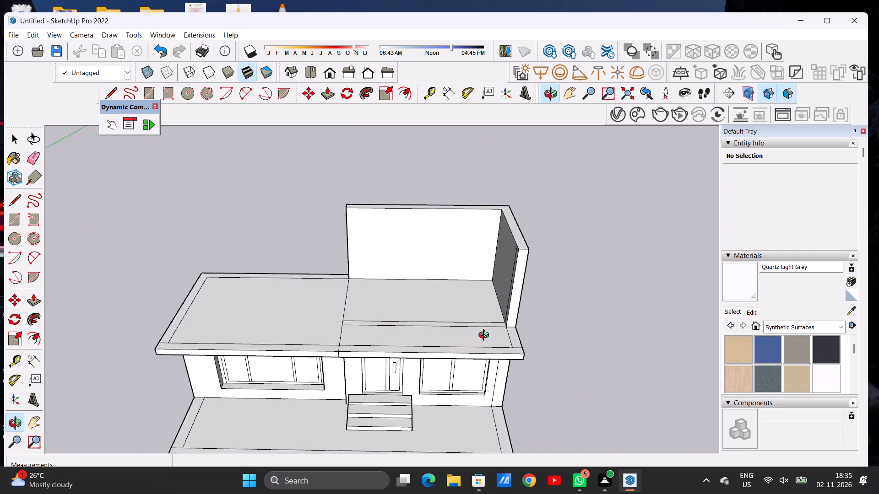
{"action": "scroll", "coordinate": [486, 336], "scroll_direction": "up", "scroll_amount": 2}
{"action": "left_click_drag", "start_coordinate": [452, 338], "coordinate": [455, 357]}
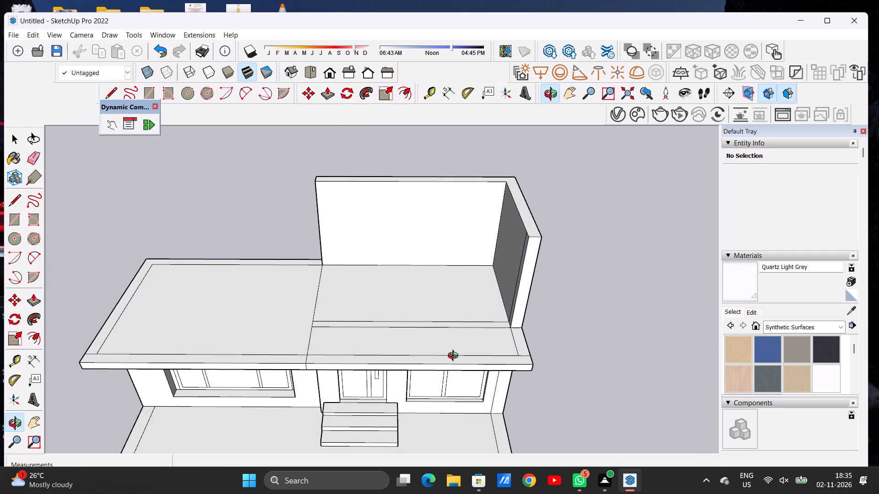
{"action": "key", "text": "p"}
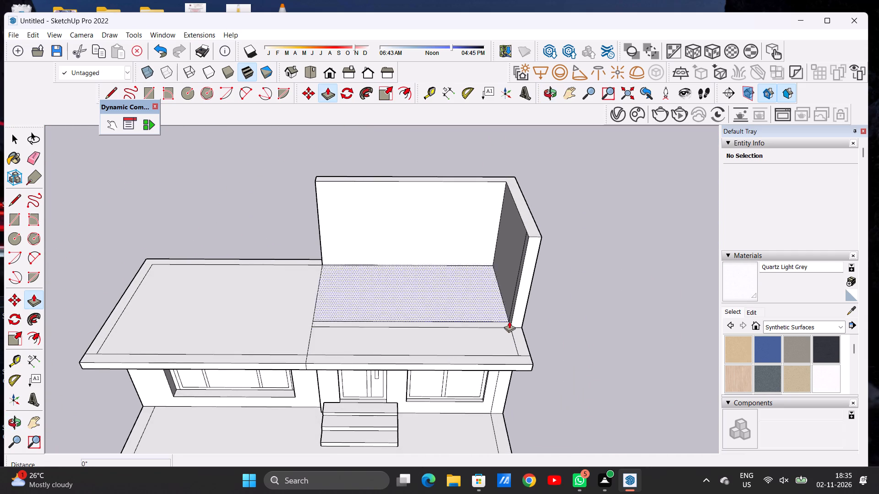
{"action": "scroll", "coordinate": [509, 321], "scroll_direction": "up", "scroll_amount": 11}
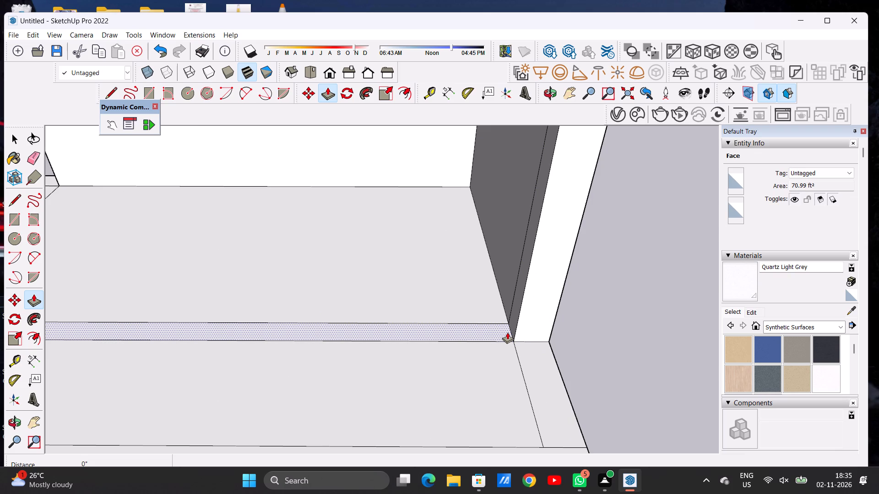
{"action": "key", "text": "space"}
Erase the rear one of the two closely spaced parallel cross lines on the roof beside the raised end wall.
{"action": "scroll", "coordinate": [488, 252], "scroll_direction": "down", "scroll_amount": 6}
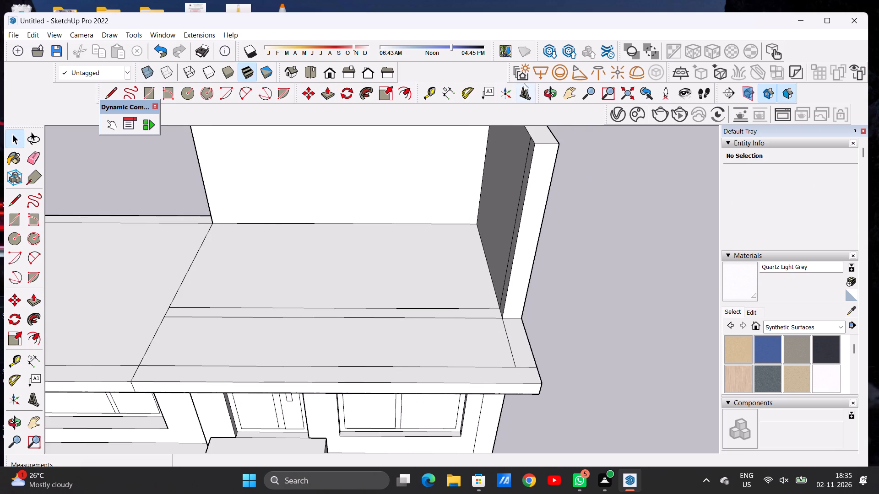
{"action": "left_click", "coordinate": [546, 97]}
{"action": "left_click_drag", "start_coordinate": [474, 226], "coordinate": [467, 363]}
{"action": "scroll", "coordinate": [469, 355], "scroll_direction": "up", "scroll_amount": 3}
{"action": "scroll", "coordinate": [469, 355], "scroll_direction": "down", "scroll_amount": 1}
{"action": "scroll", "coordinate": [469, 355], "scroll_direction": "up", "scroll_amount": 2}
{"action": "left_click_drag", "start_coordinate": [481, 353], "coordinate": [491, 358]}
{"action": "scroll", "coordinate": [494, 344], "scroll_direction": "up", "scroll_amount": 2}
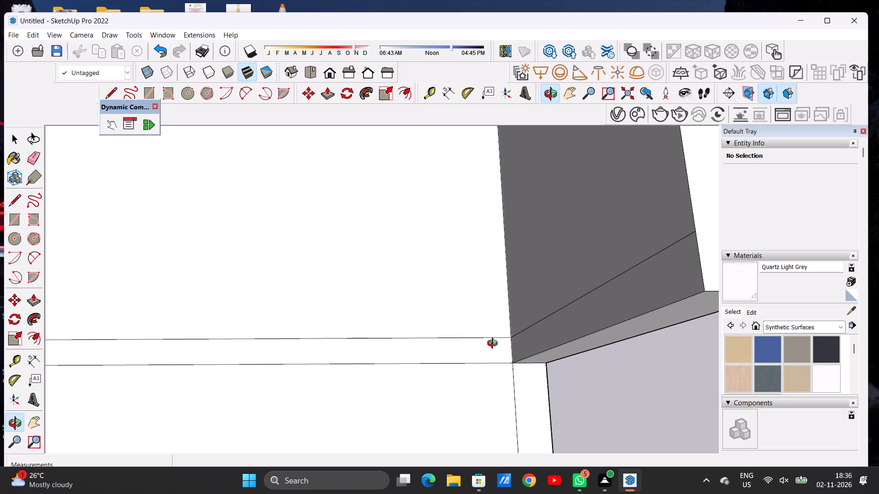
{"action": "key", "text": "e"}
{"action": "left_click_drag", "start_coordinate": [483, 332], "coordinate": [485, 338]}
Draw a line just behind and parallel to the remaining cross line, from the raised end wall to the line dividing the roof.
{"action": "key", "text": "l"}
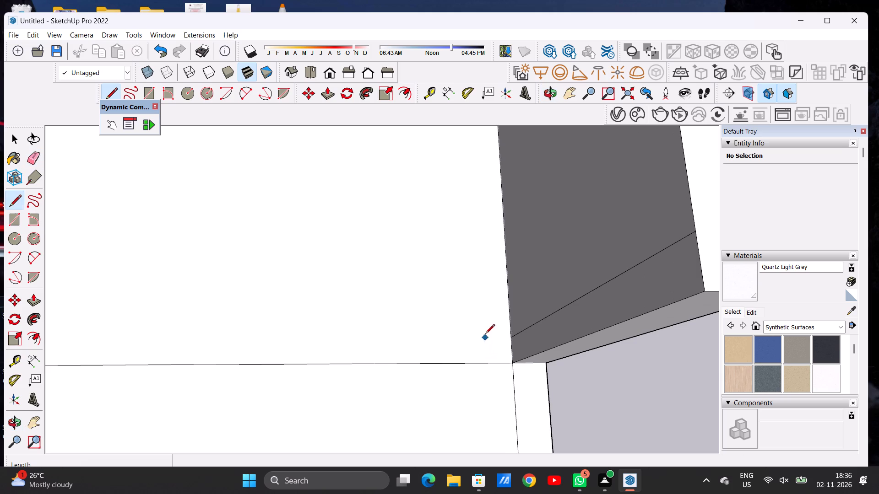
{"action": "left_click", "coordinate": [508, 316]}
{"action": "scroll", "coordinate": [479, 317], "scroll_direction": "down", "scroll_amount": 12}
{"action": "scroll", "coordinate": [311, 311], "scroll_direction": "up", "scroll_amount": 6}
{"action": "left_click", "coordinate": [303, 311]}
{"action": "key", "text": "space"}
{"action": "scroll", "coordinate": [304, 333], "scroll_direction": "down", "scroll_amount": 8}
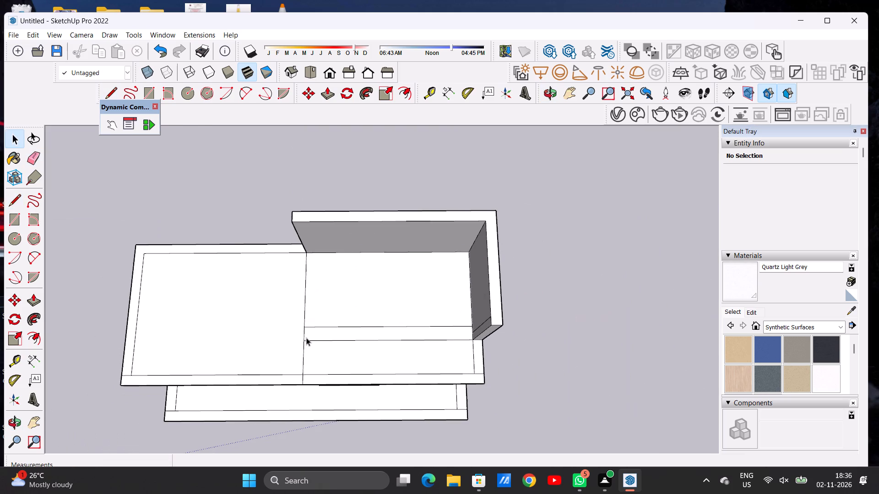
Push/Pull the narrow strip between the two parallel cross lines up 15', level with the top of the raised L-shaped wall.
{"action": "left_click", "coordinate": [545, 93]}
{"action": "left_click_drag", "start_coordinate": [430, 395], "coordinate": [440, 306]}
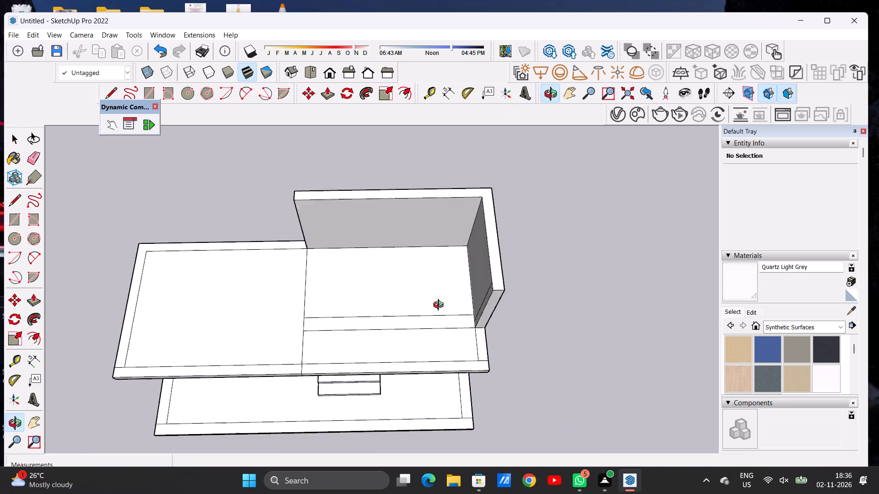
{"action": "left_click_drag", "start_coordinate": [440, 306], "coordinate": [439, 258]}
{"action": "scroll", "coordinate": [477, 293], "scroll_direction": "up", "scroll_amount": 9}
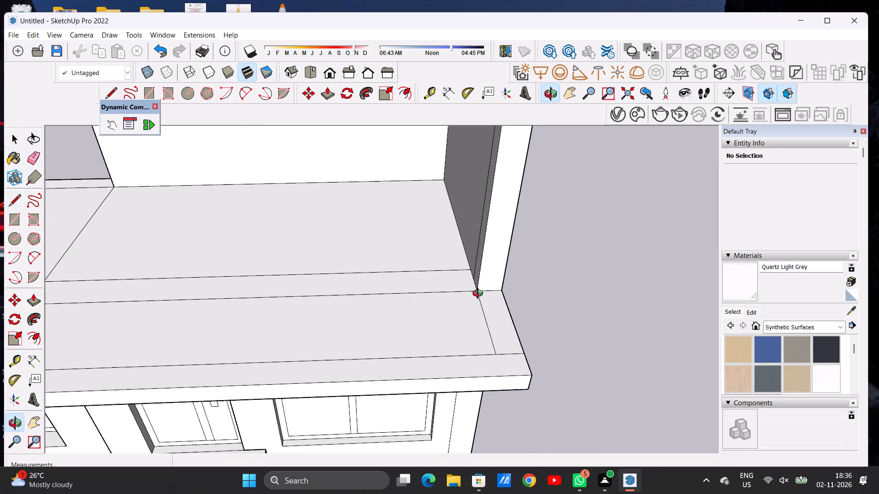
{"action": "key", "text": "p"}
{"action": "left_click", "coordinate": [467, 284]}
{"action": "scroll", "coordinate": [476, 250], "scroll_direction": "down", "scroll_amount": 2}
{"action": "scroll", "coordinate": [474, 259], "scroll_direction": "up", "scroll_amount": 1}
{"action": "scroll", "coordinate": [474, 259], "scroll_direction": "down", "scroll_amount": 10}
{"action": "scroll", "coordinate": [490, 192], "scroll_direction": "up", "scroll_amount": 10}
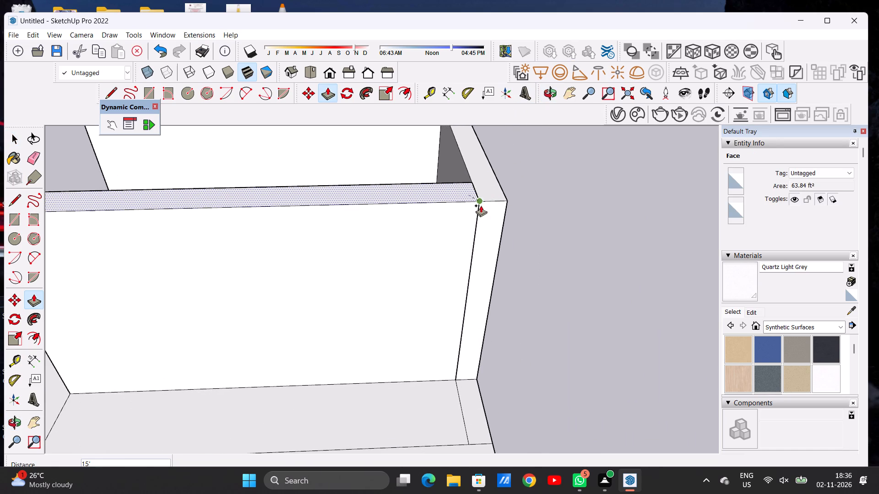
{"action": "left_click", "coordinate": [481, 203]}
{"action": "key", "text": "space"}
Examine the raised upper-floor walls and the open roof section above the larger window from several angles.
{"action": "left_click", "coordinate": [549, 93]}
{"action": "left_click_drag", "start_coordinate": [440, 343], "coordinate": [439, 234]}
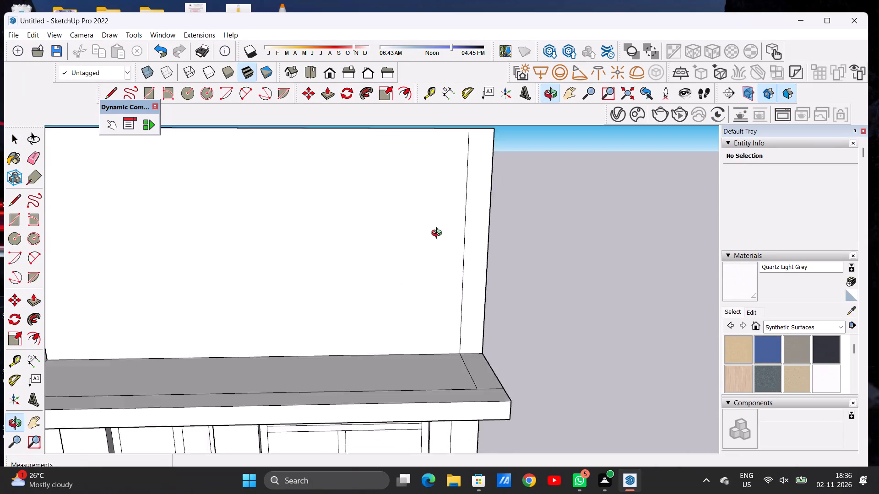
{"action": "left_click_drag", "start_coordinate": [439, 234], "coordinate": [439, 233]}
{"action": "scroll", "coordinate": [471, 313], "scroll_direction": "down", "scroll_amount": 14}
{"action": "left_click_drag", "start_coordinate": [429, 340], "coordinate": [445, 356]}
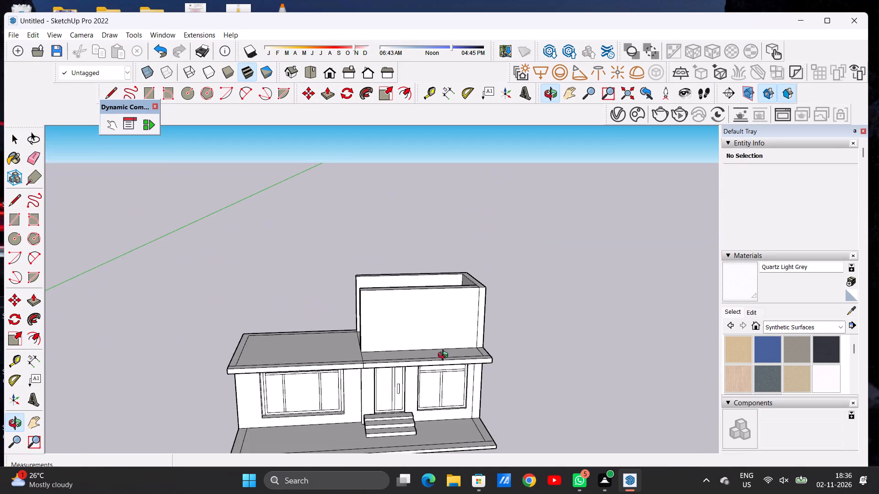
{"action": "left_click_drag", "start_coordinate": [445, 356], "coordinate": [407, 345]}
{"action": "scroll", "coordinate": [343, 359], "scroll_direction": "down", "scroll_amount": 6}
{"action": "left_click_drag", "start_coordinate": [340, 333], "coordinate": [433, 387]}
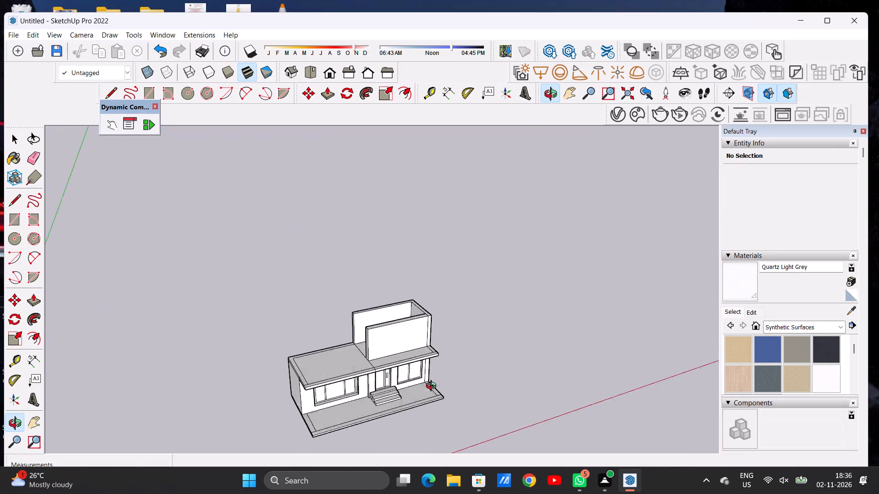
{"action": "left_click_drag", "start_coordinate": [433, 387], "coordinate": [426, 387]}
{"action": "scroll", "coordinate": [341, 369], "scroll_direction": "up", "scroll_amount": 13}
{"action": "left_click_drag", "start_coordinate": [384, 373], "coordinate": [347, 411]}
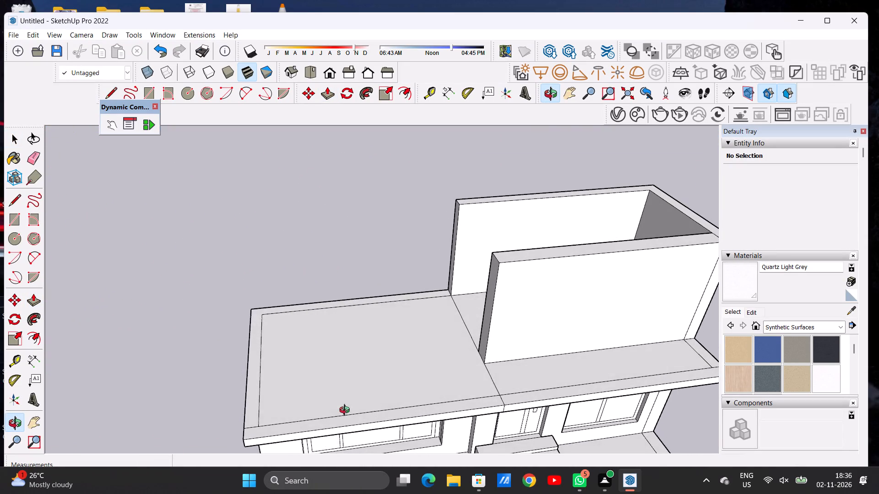
{"action": "left_click_drag", "start_coordinate": [347, 411], "coordinate": [347, 413]}
{"action": "scroll", "coordinate": [344, 360], "scroll_direction": "down", "scroll_amount": 4}
{"action": "left_click_drag", "start_coordinate": [401, 365], "coordinate": [390, 396]}
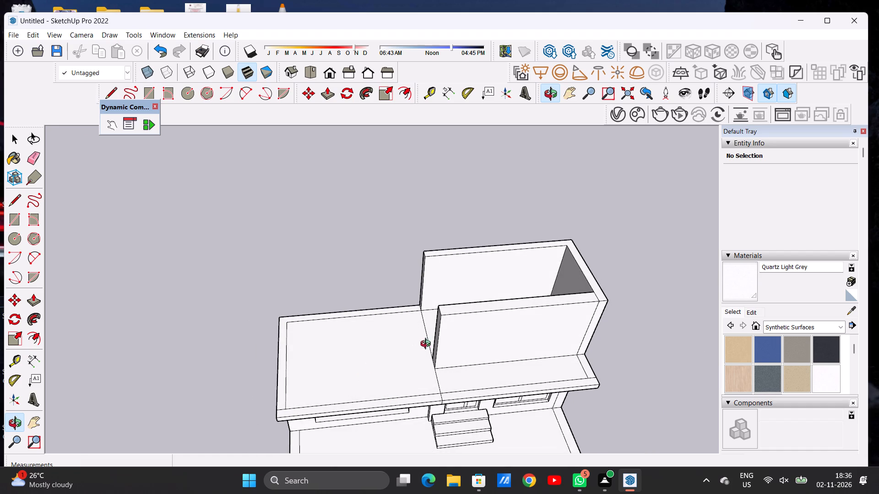
{"action": "scroll", "coordinate": [441, 336], "scroll_direction": "up", "scroll_amount": 7}
{"action": "left_click_drag", "start_coordinate": [387, 325], "coordinate": [389, 369]}
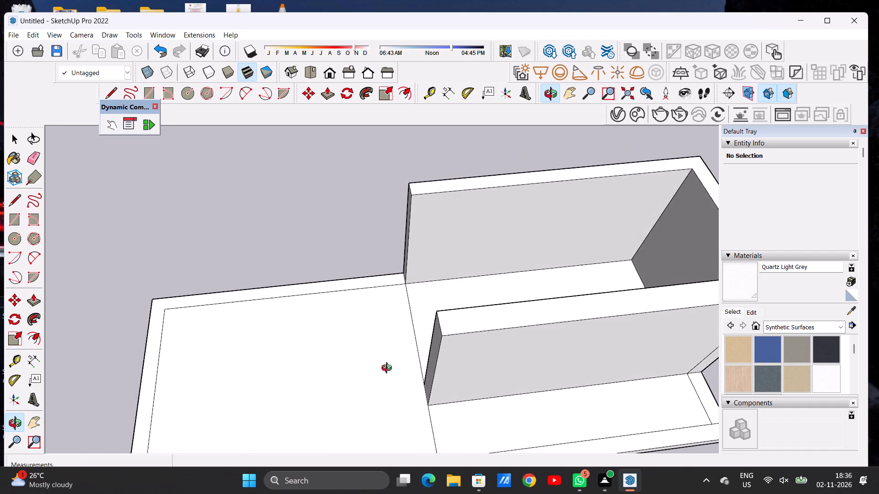
{"action": "scroll", "coordinate": [413, 334], "scroll_direction": "down", "scroll_amount": 7}
{"action": "left_click_drag", "start_coordinate": [406, 370], "coordinate": [400, 363]}
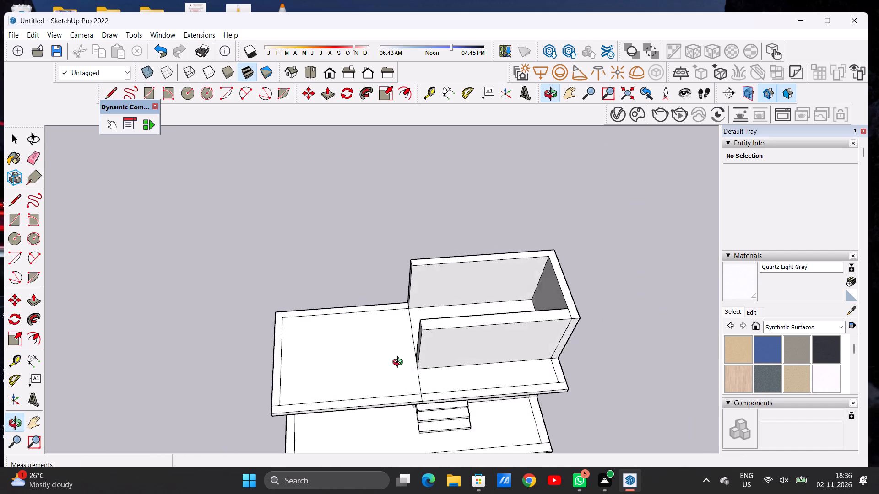
{"action": "left_click_drag", "start_coordinate": [400, 363], "coordinate": [394, 387]}
{"action": "scroll", "coordinate": [400, 387], "scroll_direction": "up", "scroll_amount": 6}
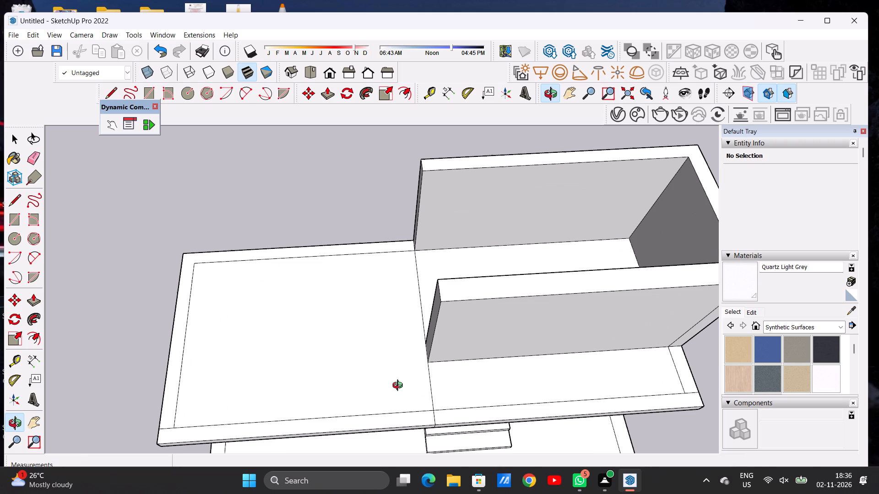
Draw a lengthwise line about 28' long across the open roof section, from the dividing line to the inner border line at the larger-window end.
{"action": "key", "text": "l"}
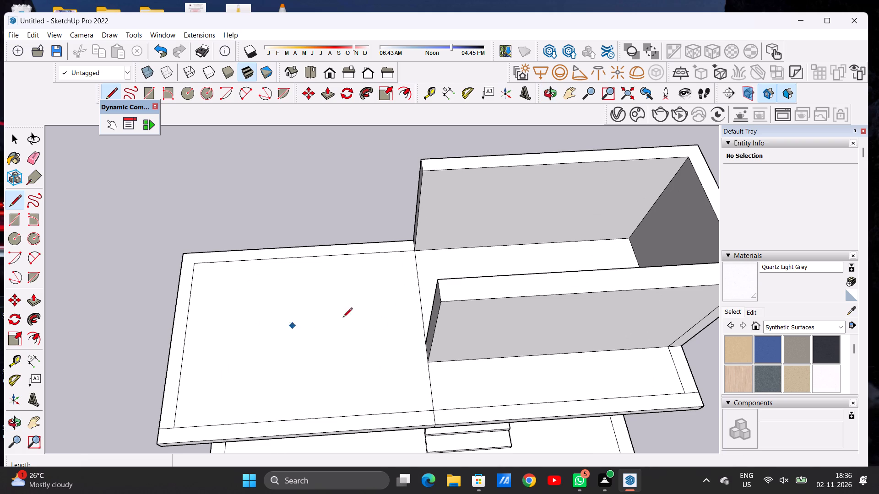
{"action": "left_click", "coordinate": [550, 94]}
{"action": "left_click_drag", "start_coordinate": [356, 336], "coordinate": [470, 344]}
{"action": "key", "text": "l"}
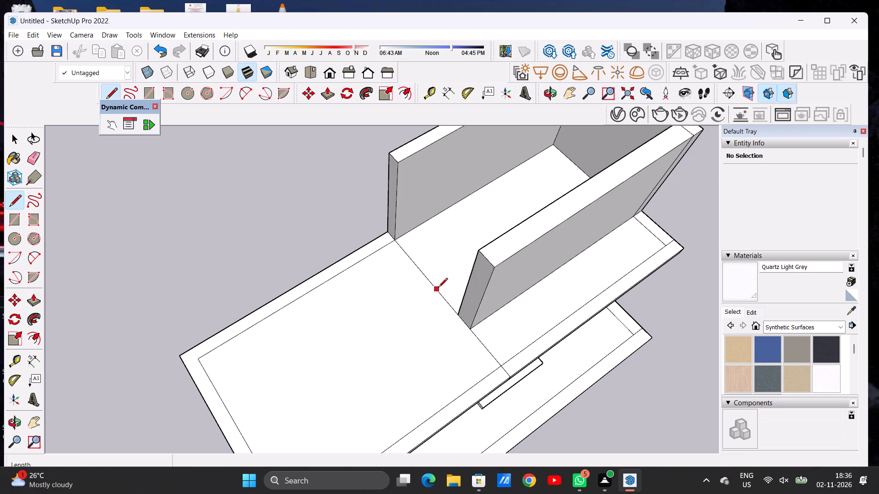
{"action": "left_click", "coordinate": [438, 288]}
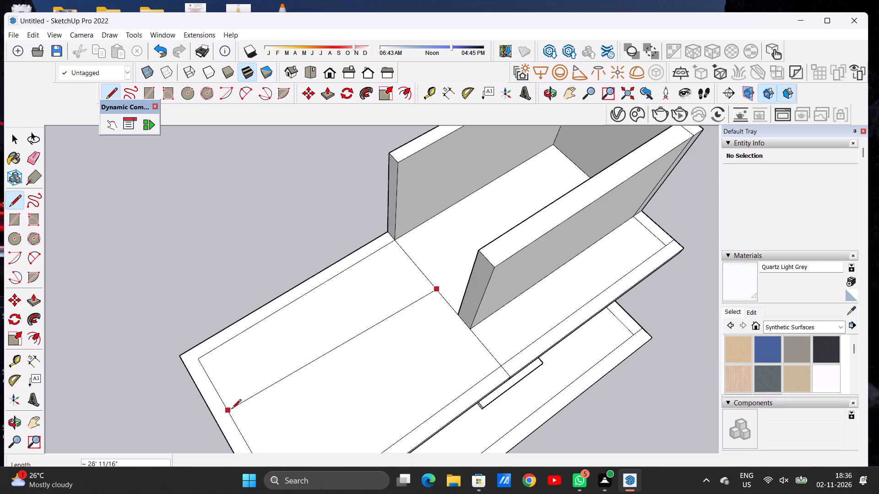
{"action": "left_click", "coordinate": [234, 416]}
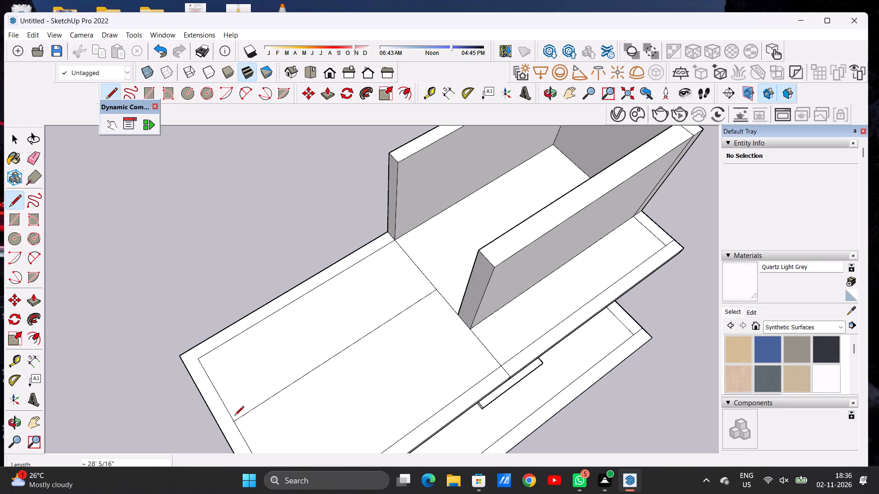
{"action": "key", "text": "space"}
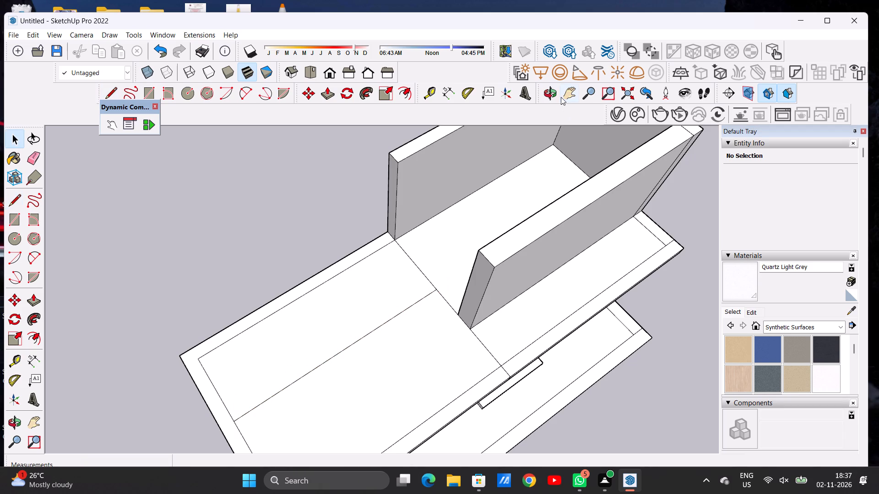
Push/Pull the L-shaped border strip along the rear and larger-window end up 15', level with the existing rear wall.
{"action": "left_click", "coordinate": [543, 93]}
{"action": "left_click_drag", "start_coordinate": [442, 389], "coordinate": [397, 306]}
{"action": "scroll", "coordinate": [470, 358], "scroll_direction": "down", "scroll_amount": 8}
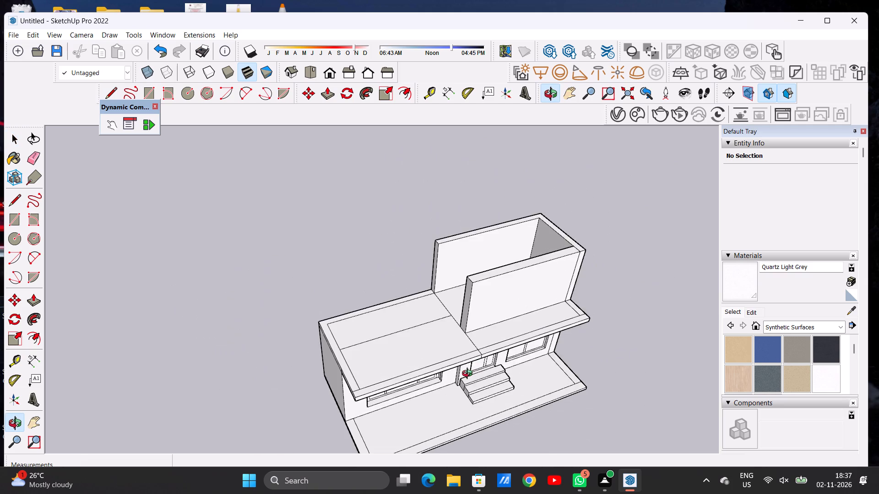
{"action": "left_click_drag", "start_coordinate": [467, 374], "coordinate": [397, 345]}
{"action": "scroll", "coordinate": [419, 303], "scroll_direction": "up", "scroll_amount": 9}
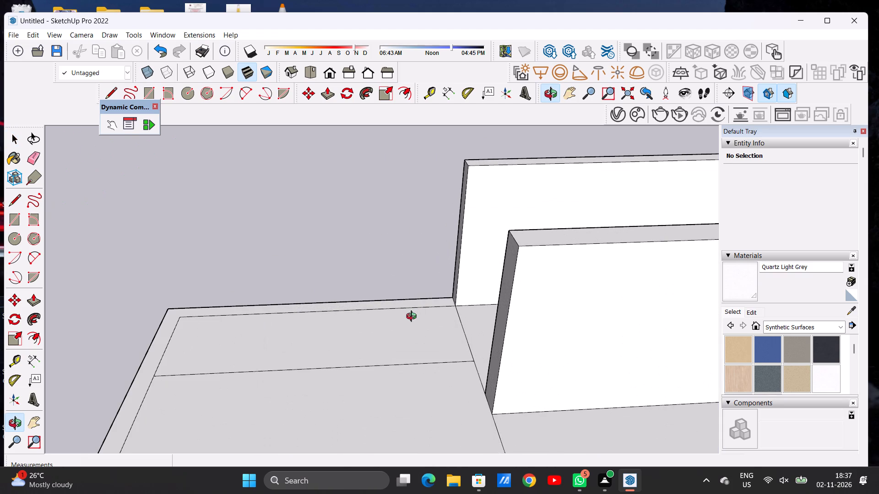
{"action": "key", "text": "p"}
{"action": "scroll", "coordinate": [442, 304], "scroll_direction": "up", "scroll_amount": 1}
{"action": "scroll", "coordinate": [442, 304], "scroll_direction": "down", "scroll_amount": 1}
{"action": "scroll", "coordinate": [442, 304], "scroll_direction": "up", "scroll_amount": 3}
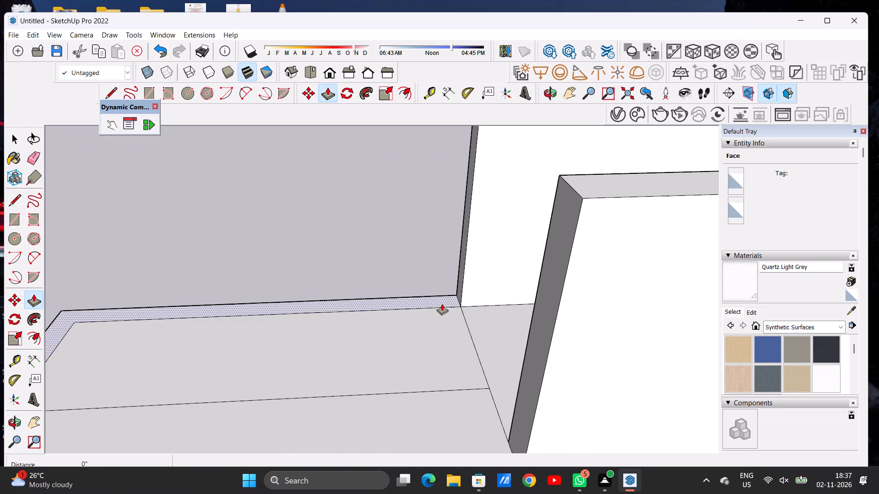
{"action": "left_click", "coordinate": [442, 304]}
{"action": "scroll", "coordinate": [454, 230], "scroll_direction": "down", "scroll_amount": 8}
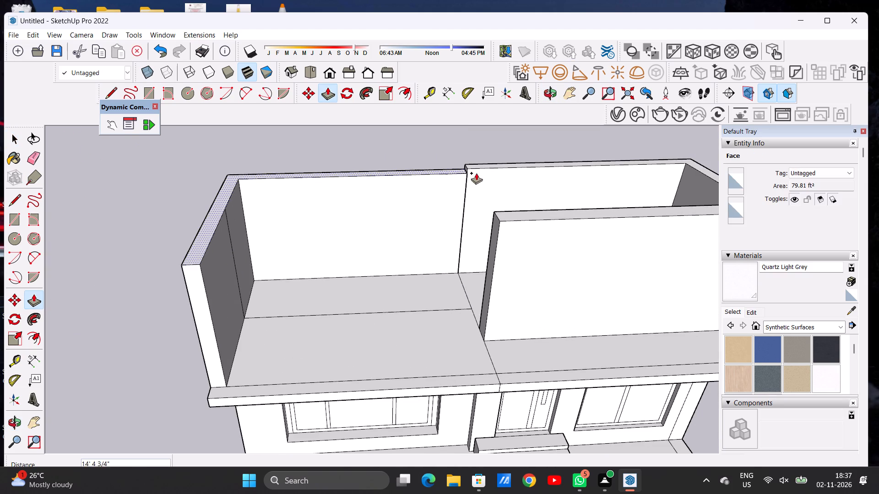
{"action": "left_click", "coordinate": [468, 172]}
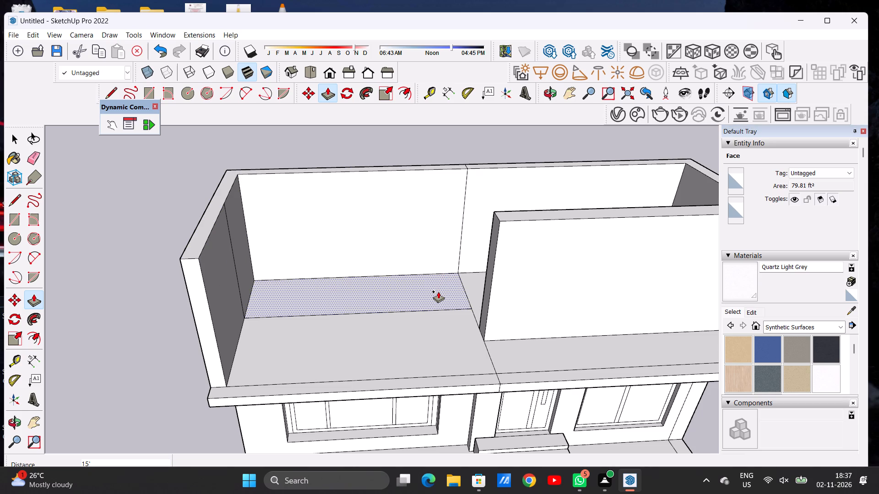
{"action": "key", "text": "space"}
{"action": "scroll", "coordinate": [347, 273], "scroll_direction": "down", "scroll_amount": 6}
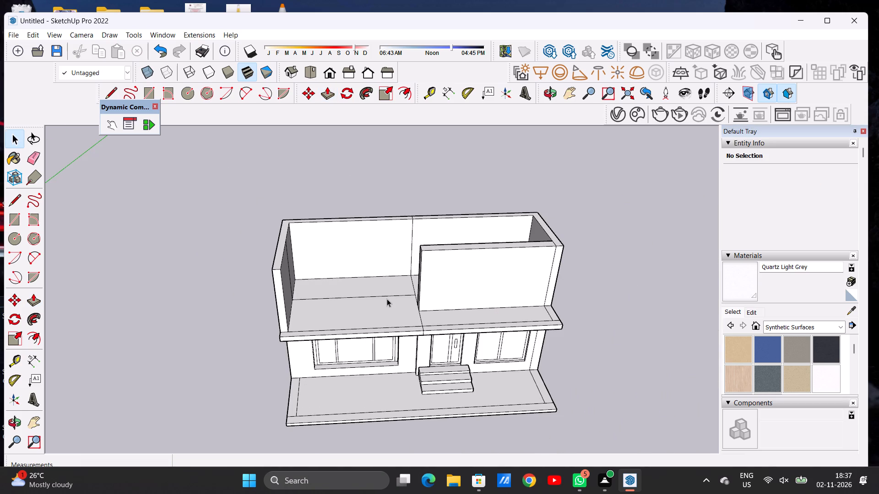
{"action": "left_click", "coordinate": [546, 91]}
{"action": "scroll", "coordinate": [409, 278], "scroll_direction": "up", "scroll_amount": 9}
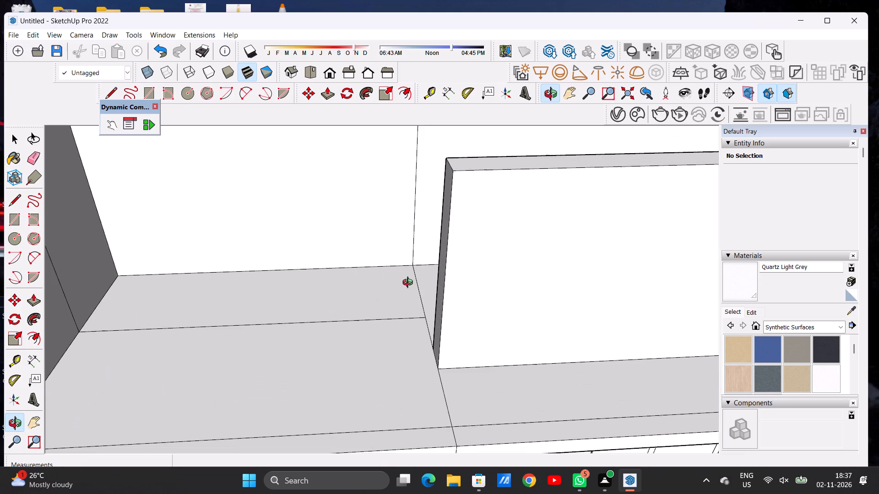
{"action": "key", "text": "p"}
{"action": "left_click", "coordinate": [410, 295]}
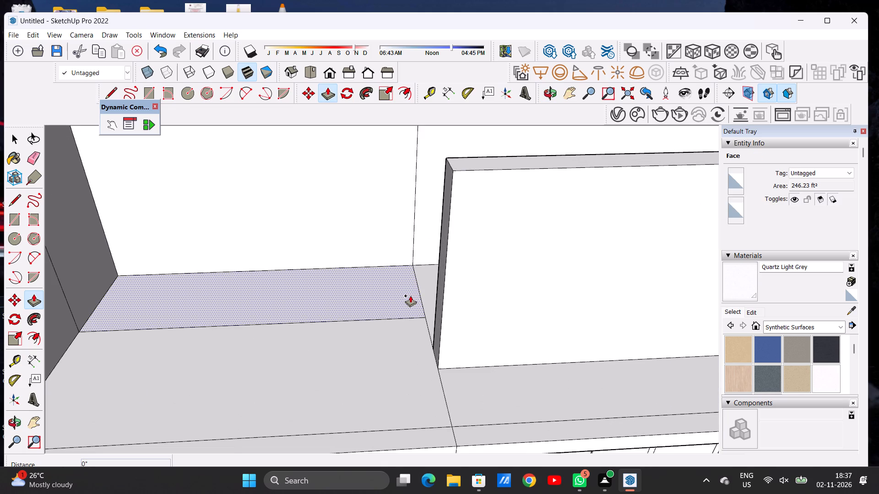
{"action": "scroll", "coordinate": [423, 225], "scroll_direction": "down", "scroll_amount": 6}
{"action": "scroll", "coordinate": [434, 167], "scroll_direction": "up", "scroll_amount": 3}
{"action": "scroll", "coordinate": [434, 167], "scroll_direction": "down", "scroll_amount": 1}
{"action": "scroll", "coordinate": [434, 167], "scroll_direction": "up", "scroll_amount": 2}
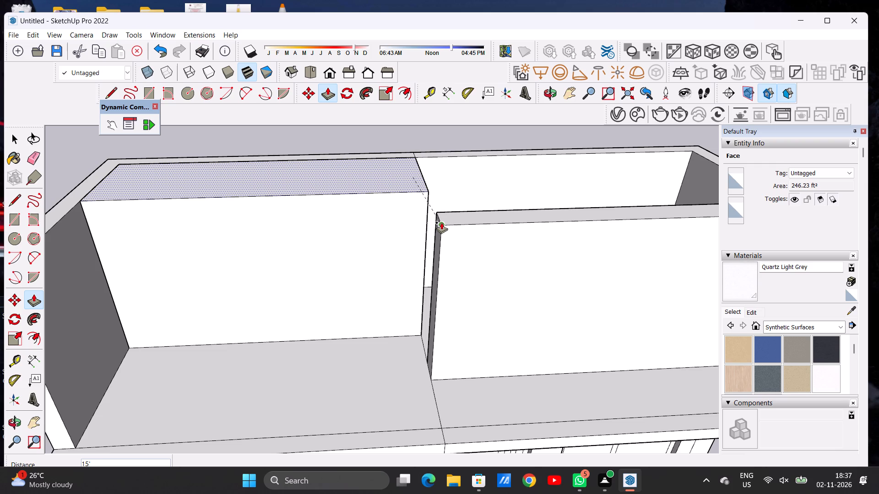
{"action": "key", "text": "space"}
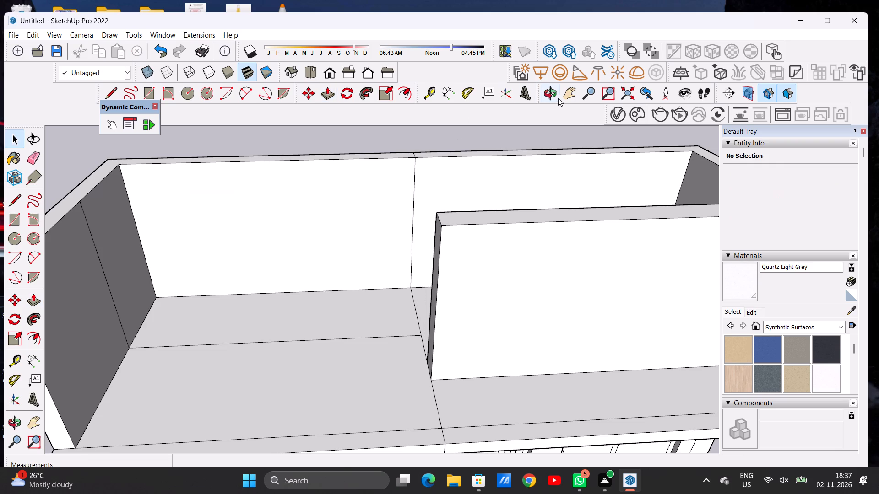
Draw a line about 12' long between the rear and front upper walls, parallel to and just inside the roof's dividing line.
{"action": "left_click", "coordinate": [552, 93]}
{"action": "left_click_drag", "start_coordinate": [484, 292], "coordinate": [506, 339]}
{"action": "left_click_drag", "start_coordinate": [388, 332], "coordinate": [456, 331]}
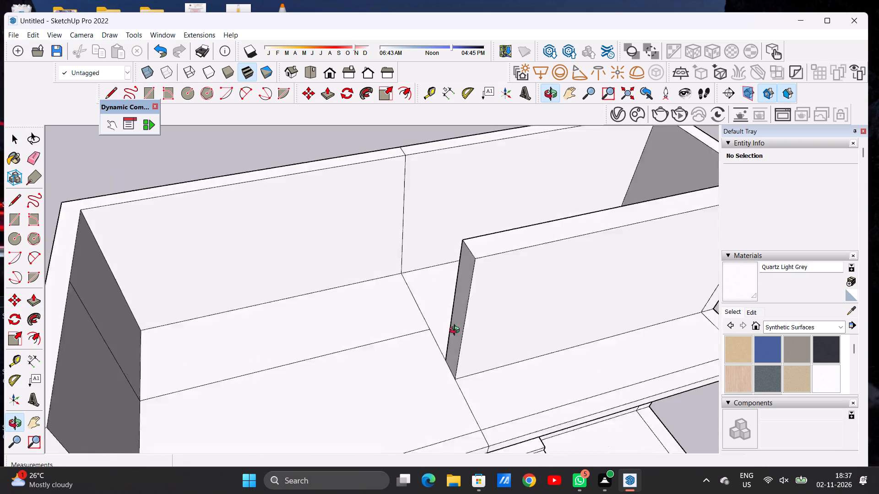
{"action": "left_click_drag", "start_coordinate": [456, 331], "coordinate": [607, 331]}
{"action": "left_click_drag", "start_coordinate": [401, 285], "coordinate": [467, 363]}
{"action": "scroll", "coordinate": [497, 304], "scroll_direction": "up", "scroll_amount": 8}
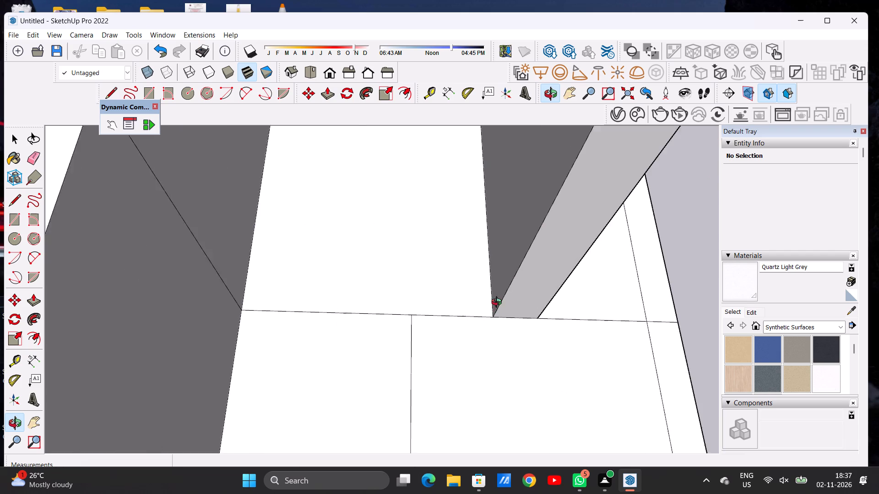
{"action": "scroll", "coordinate": [499, 303], "scroll_direction": "down", "scroll_amount": 1}
{"action": "scroll", "coordinate": [499, 303], "scroll_direction": "up", "scroll_amount": 3}
{"action": "key", "text": "l"}
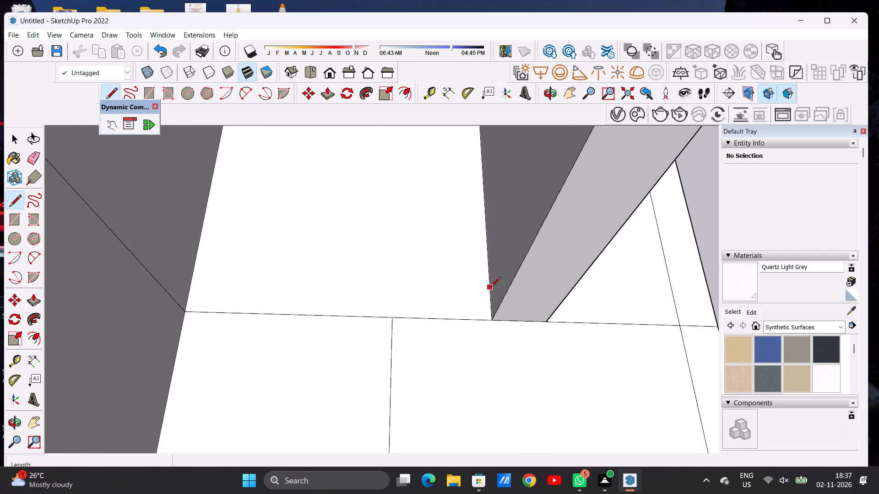
{"action": "left_click", "coordinate": [491, 290]}
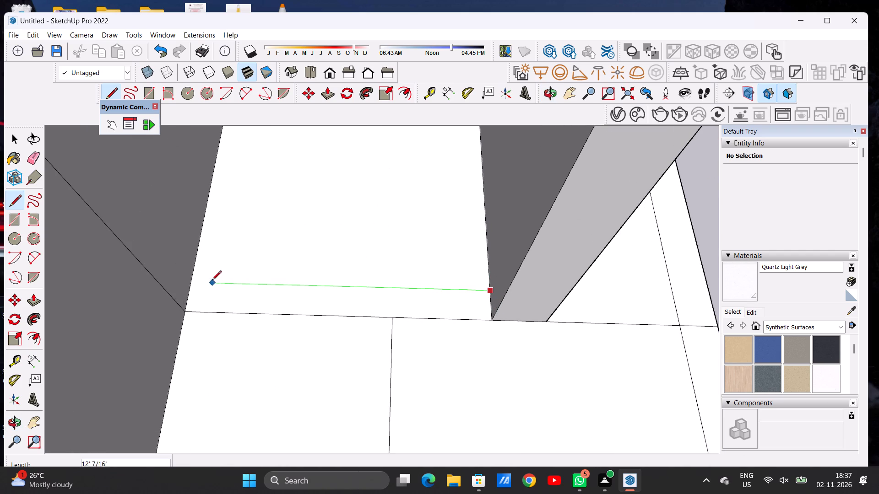
{"action": "left_click", "coordinate": [191, 281]}
Push/Pull the narrow strip between the rear and front upper walls, beside the roof's dividing line, up 15' to wall height.
{"action": "key", "text": "p"}
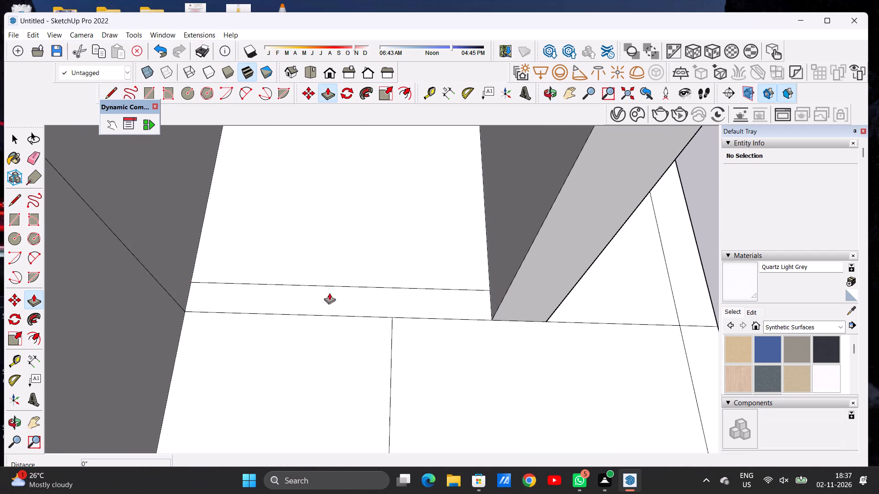
{"action": "left_click", "coordinate": [412, 299]}
{"action": "scroll", "coordinate": [414, 247], "scroll_direction": "down", "scroll_amount": 6}
{"action": "scroll", "coordinate": [415, 257], "scroll_direction": "up", "scroll_amount": 1}
{"action": "scroll", "coordinate": [415, 257], "scroll_direction": "down", "scroll_amount": 6}
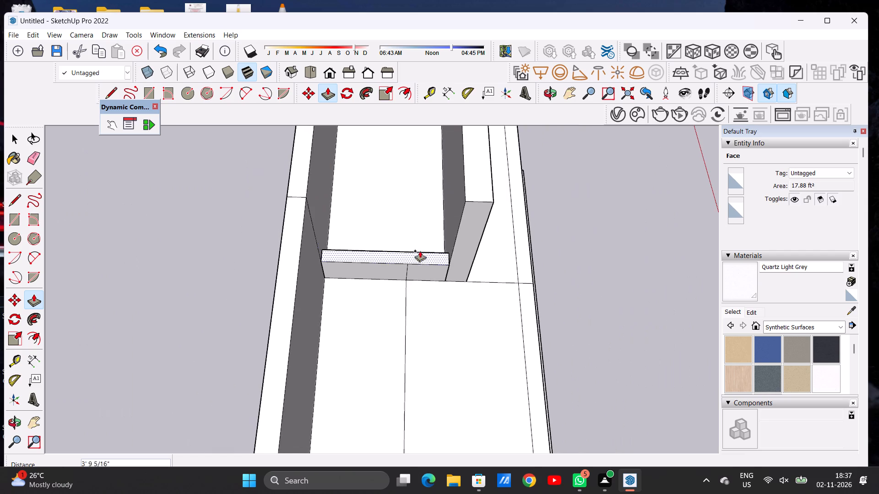
{"action": "scroll", "coordinate": [481, 200], "scroll_direction": "down", "scroll_amount": 1}
{"action": "scroll", "coordinate": [481, 200], "scroll_direction": "up", "scroll_amount": 3}
{"action": "scroll", "coordinate": [481, 200], "scroll_direction": "down", "scroll_amount": 1}
{"action": "scroll", "coordinate": [481, 200], "scroll_direction": "up", "scroll_amount": 1}
{"action": "left_click", "coordinate": [461, 208]}
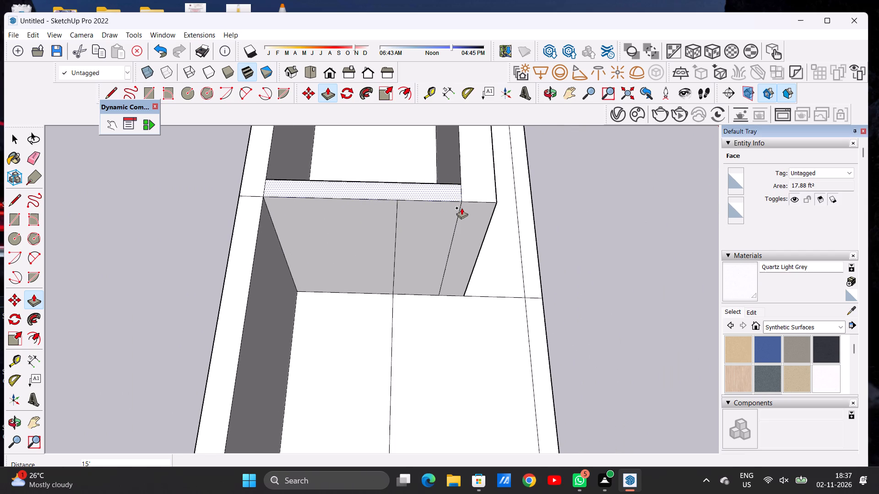
{"action": "key", "text": "space"}
Push/Pull the roof area behind the lengthwise line above the larger window up 15', level with the surrounding upper walls.
{"action": "left_click", "coordinate": [545, 90]}
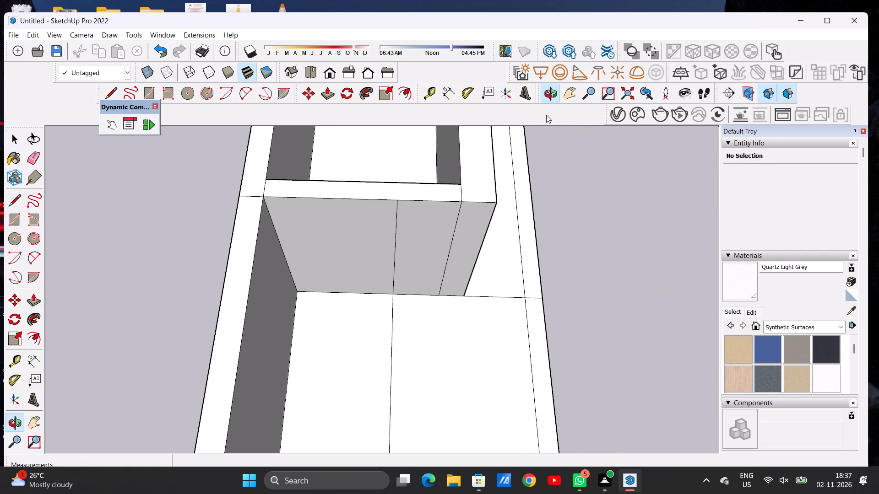
{"action": "left_click_drag", "start_coordinate": [516, 298], "coordinate": [356, 289]}
{"action": "scroll", "coordinate": [460, 296], "scroll_direction": "down", "scroll_amount": 11}
{"action": "left_click_drag", "start_coordinate": [455, 315], "coordinate": [322, 243]}
{"action": "scroll", "coordinate": [342, 285], "scroll_direction": "up", "scroll_amount": 4}
{"action": "scroll", "coordinate": [342, 285], "scroll_direction": "down", "scroll_amount": 1}
{"action": "key", "text": "p"}
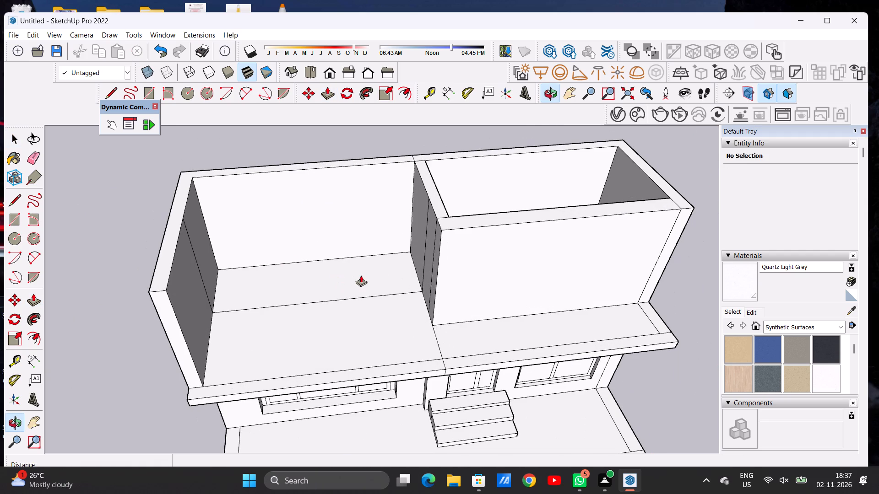
{"action": "left_click", "coordinate": [385, 274]}
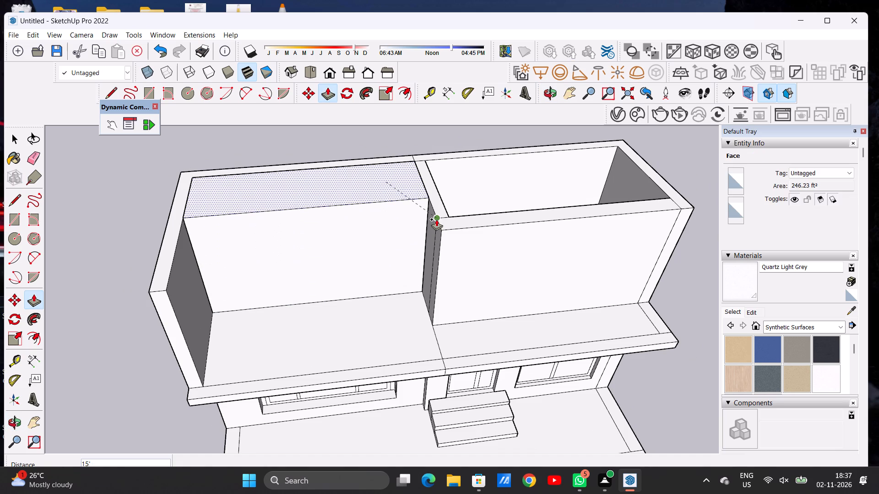
{"action": "left_click", "coordinate": [436, 219]}
{"action": "key", "text": "space"}
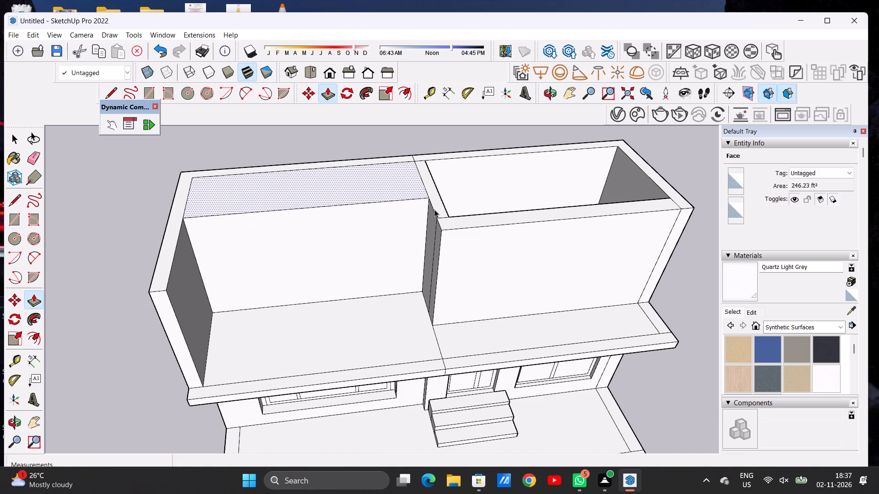
Examine the whole two-storey building from the front, from above and from oblique angles.
{"action": "left_click", "coordinate": [550, 88]}
{"action": "left_click_drag", "start_coordinate": [424, 357], "coordinate": [376, 284]}
{"action": "scroll", "coordinate": [389, 319], "scroll_direction": "down", "scroll_amount": 5}
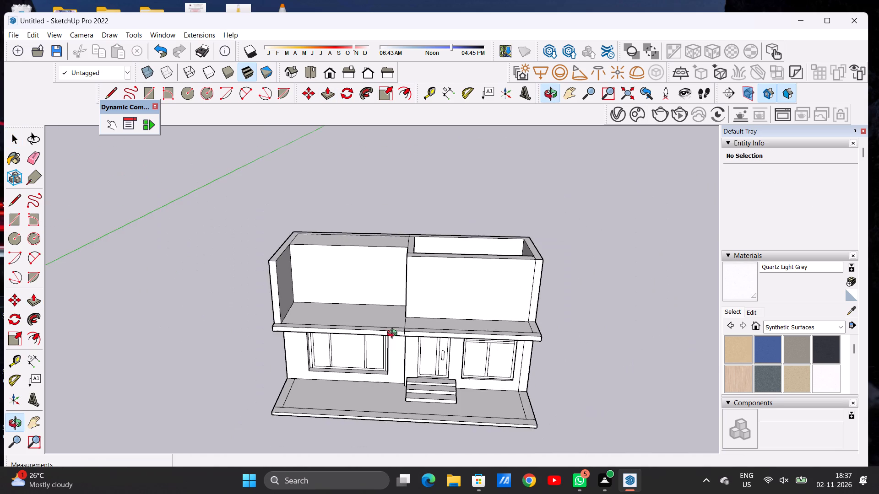
{"action": "scroll", "coordinate": [394, 334], "scroll_direction": "down", "scroll_amount": 2}
{"action": "left_click_drag", "start_coordinate": [397, 345], "coordinate": [417, 351]}
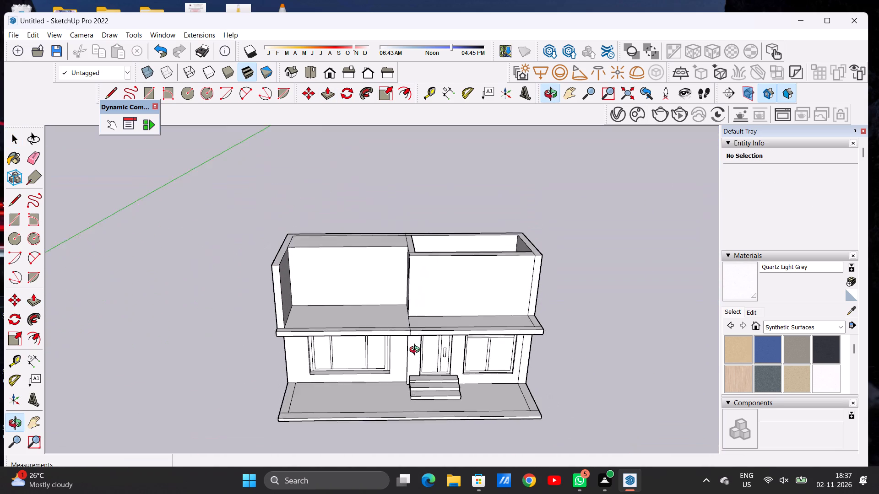
{"action": "left_click_drag", "start_coordinate": [417, 351], "coordinate": [410, 381]}
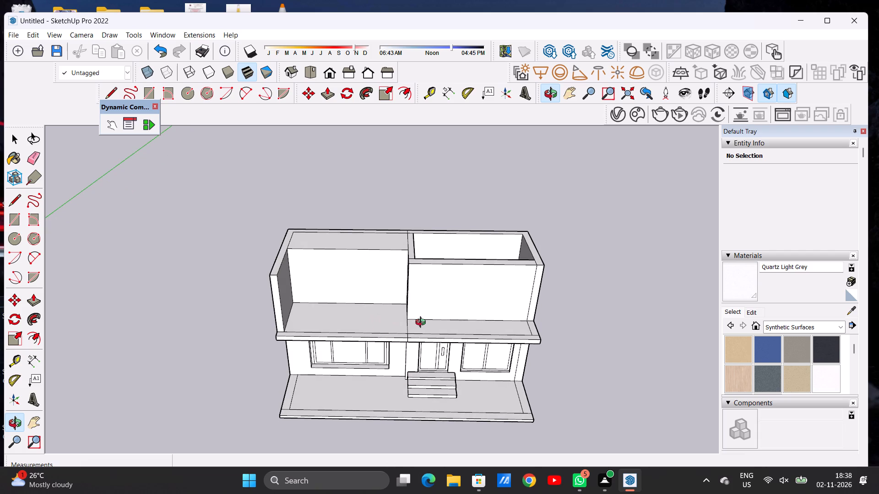
{"action": "scroll", "coordinate": [391, 322], "scroll_direction": "down", "scroll_amount": 1}
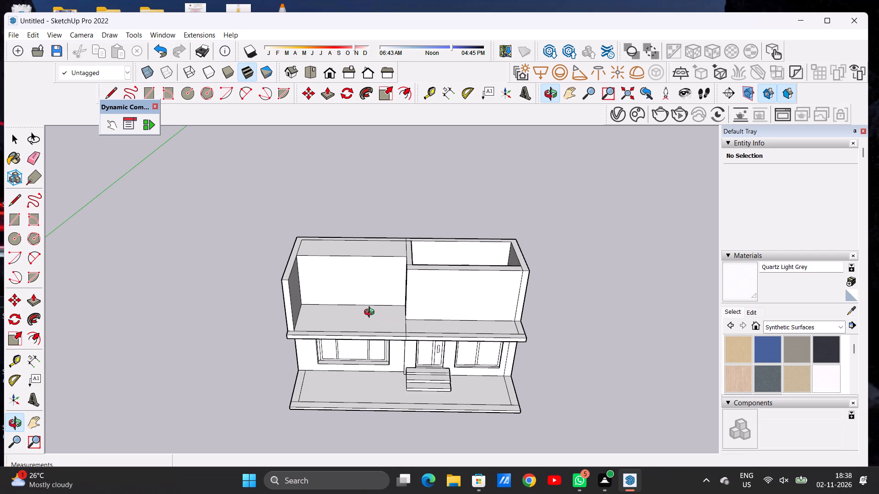
{"action": "scroll", "coordinate": [394, 301], "scroll_direction": "up", "scroll_amount": 5}
{"action": "left_click_drag", "start_coordinate": [369, 298], "coordinate": [388, 297]}
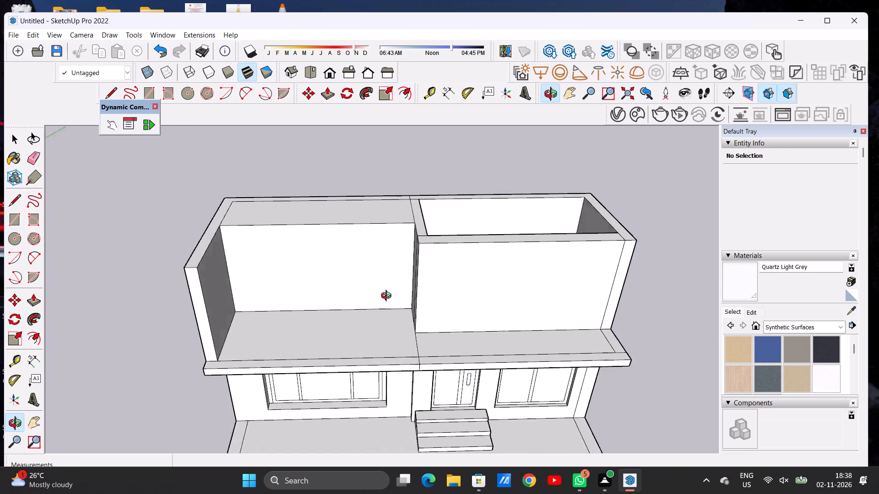
{"action": "left_click_drag", "start_coordinate": [388, 297], "coordinate": [528, 269]}
{"action": "scroll", "coordinate": [394, 296], "scroll_direction": "down", "scroll_amount": 6}
{"action": "scroll", "coordinate": [455, 273], "scroll_direction": "up", "scroll_amount": 7}
{"action": "left_click_drag", "start_coordinate": [455, 279], "coordinate": [376, 284]}
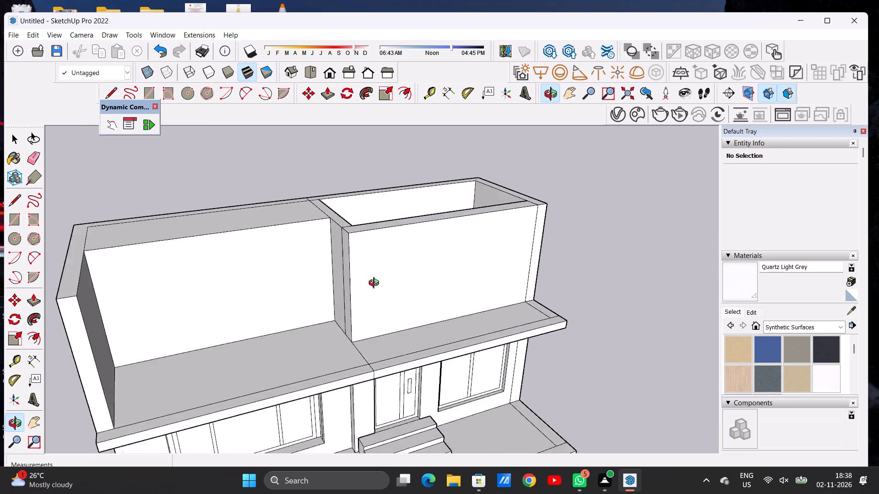
{"action": "left_click_drag", "start_coordinate": [376, 284], "coordinate": [309, 290]}
{"action": "scroll", "coordinate": [324, 310], "scroll_direction": "down", "scroll_amount": 8}
{"action": "left_click_drag", "start_coordinate": [384, 308], "coordinate": [389, 246]}
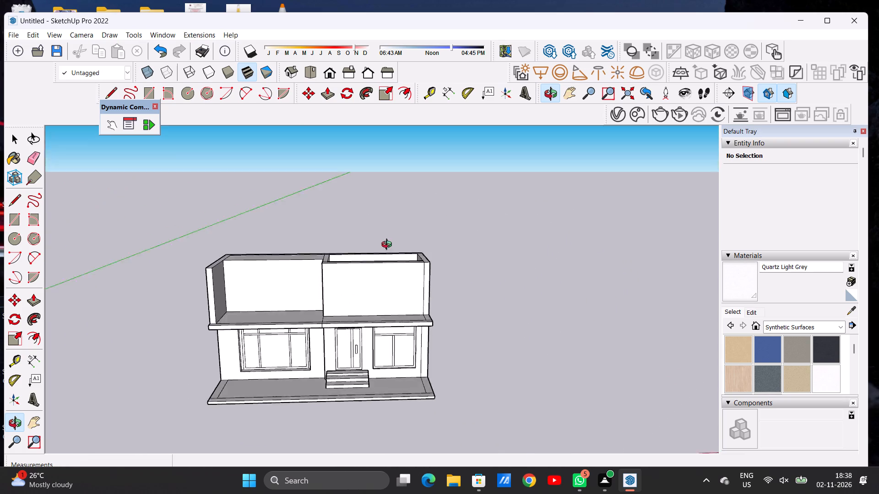
{"action": "left_click_drag", "start_coordinate": [389, 246], "coordinate": [391, 235]}
{"action": "scroll", "coordinate": [491, 289], "scroll_direction": "down", "scroll_amount": 6}
{"action": "scroll", "coordinate": [434, 299], "scroll_direction": "up", "scroll_amount": 4}
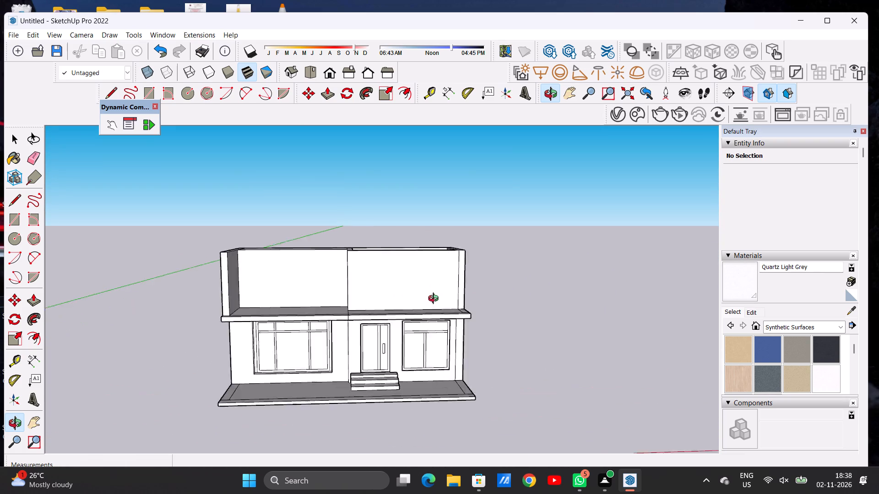
{"action": "scroll", "coordinate": [435, 300], "scroll_direction": "up", "scroll_amount": 9}
{"action": "left_click_drag", "start_coordinate": [472, 306], "coordinate": [450, 281]}
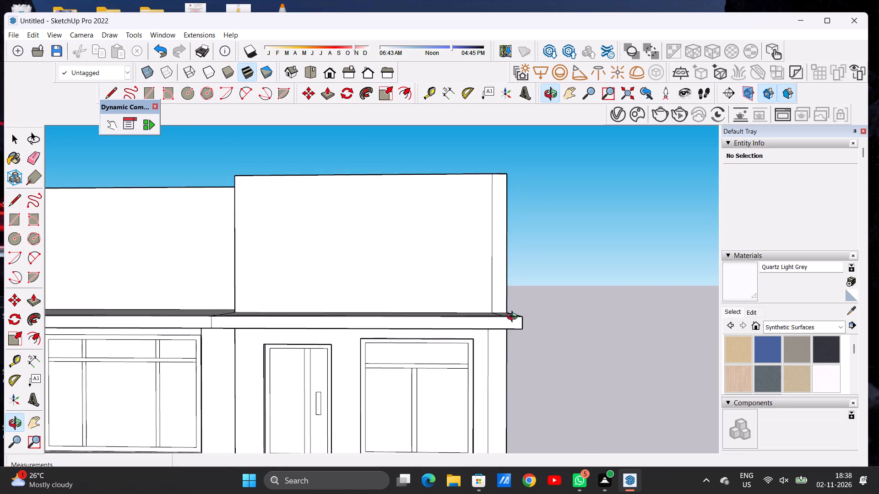
{"action": "scroll", "coordinate": [529, 318], "scroll_direction": "down", "scroll_amount": 12}
{"action": "scroll", "coordinate": [523, 330], "scroll_direction": "up", "scroll_amount": 1}
{"action": "scroll", "coordinate": [523, 330], "scroll_direction": "down", "scroll_amount": 2}
{"action": "left_click_drag", "start_coordinate": [460, 313], "coordinate": [450, 349]}
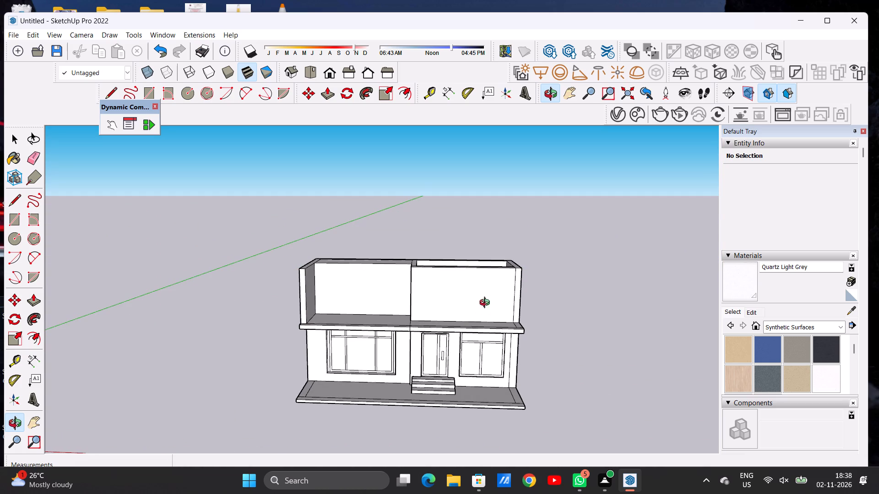
{"action": "scroll", "coordinate": [510, 280], "scroll_direction": "up", "scroll_amount": 6}
{"action": "left_click_drag", "start_coordinate": [445, 297], "coordinate": [460, 288]}
{"action": "left_click", "coordinate": [459, 282]}
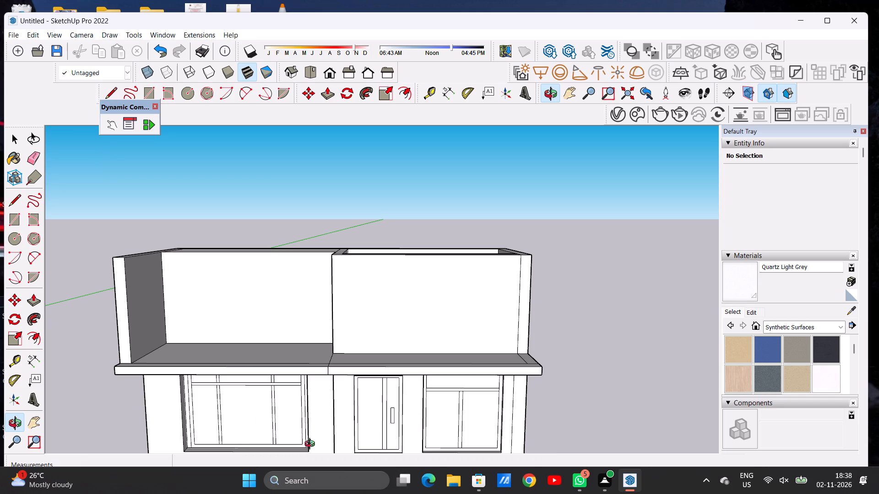
Examine the upper floor's front, especially the wall above the door and smaller window, from near and far.
{"action": "scroll", "coordinate": [268, 305], "scroll_direction": "down", "scroll_amount": 8}
{"action": "left_click_drag", "start_coordinate": [282, 307], "coordinate": [293, 336]}
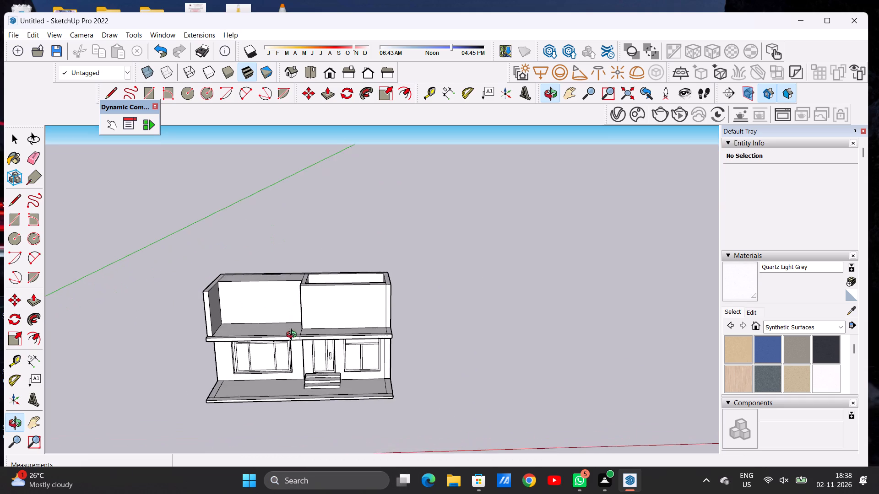
{"action": "left_click_drag", "start_coordinate": [293, 336], "coordinate": [294, 344]}
{"action": "scroll", "coordinate": [280, 308], "scroll_direction": "up", "scroll_amount": 13}
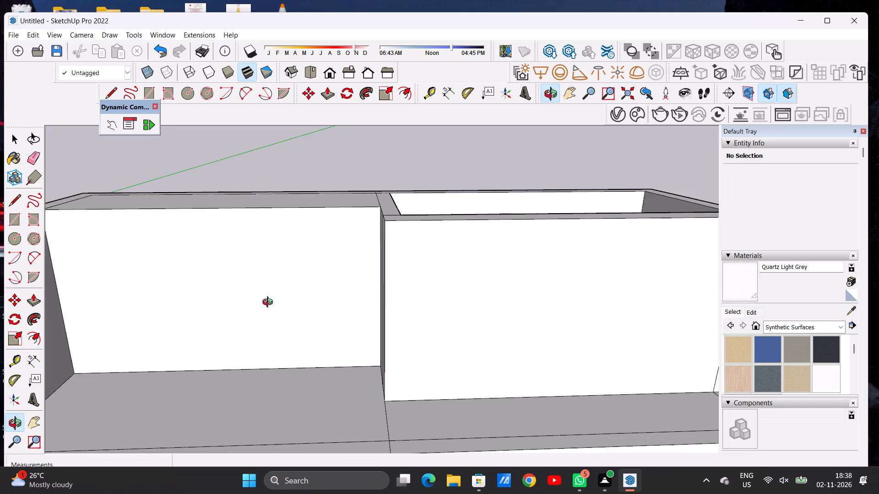
{"action": "left_click_drag", "start_coordinate": [261, 309], "coordinate": [287, 292]}
{"action": "scroll", "coordinate": [353, 318], "scroll_direction": "down", "scroll_amount": 14}
{"action": "scroll", "coordinate": [281, 324], "scroll_direction": "up", "scroll_amount": 1}
{"action": "scroll", "coordinate": [281, 324], "scroll_direction": "down", "scroll_amount": 2}
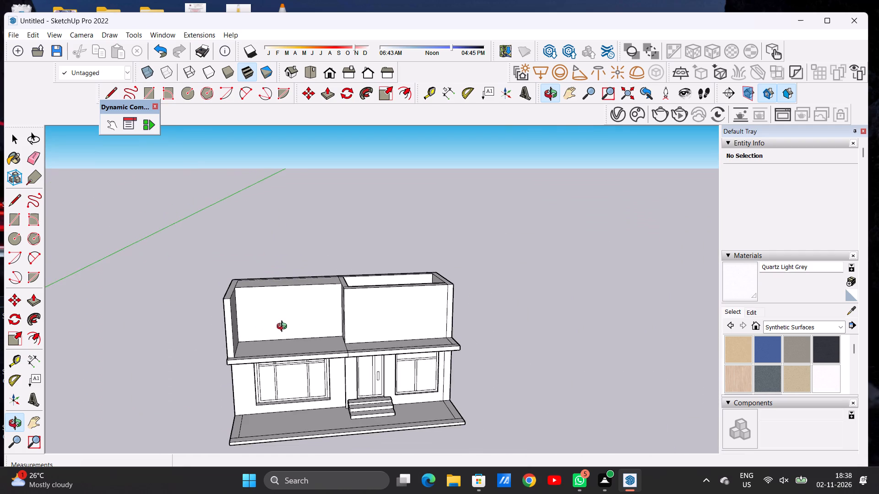
{"action": "left_click_drag", "start_coordinate": [396, 331], "coordinate": [357, 294]}
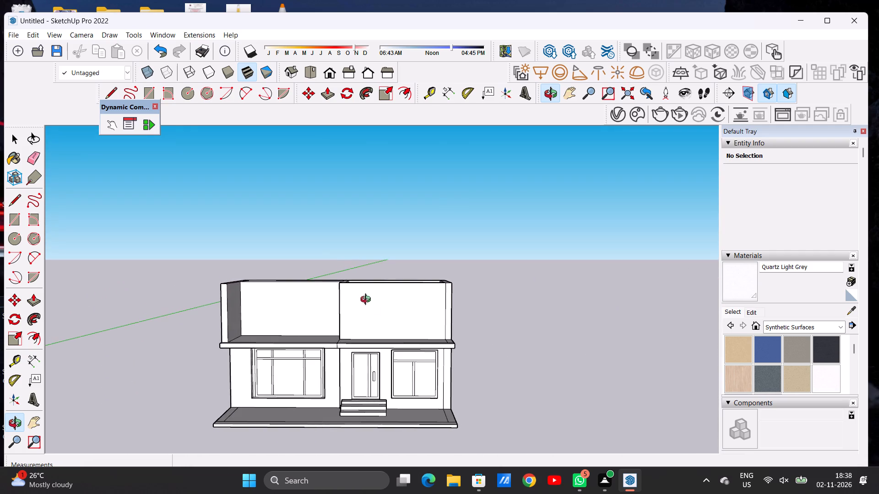
{"action": "scroll", "coordinate": [389, 317], "scroll_direction": "up", "scroll_amount": 3}
{"action": "scroll", "coordinate": [389, 317], "scroll_direction": "down", "scroll_amount": 1}
{"action": "scroll", "coordinate": [389, 317], "scroll_direction": "up", "scroll_amount": 4}
{"action": "left_click", "coordinate": [334, 75]}
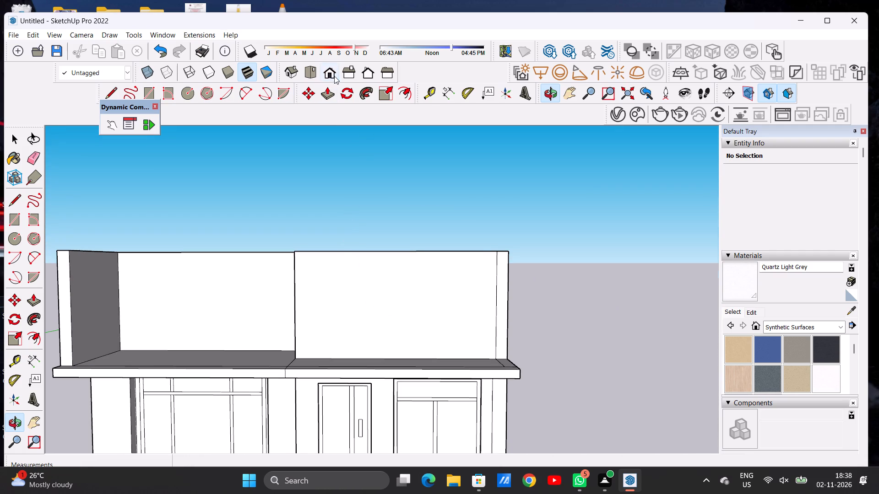
{"action": "scroll", "coordinate": [619, 169], "scroll_direction": "up", "scroll_amount": 3}
{"action": "left_click_drag", "start_coordinate": [461, 219], "coordinate": [448, 277]}
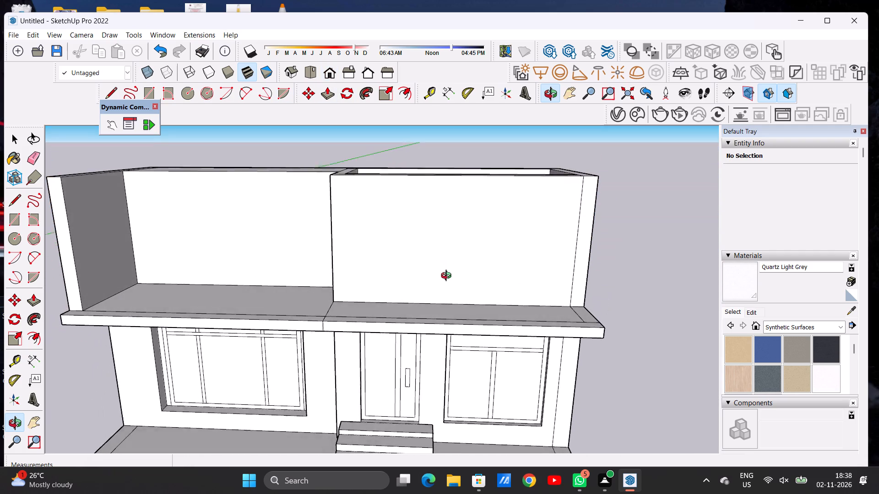
{"action": "left_click_drag", "start_coordinate": [448, 277], "coordinate": [469, 274]}
{"action": "scroll", "coordinate": [348, 288], "scroll_direction": "down", "scroll_amount": 5}
{"action": "scroll", "coordinate": [505, 249], "scroll_direction": "up", "scroll_amount": 7}
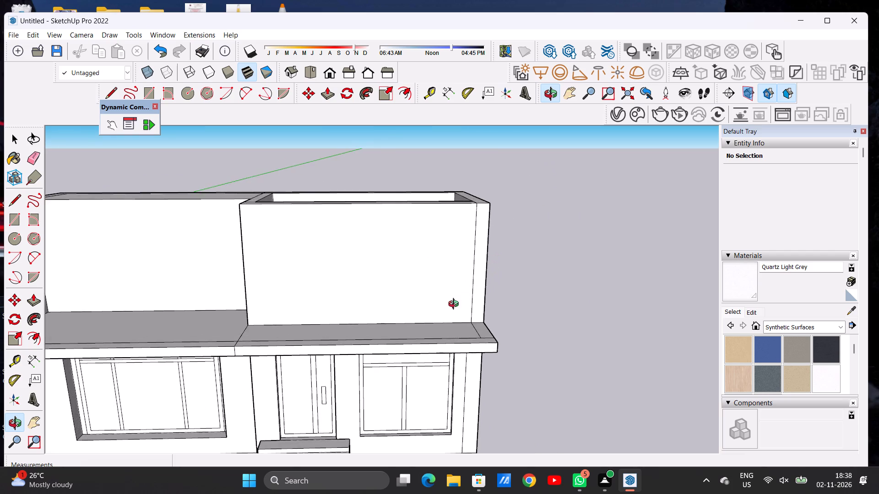
{"action": "left_click_drag", "start_coordinate": [453, 306], "coordinate": [449, 306]}
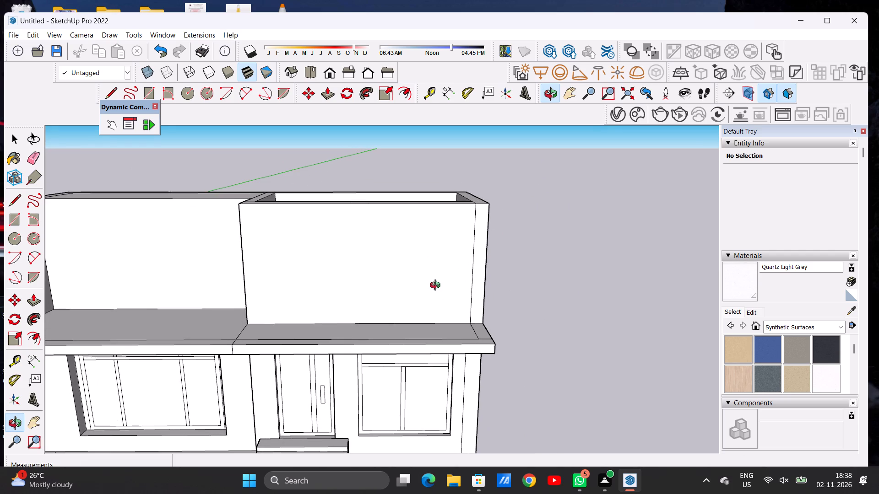
{"action": "left_click_drag", "start_coordinate": [437, 286], "coordinate": [449, 276]}
{"action": "left_click_drag", "start_coordinate": [439, 260], "coordinate": [429, 271]}
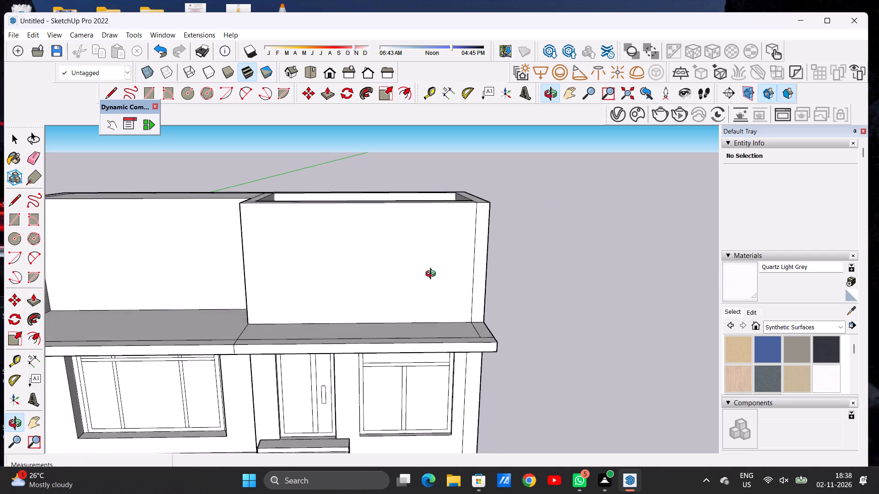
{"action": "scroll", "coordinate": [527, 317], "scroll_direction": "down", "scroll_amount": 10}
{"action": "left_click_drag", "start_coordinate": [469, 326], "coordinate": [460, 317]}
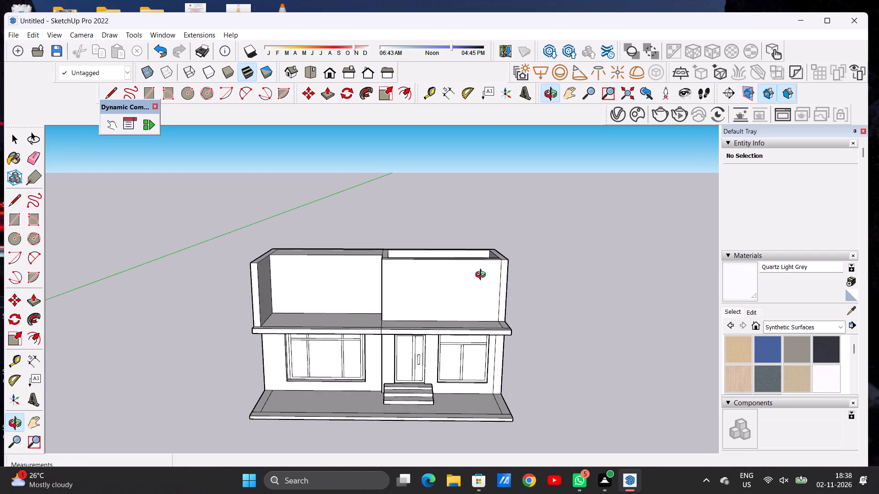
{"action": "scroll", "coordinate": [482, 274], "scroll_direction": "up", "scroll_amount": 6}
{"action": "left_click_drag", "start_coordinate": [466, 297], "coordinate": [470, 273]}
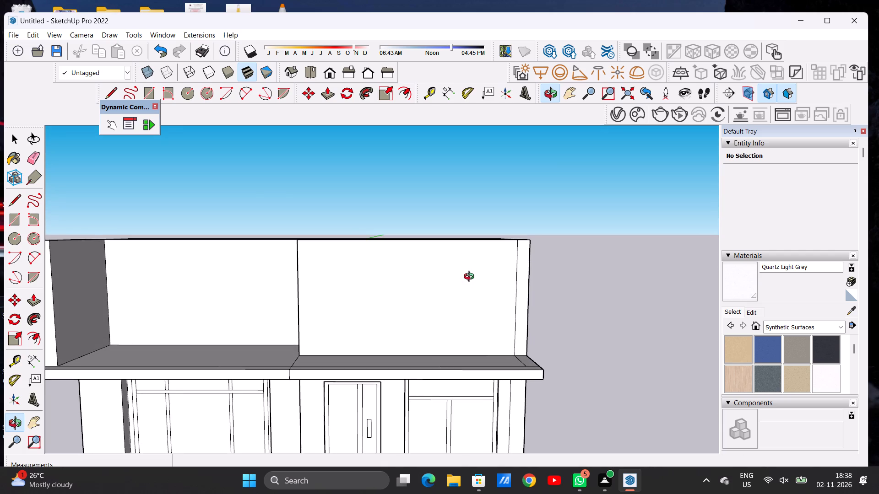
{"action": "scroll", "coordinate": [471, 278], "scroll_direction": "up", "scroll_amount": 1}
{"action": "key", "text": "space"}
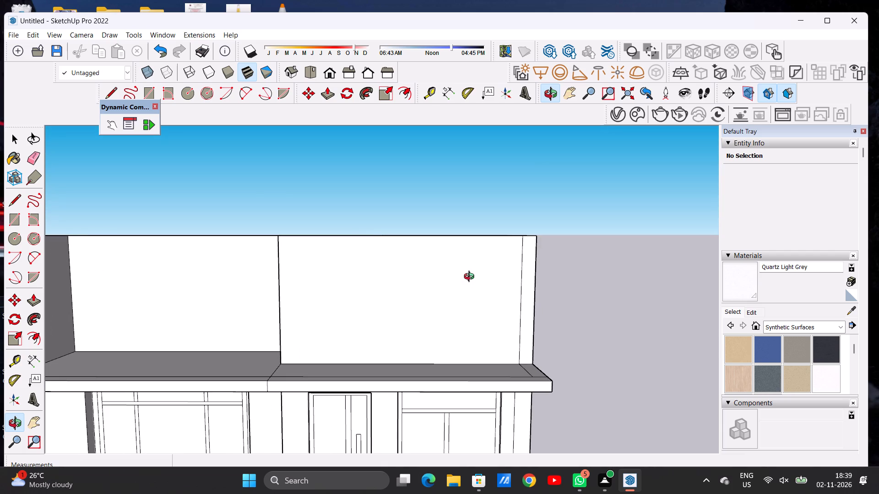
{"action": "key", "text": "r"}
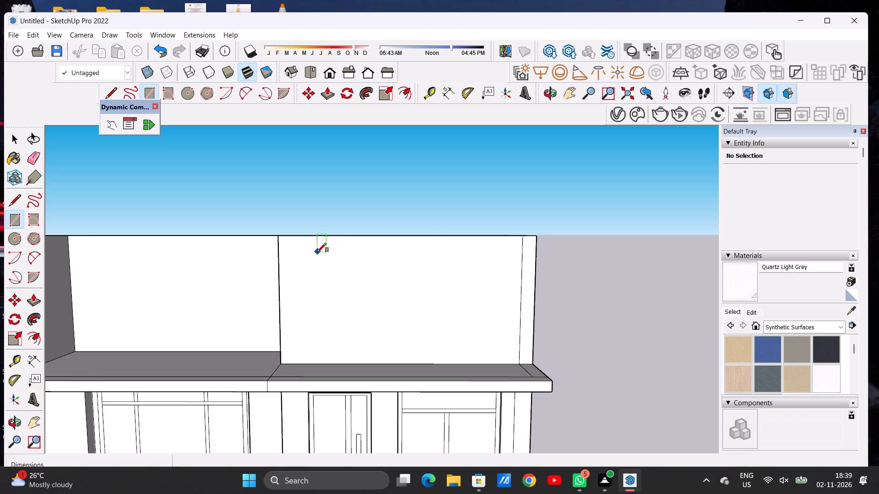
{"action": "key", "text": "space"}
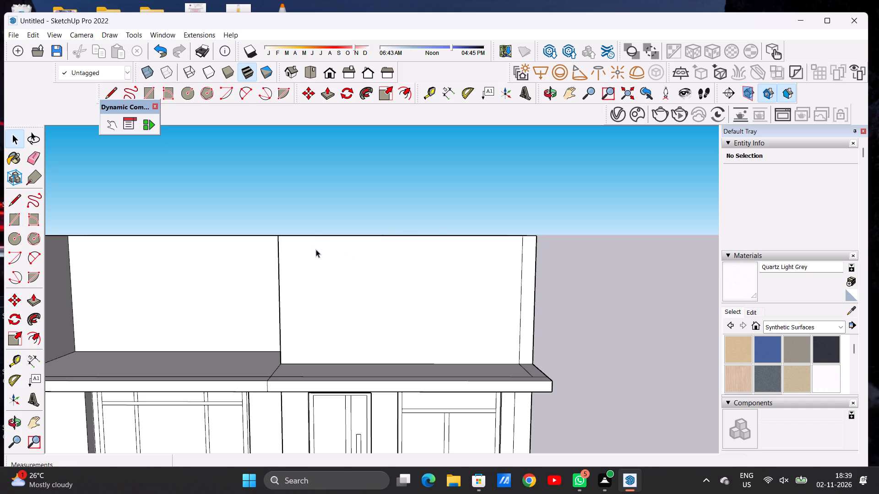
Examine the upper-floor walls and open terrace from above and from the front.
{"action": "left_click", "coordinate": [548, 93]}
{"action": "left_click_drag", "start_coordinate": [474, 171], "coordinate": [472, 230]}
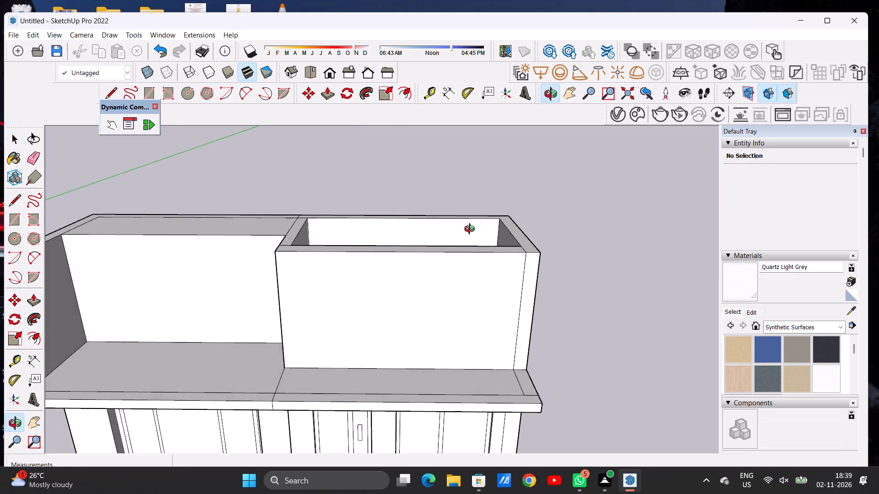
{"action": "scroll", "coordinate": [472, 231], "scroll_direction": "down", "scroll_amount": 2}
{"action": "scroll", "coordinate": [472, 231], "scroll_direction": "up", "scroll_amount": 1}
{"action": "scroll", "coordinate": [472, 231], "scroll_direction": "down", "scroll_amount": 4}
{"action": "left_click_drag", "start_coordinate": [437, 287], "coordinate": [435, 236]}
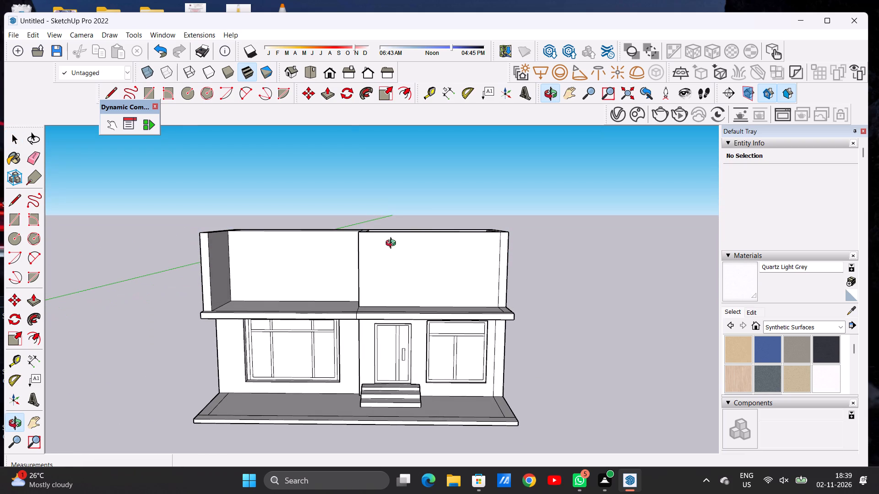
{"action": "scroll", "coordinate": [365, 295], "scroll_direction": "down", "scroll_amount": 2}
{"action": "left_click_drag", "start_coordinate": [470, 221], "coordinate": [470, 312]}
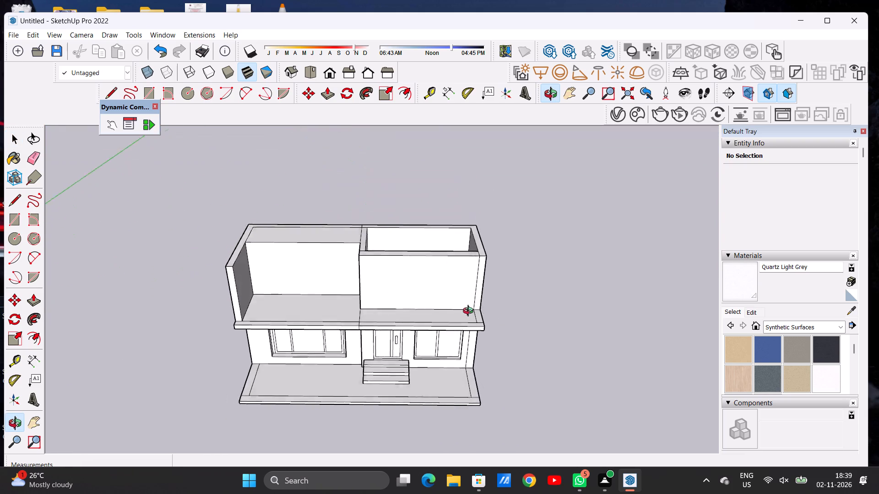
Push/Pull the top of the back and outer side walls of the open upper room above the door up about 3' 3 9/16".
{"action": "left_click_drag", "start_coordinate": [470, 312], "coordinate": [467, 317]}
{"action": "scroll", "coordinate": [477, 257], "scroll_direction": "up", "scroll_amount": 11}
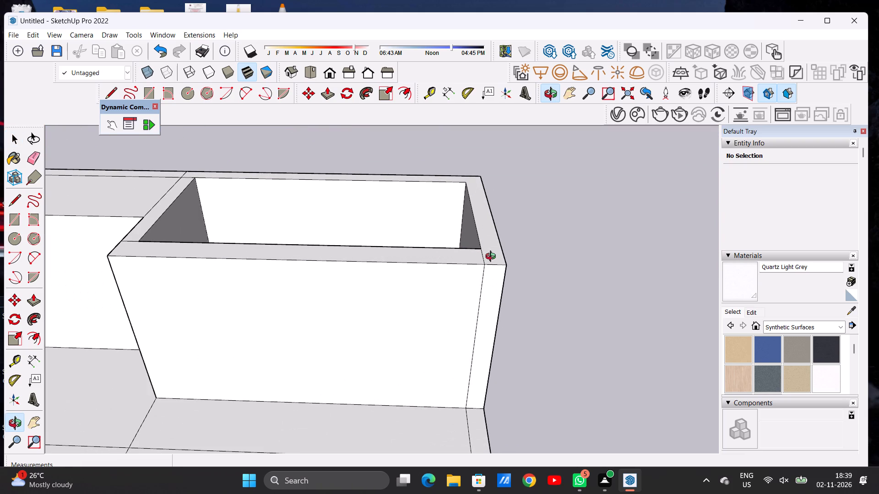
{"action": "key", "text": "p"}
{"action": "scroll", "coordinate": [493, 258], "scroll_direction": "up", "scroll_amount": 3}
{"action": "left_click", "coordinate": [493, 254]}
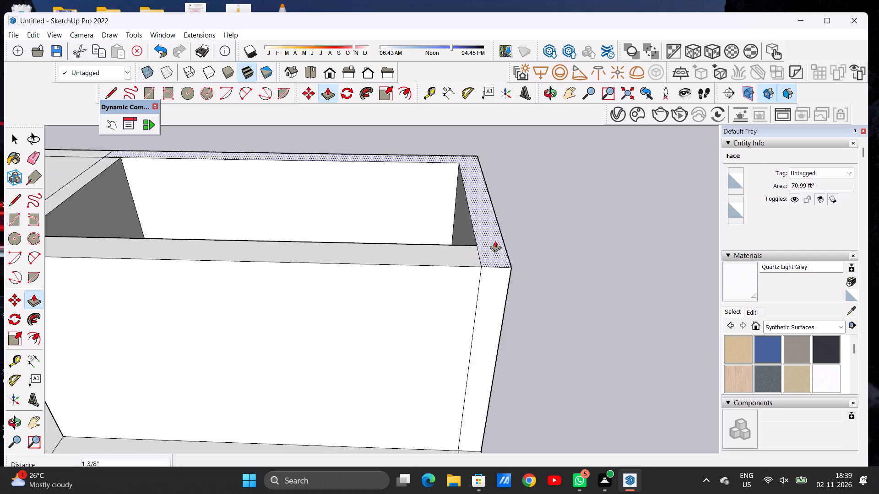
{"action": "scroll", "coordinate": [500, 219], "scroll_direction": "down", "scroll_amount": 9}
{"action": "left_click", "coordinate": [499, 210]}
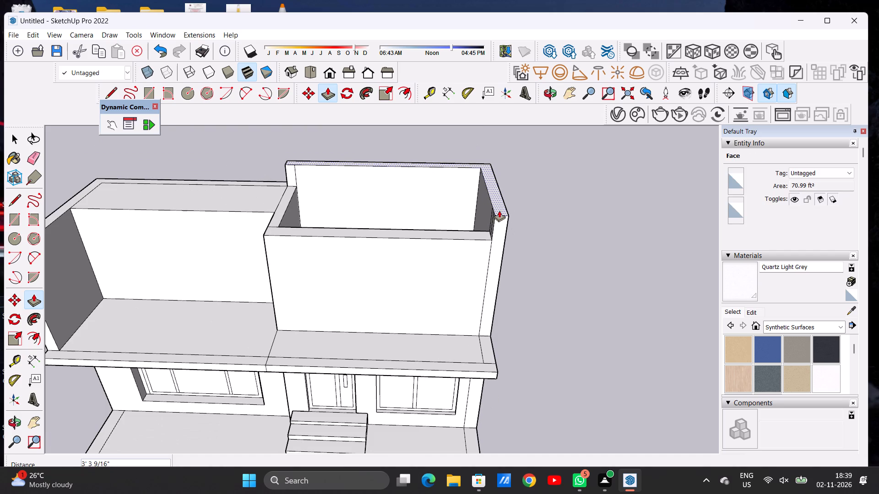
Push/Pull the top of the upper room's front wall up 3' 3 9/16", level with the raised side wall.
{"action": "scroll", "coordinate": [484, 227], "scroll_direction": "up", "scroll_amount": 8}
{"action": "left_click", "coordinate": [485, 240]}
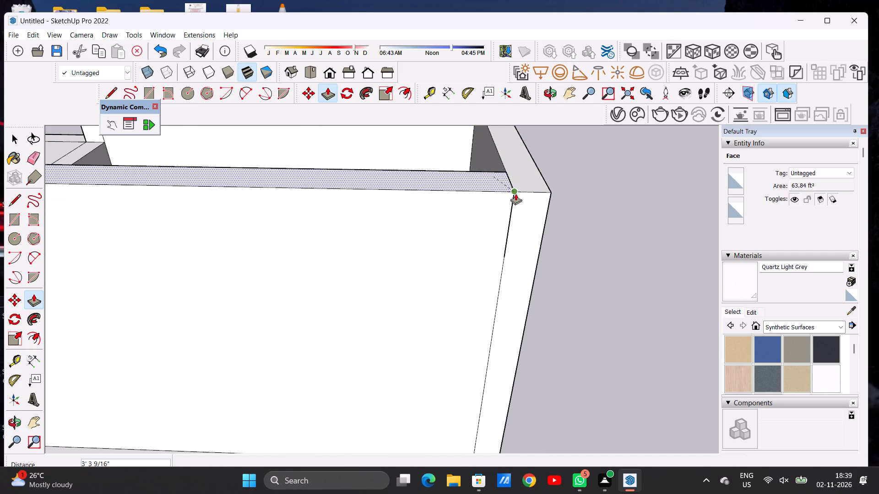
{"action": "left_click", "coordinate": [515, 193]}
{"action": "scroll", "coordinate": [492, 253], "scroll_direction": "down", "scroll_amount": 4}
{"action": "scroll", "coordinate": [491, 259], "scroll_direction": "up", "scroll_amount": 1}
{"action": "scroll", "coordinate": [491, 259], "scroll_direction": "down", "scroll_amount": 7}
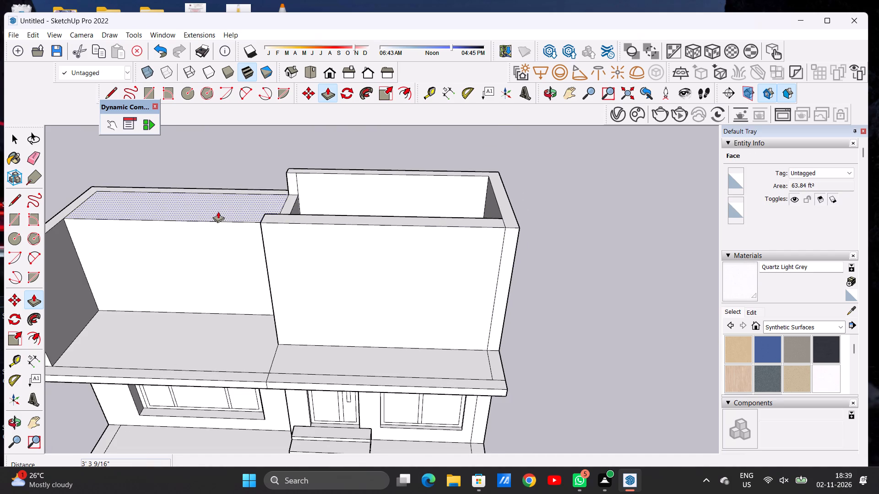
Push/Pull the top of the wall between the upper room and the terrace-side volume up 3' 3 9/16", level with the raised walls.
{"action": "scroll", "coordinate": [297, 193], "scroll_direction": "up", "scroll_amount": 15}
{"action": "left_click", "coordinate": [291, 196]}
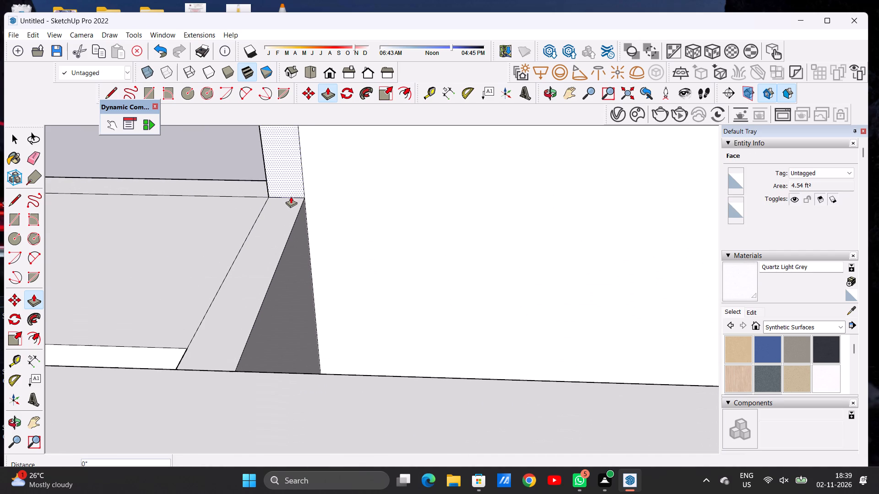
{"action": "key", "text": "space"}
{"action": "type", "text": "P"}
{"action": "left_click", "coordinate": [278, 214]}
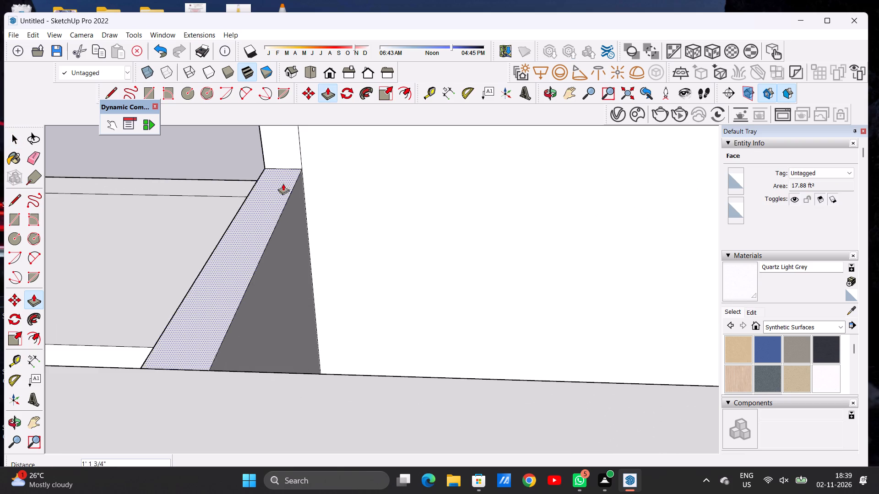
{"action": "scroll", "coordinate": [283, 193], "scroll_direction": "down", "scroll_amount": 11}
{"action": "scroll", "coordinate": [291, 172], "scroll_direction": "up", "scroll_amount": 1}
{"action": "scroll", "coordinate": [291, 172], "scroll_direction": "down", "scroll_amount": 1}
{"action": "scroll", "coordinate": [291, 172], "scroll_direction": "up", "scroll_amount": 6}
{"action": "left_click", "coordinate": [283, 166]}
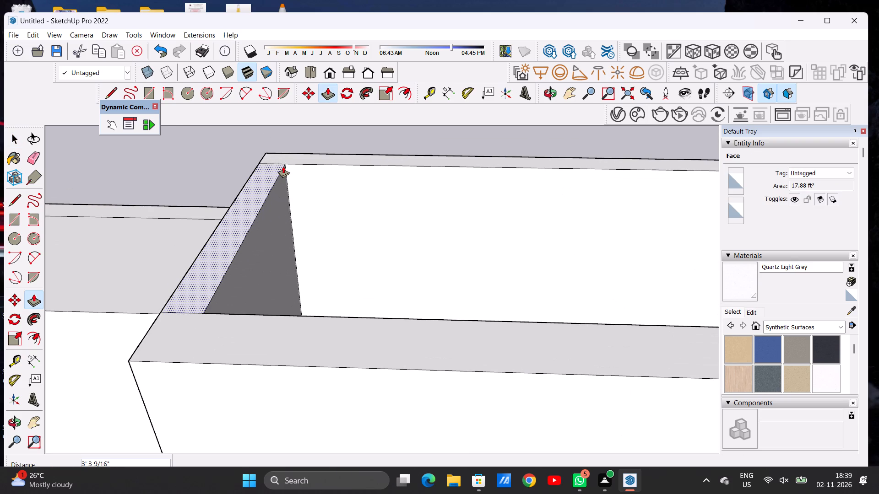
Push/Pull the top of the solid volume behind the terrace up 3' 3 9/16", level with the adjoining upper room's walls.
{"action": "scroll", "coordinate": [310, 197], "scroll_direction": "down", "scroll_amount": 6}
{"action": "left_click", "coordinate": [221, 229]}
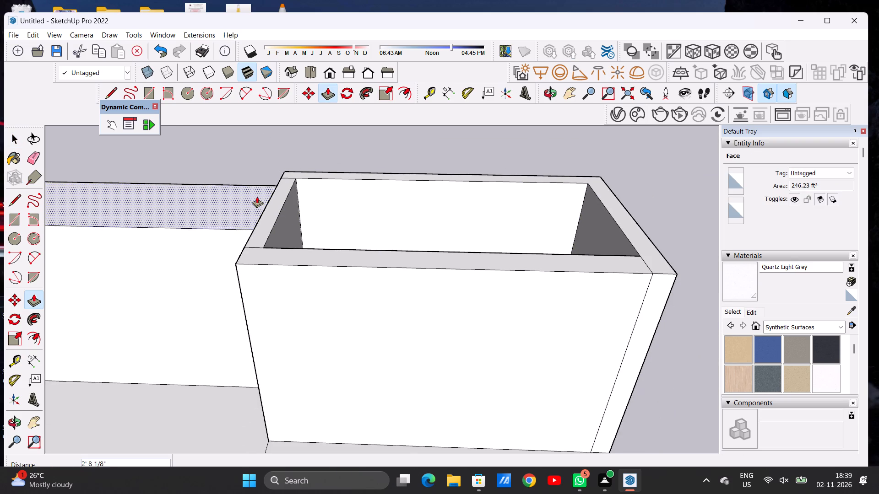
{"action": "left_click", "coordinate": [282, 178]}
{"action": "scroll", "coordinate": [256, 223], "scroll_direction": "down", "scroll_amount": 4}
{"action": "scroll", "coordinate": [331, 229], "scroll_direction": "down", "scroll_amount": 4}
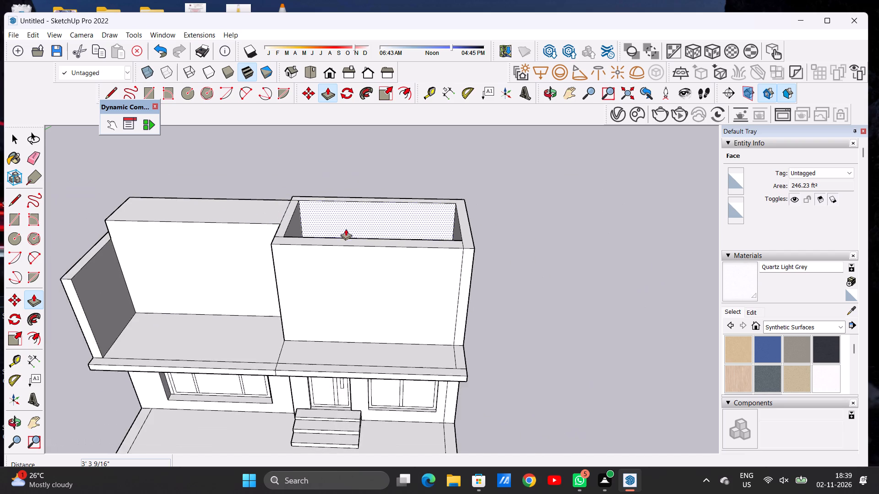
{"action": "scroll", "coordinate": [346, 229], "scroll_direction": "down", "scroll_amount": 1}
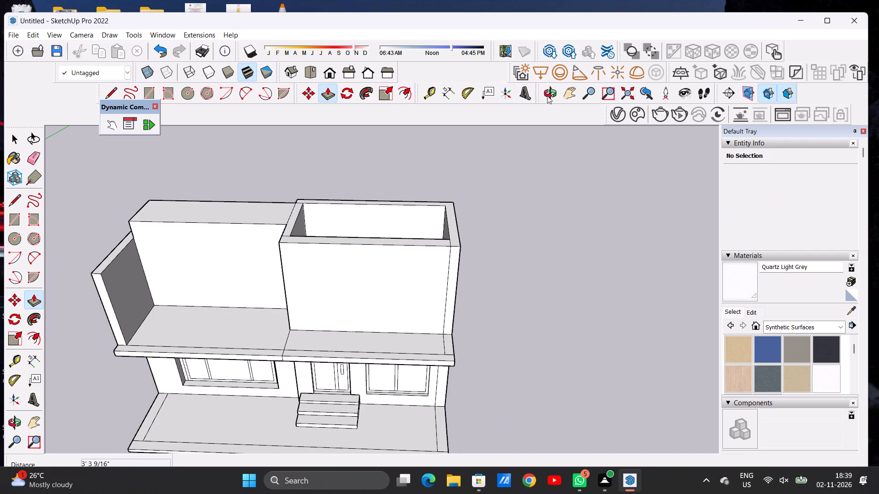
Push/Pull the top of the terrace's end wall and adjoining back strip up 3' 3 9/16", level with the solid volume.
{"action": "left_click", "coordinate": [545, 96]}
{"action": "left_click_drag", "start_coordinate": [109, 254], "coordinate": [340, 252]}
{"action": "scroll", "coordinate": [315, 221], "scroll_direction": "down", "scroll_amount": 7}
{"action": "left_click_drag", "start_coordinate": [236, 289], "coordinate": [375, 290]}
{"action": "scroll", "coordinate": [317, 293], "scroll_direction": "down", "scroll_amount": 3}
{"action": "scroll", "coordinate": [336, 344], "scroll_direction": "up", "scroll_amount": 5}
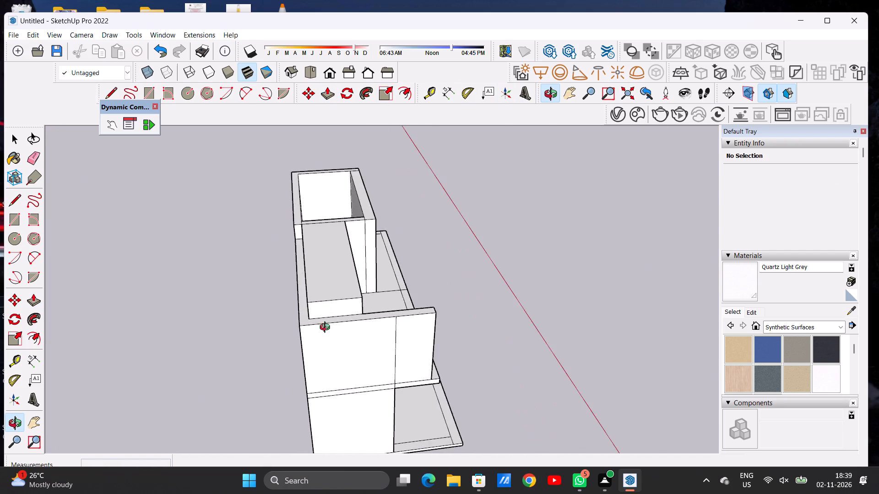
{"action": "scroll", "coordinate": [327, 328], "scroll_direction": "up", "scroll_amount": 3}
{"action": "scroll", "coordinate": [327, 328], "scroll_direction": "down", "scroll_amount": 1}
{"action": "scroll", "coordinate": [327, 328], "scroll_direction": "up", "scroll_amount": 4}
{"action": "left_click_drag", "start_coordinate": [334, 322], "coordinate": [252, 342]}
{"action": "scroll", "coordinate": [216, 310], "scroll_direction": "up", "scroll_amount": 9}
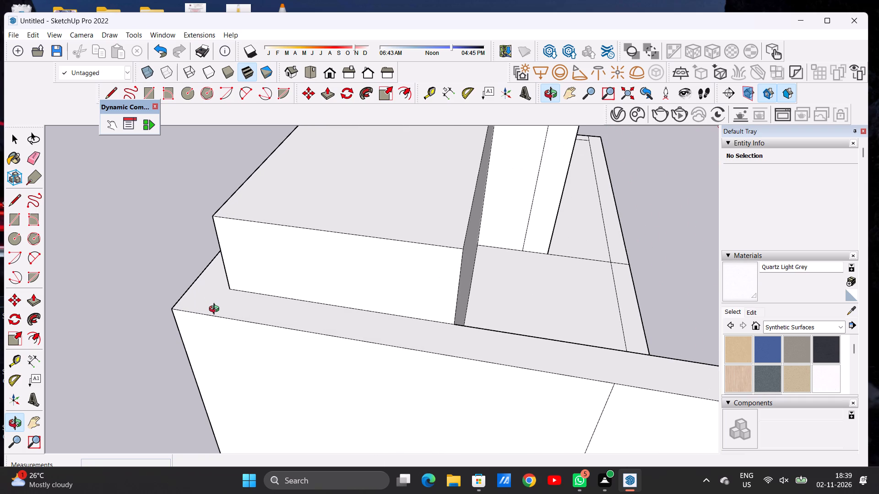
{"action": "key", "text": "p"}
{"action": "left_click", "coordinate": [226, 304]}
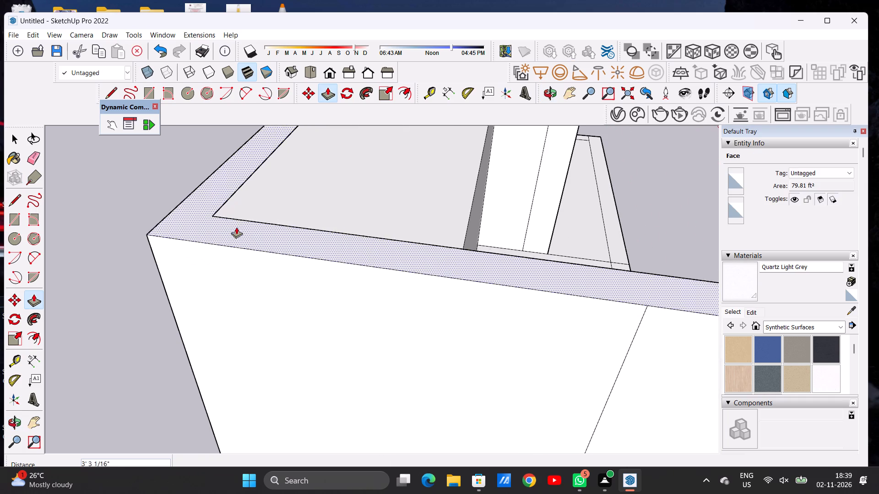
{"action": "left_click", "coordinate": [461, 249]}
{"action": "key", "text": "space"}
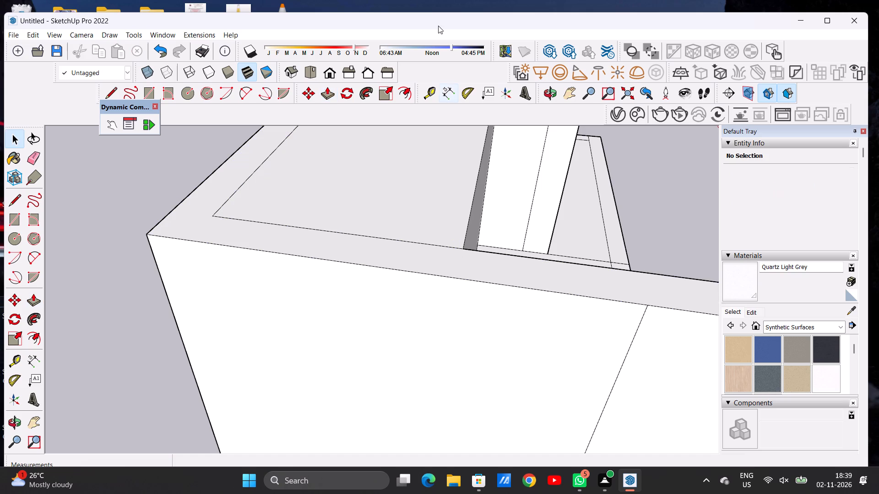
Examine the raised upper floor and terrace from the side and front, especially the wall above the door.
{"action": "left_click", "coordinate": [556, 95]}
{"action": "left_click_drag", "start_coordinate": [527, 192], "coordinate": [342, 209]}
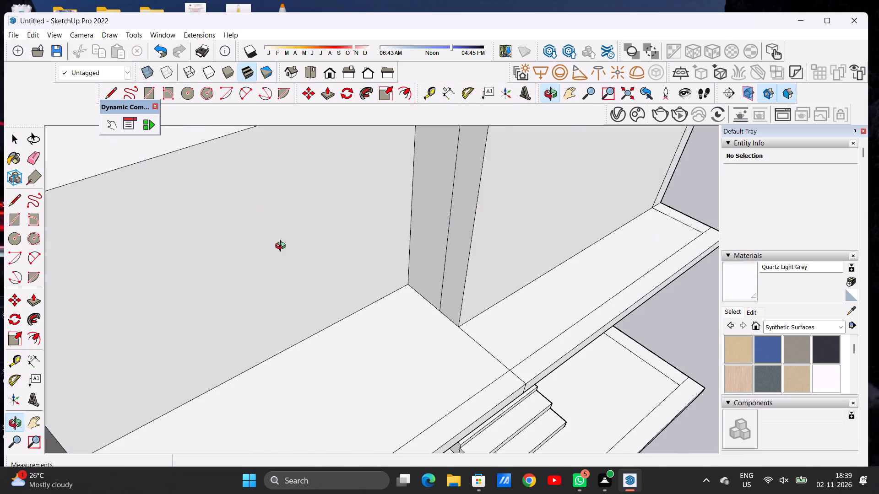
{"action": "scroll", "coordinate": [306, 285], "scroll_direction": "down", "scroll_amount": 14}
{"action": "left_click_drag", "start_coordinate": [417, 313], "coordinate": [333, 215]}
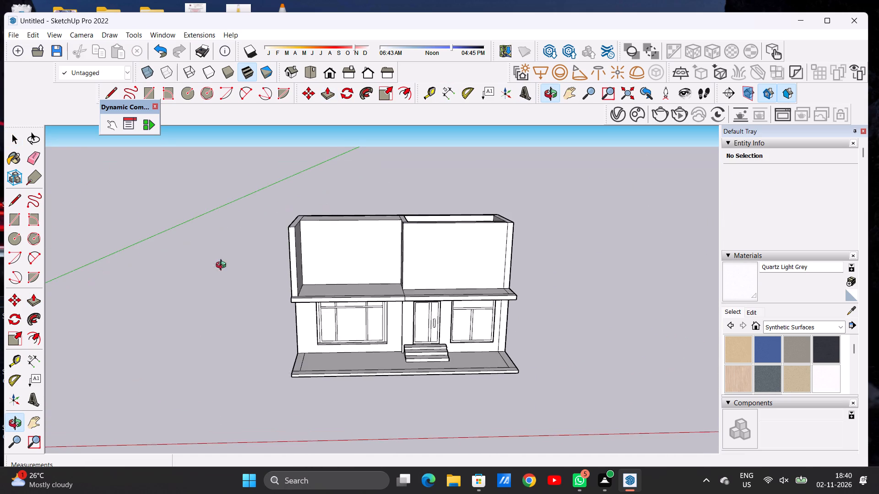
{"action": "scroll", "coordinate": [208, 291], "scroll_direction": "down", "scroll_amount": 6}
{"action": "scroll", "coordinate": [370, 286], "scroll_direction": "up", "scroll_amount": 4}
{"action": "scroll", "coordinate": [364, 295], "scroll_direction": "down", "scroll_amount": 1}
{"action": "scroll", "coordinate": [359, 296], "scroll_direction": "up", "scroll_amount": 2}
{"action": "left_click_drag", "start_coordinate": [343, 283], "coordinate": [345, 255]}
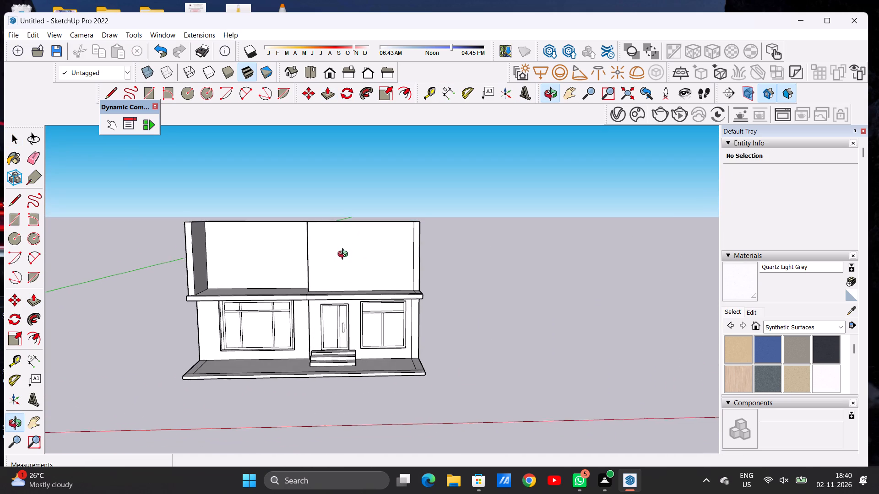
{"action": "left_click_drag", "start_coordinate": [345, 255], "coordinate": [345, 256]}
{"action": "scroll", "coordinate": [368, 239], "scroll_direction": "up", "scroll_amount": 7}
{"action": "left_click_drag", "start_coordinate": [371, 274], "coordinate": [343, 274]}
{"action": "left_click", "coordinate": [363, 277]}
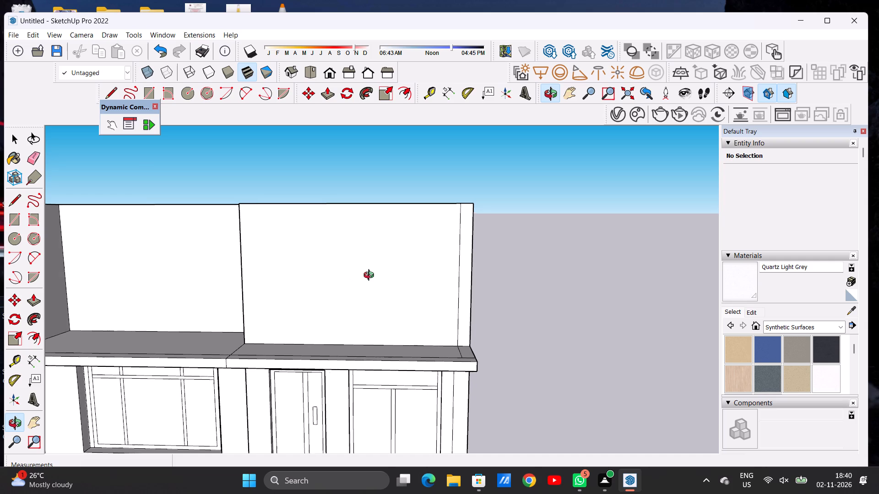
{"action": "scroll", "coordinate": [439, 286], "scroll_direction": "down", "scroll_amount": 5}
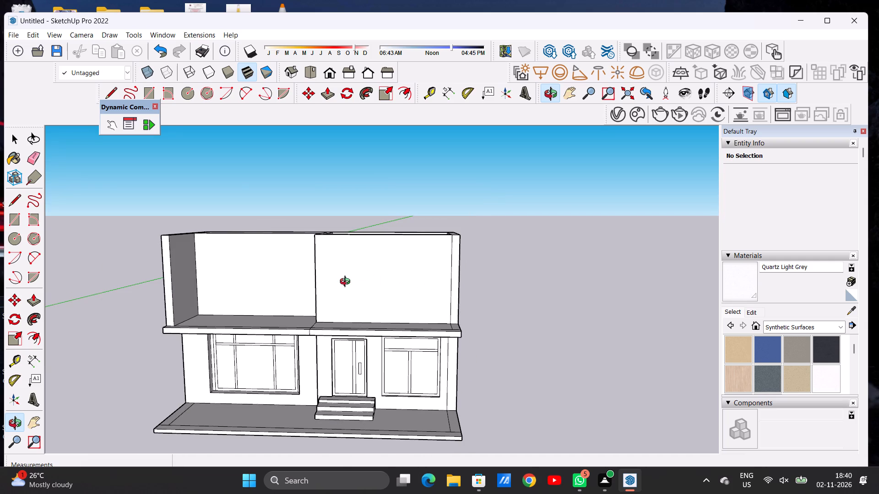
{"action": "scroll", "coordinate": [347, 282], "scroll_direction": "up", "scroll_amount": 2}
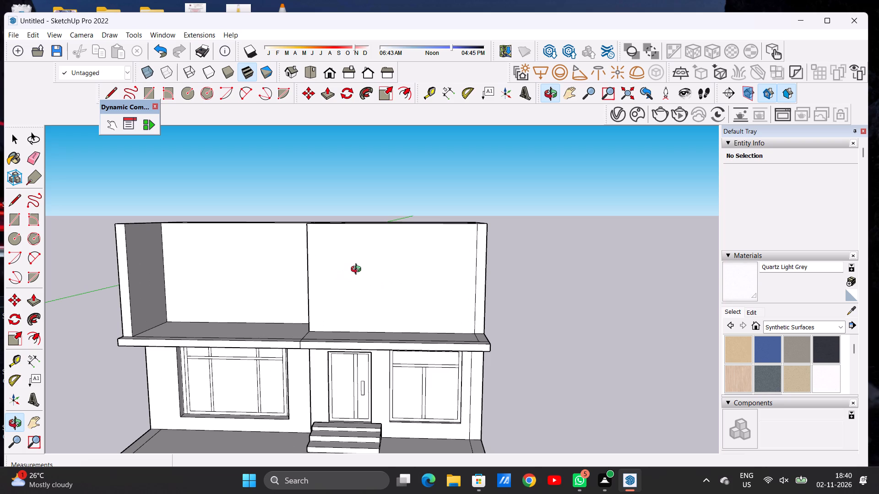
Draw a rectangle about 20' 11" by 15' 9" on the upper wall above the door, starting near the roof slab.
{"action": "key", "text": "r"}
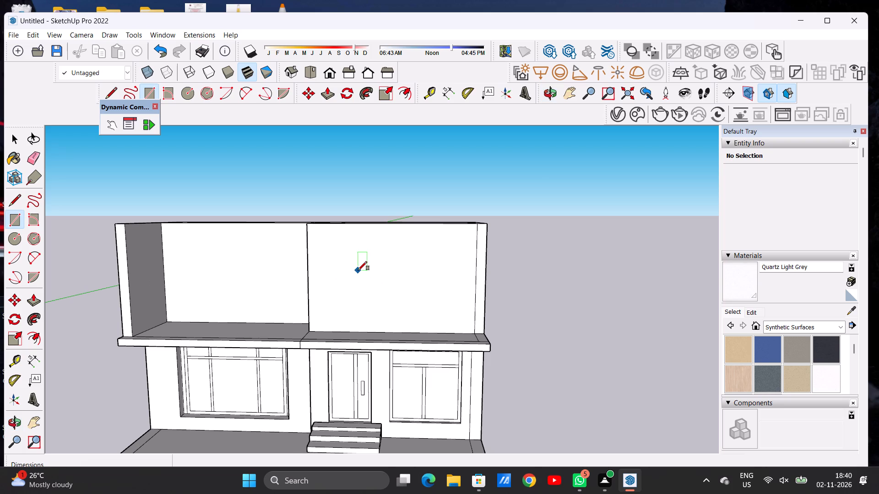
{"action": "left_click", "coordinate": [336, 330]}
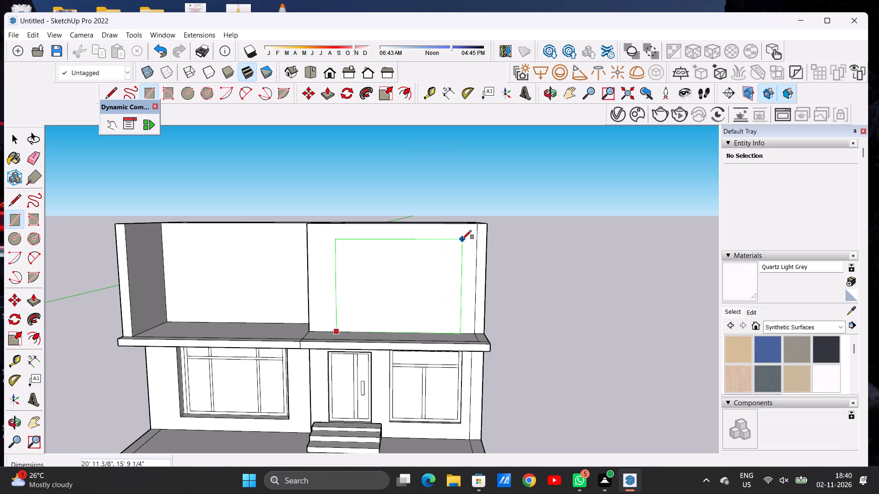
{"action": "left_click", "coordinate": [462, 239]}
{"action": "key", "text": "space"}
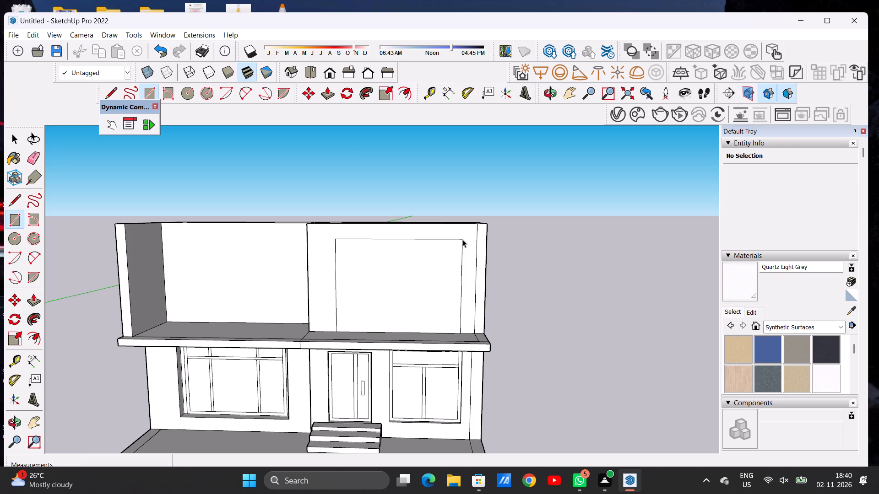
Erase the vertical edge line near the outer end of the upper front wall, beside the new rectangle.
{"action": "key", "text": "e"}
{"action": "left_click", "coordinate": [478, 244]}
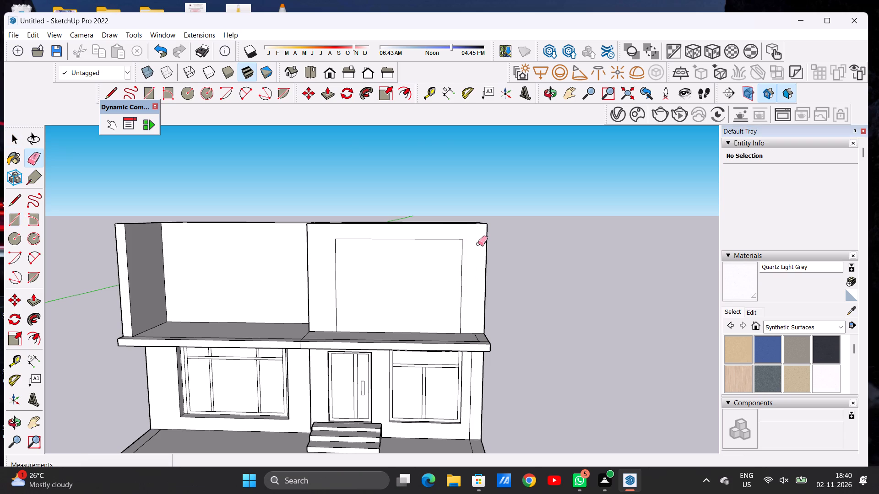
{"action": "key", "text": "space"}
Examine the building from the side, above and front, especially the rectangle on the upper wall.
{"action": "scroll", "coordinate": [412, 268], "scroll_direction": "down", "scroll_amount": 8}
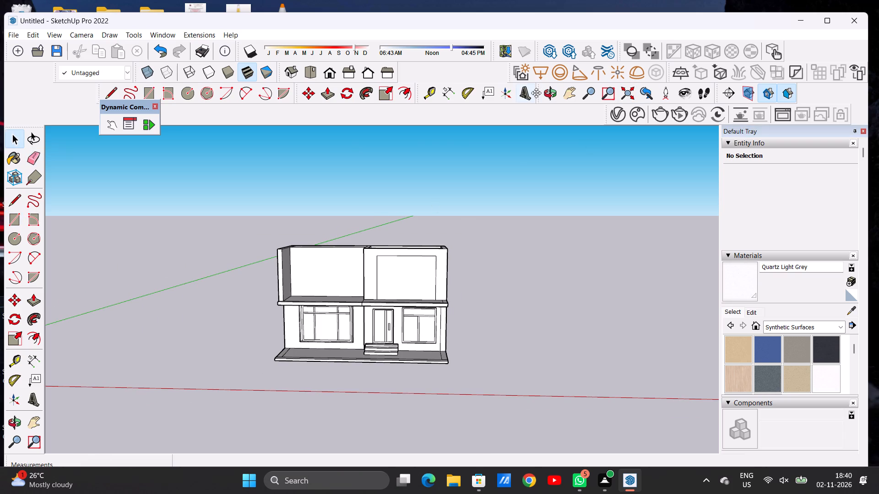
{"action": "left_click", "coordinate": [553, 91]}
{"action": "left_click_drag", "start_coordinate": [410, 263], "coordinate": [561, 344]}
{"action": "left_click_drag", "start_coordinate": [389, 222], "coordinate": [544, 210]}
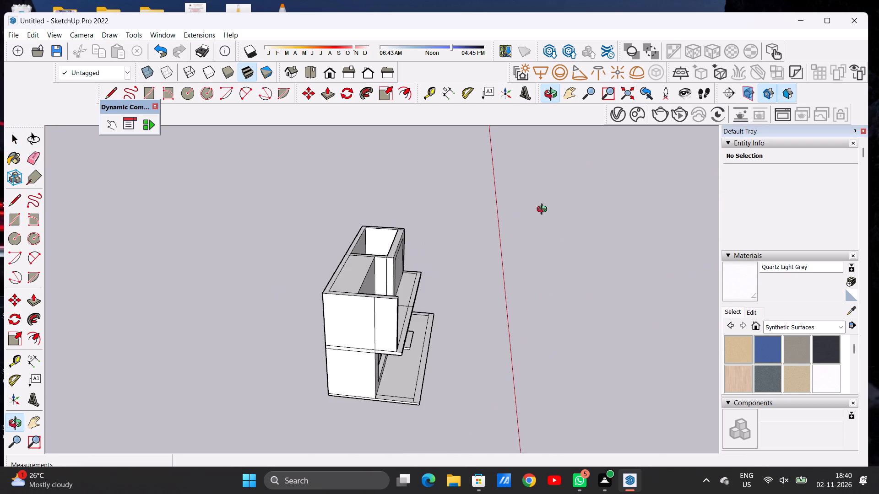
{"action": "left_click_drag", "start_coordinate": [324, 270], "coordinate": [146, 265]}
{"action": "left_click_drag", "start_coordinate": [447, 284], "coordinate": [320, 224]}
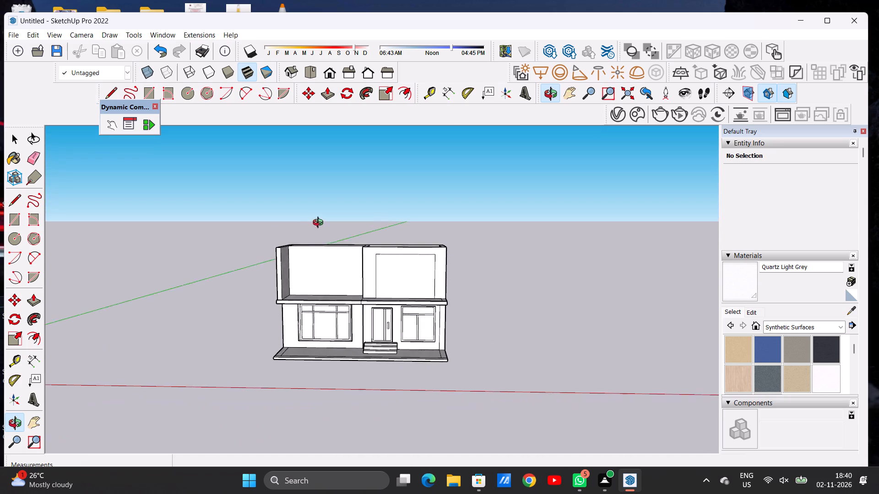
{"action": "left_click_drag", "start_coordinate": [320, 224], "coordinate": [334, 231]}
{"action": "scroll", "coordinate": [378, 274], "scroll_direction": "down", "scroll_amount": 3}
{"action": "scroll", "coordinate": [424, 275], "scroll_direction": "up", "scroll_amount": 5}
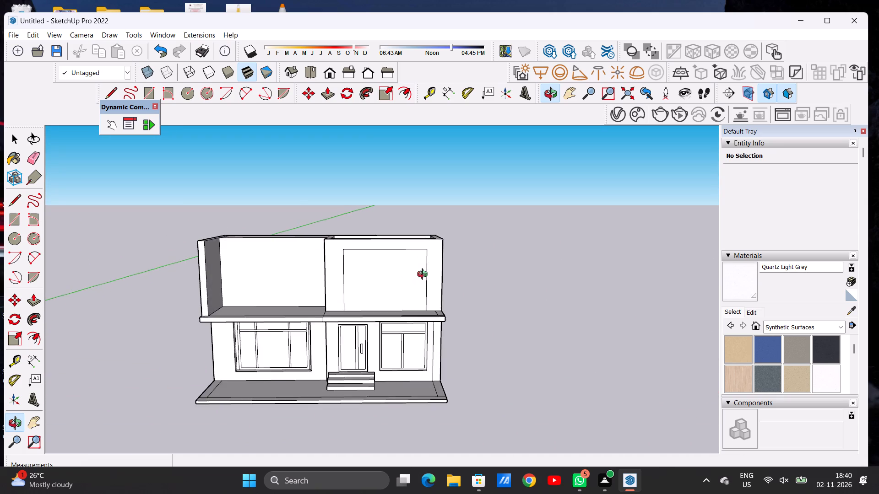
{"action": "scroll", "coordinate": [424, 275], "scroll_direction": "up", "scroll_amount": 2}
{"action": "scroll", "coordinate": [424, 275], "scroll_direction": "down", "scroll_amount": 1}
{"action": "scroll", "coordinate": [424, 275], "scroll_direction": "up", "scroll_amount": 4}
{"action": "left_click_drag", "start_coordinate": [422, 284], "coordinate": [398, 270]}
{"action": "left_click_drag", "start_coordinate": [399, 256], "coordinate": [412, 337]}
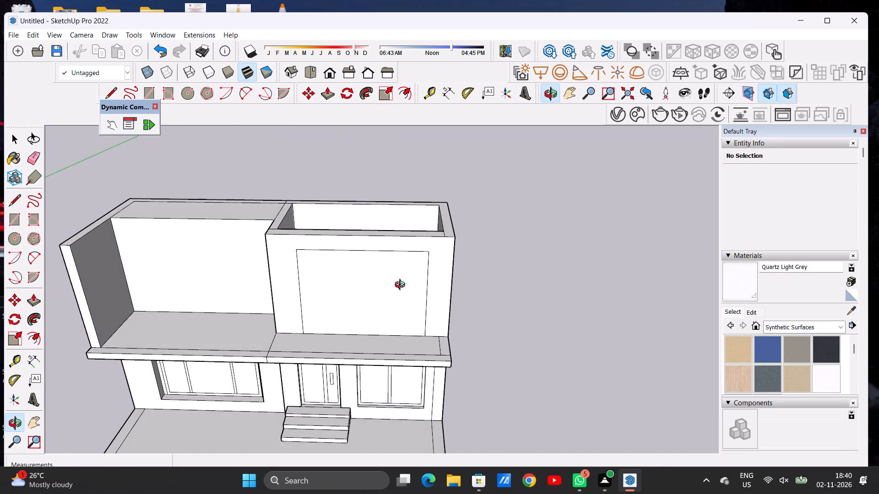
{"action": "scroll", "coordinate": [406, 247], "scroll_direction": "up", "scroll_amount": 6}
{"action": "scroll", "coordinate": [409, 296], "scroll_direction": "down", "scroll_amount": 7}
{"action": "left_click_drag", "start_coordinate": [400, 323], "coordinate": [407, 250]}
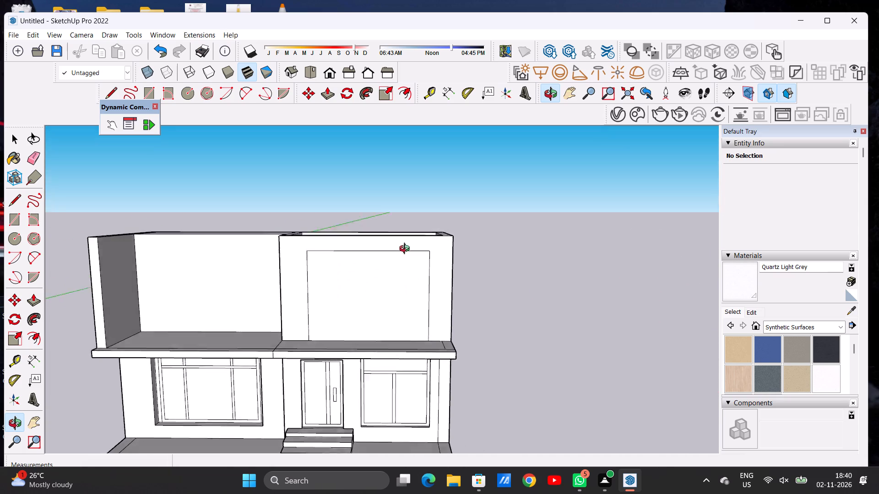
{"action": "left_click_drag", "start_coordinate": [407, 250], "coordinate": [416, 257]}
{"action": "scroll", "coordinate": [407, 335], "scroll_direction": "up", "scroll_amount": 6}
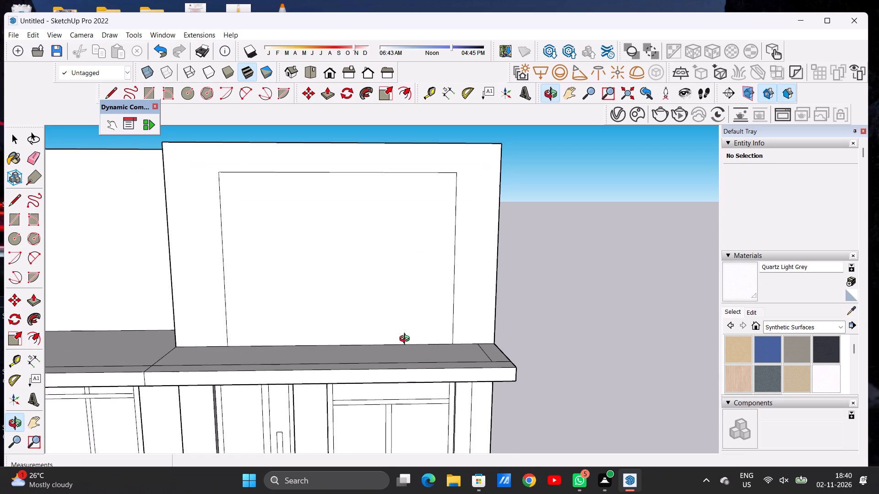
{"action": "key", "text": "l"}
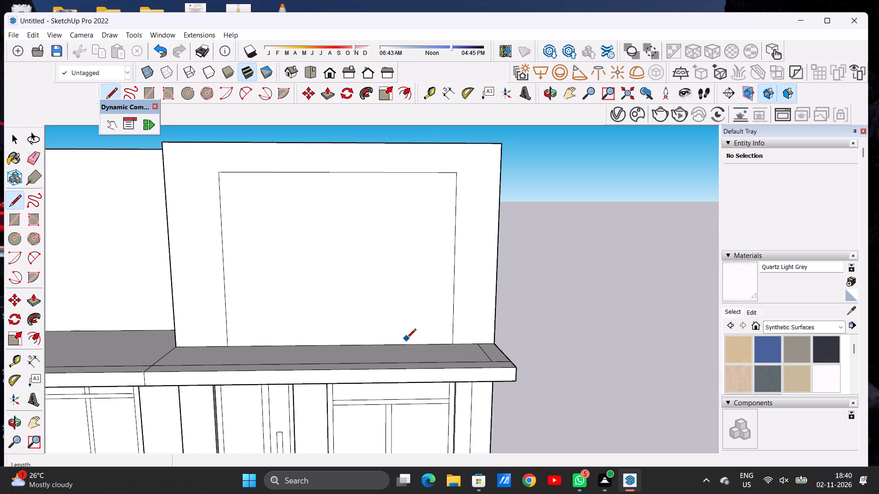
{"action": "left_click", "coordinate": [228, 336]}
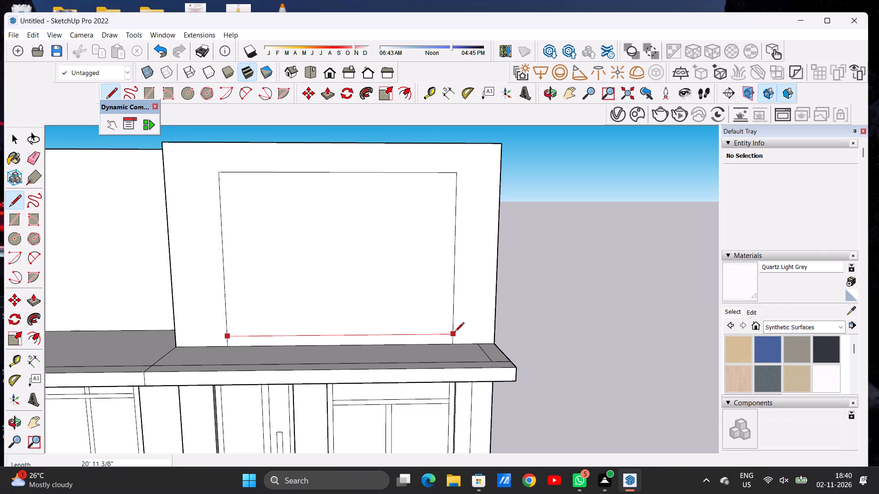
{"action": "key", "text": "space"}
Draw a horizontal line about 20' 11" long across the lower part of the upper wall rectangle, just above the roof slab.
{"action": "type", "text": "L"}
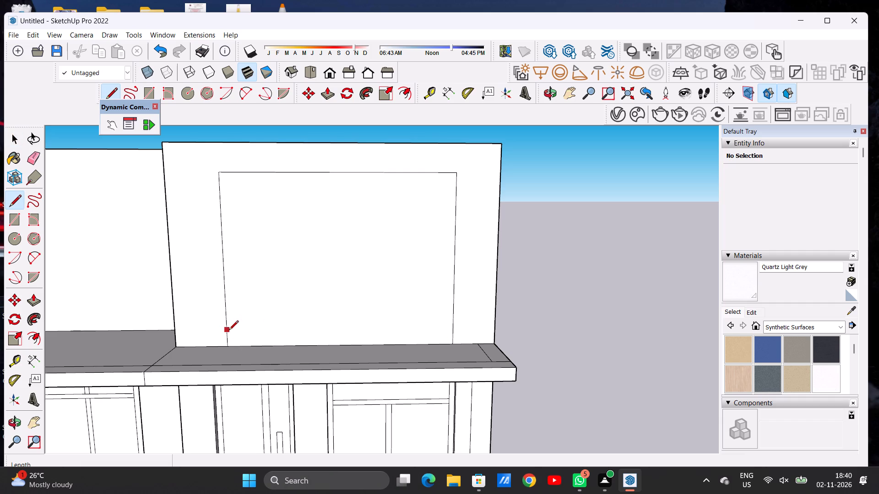
{"action": "left_click", "coordinate": [229, 331]}
{"action": "left_click", "coordinate": [454, 328]}
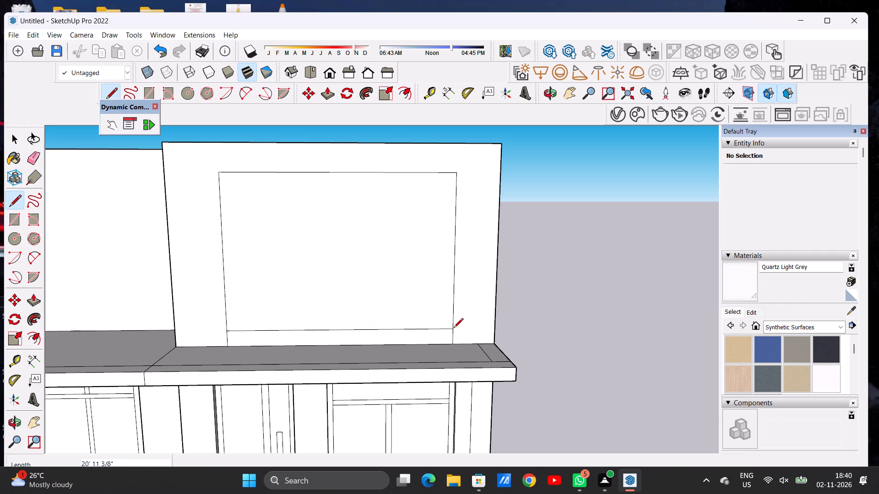
Erase the two short vertical edges left below the new bottom line of the upper wall rectangle.
{"action": "key", "text": "space"}
{"action": "key", "text": "e"}
{"action": "scroll", "coordinate": [225, 350], "scroll_direction": "up", "scroll_amount": 8}
{"action": "left_click_drag", "start_coordinate": [220, 322], "coordinate": [239, 328]}
{"action": "scroll", "coordinate": [199, 338], "scroll_direction": "down", "scroll_amount": 6}
{"action": "left_click_drag", "start_coordinate": [512, 330], "coordinate": [501, 333]}
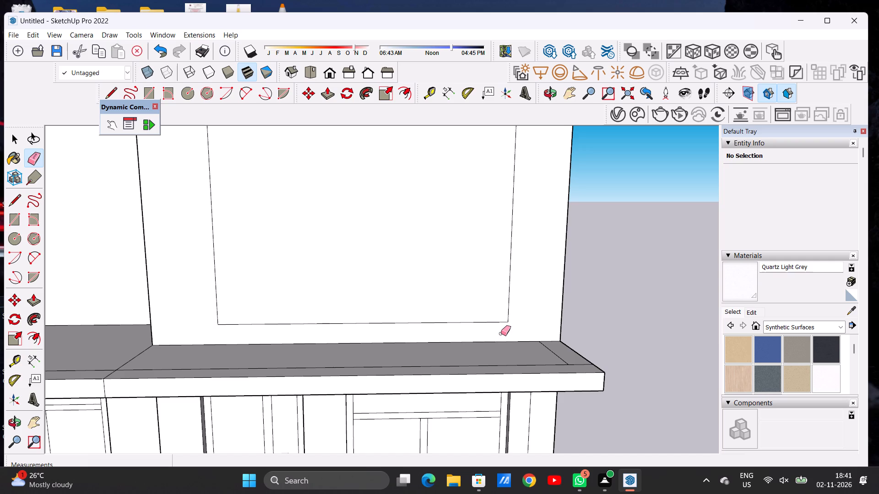
{"action": "key", "text": "space"}
Push the upper wall rectangle inward about 1' 5 1/2" with Push/Pull to form a window recess.
{"action": "scroll", "coordinate": [450, 358], "scroll_direction": "down", "scroll_amount": 19}
{"action": "scroll", "coordinate": [390, 304], "scroll_direction": "up", "scroll_amount": 2}
{"action": "scroll", "coordinate": [390, 304], "scroll_direction": "down", "scroll_amount": 1}
{"action": "scroll", "coordinate": [390, 304], "scroll_direction": "up", "scroll_amount": 9}
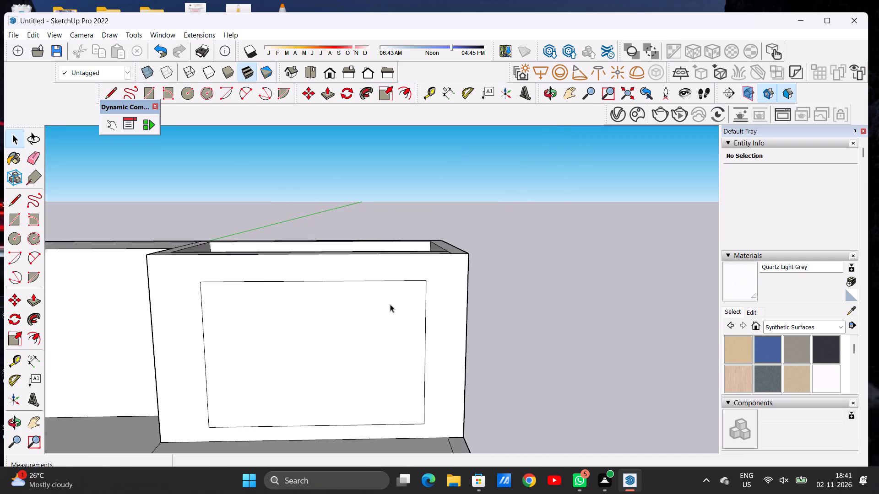
{"action": "left_click", "coordinate": [548, 89]}
{"action": "left_click_drag", "start_coordinate": [483, 265], "coordinate": [411, 333]}
{"action": "scroll", "coordinate": [468, 284], "scroll_direction": "down", "scroll_amount": 8}
{"action": "scroll", "coordinate": [410, 309], "scroll_direction": "up", "scroll_amount": 1}
{"action": "scroll", "coordinate": [410, 309], "scroll_direction": "down", "scroll_amount": 1}
{"action": "scroll", "coordinate": [410, 309], "scroll_direction": "up", "scroll_amount": 7}
{"action": "key", "text": "p"}
{"action": "scroll", "coordinate": [424, 315], "scroll_direction": "up", "scroll_amount": 7}
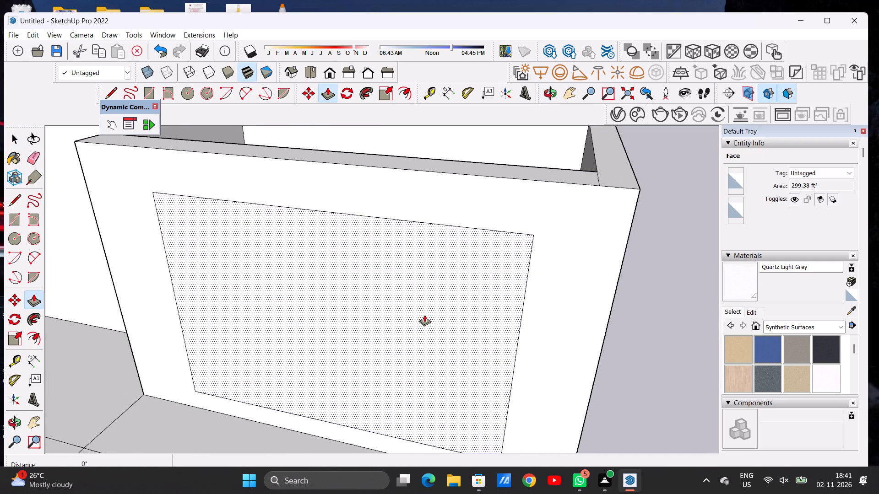
{"action": "left_click", "coordinate": [424, 315]}
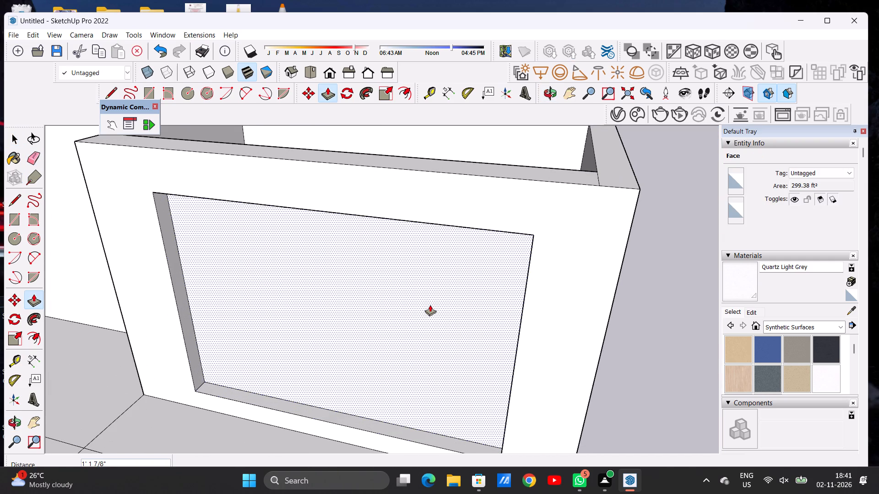
{"action": "left_click", "coordinate": [433, 303]}
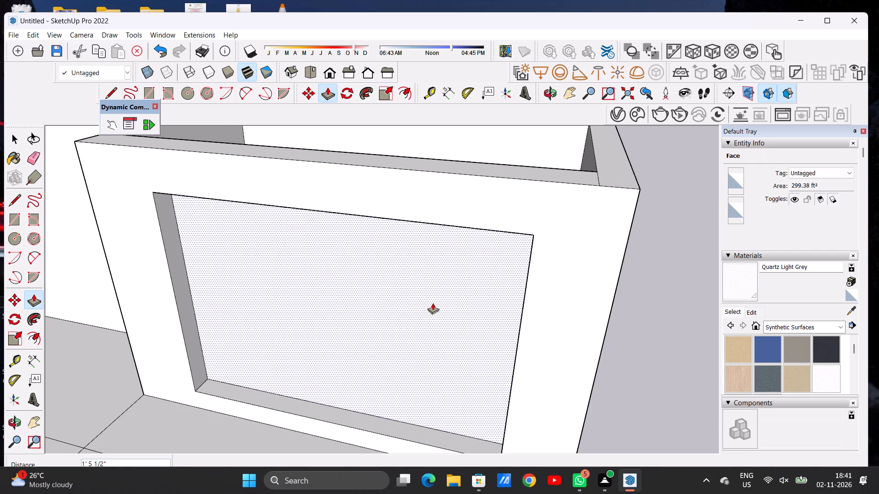
{"action": "key", "text": "space"}
Examine the recessed upper window opening and the upper front of the building from the front and slightly above.
{"action": "left_click", "coordinate": [550, 86]}
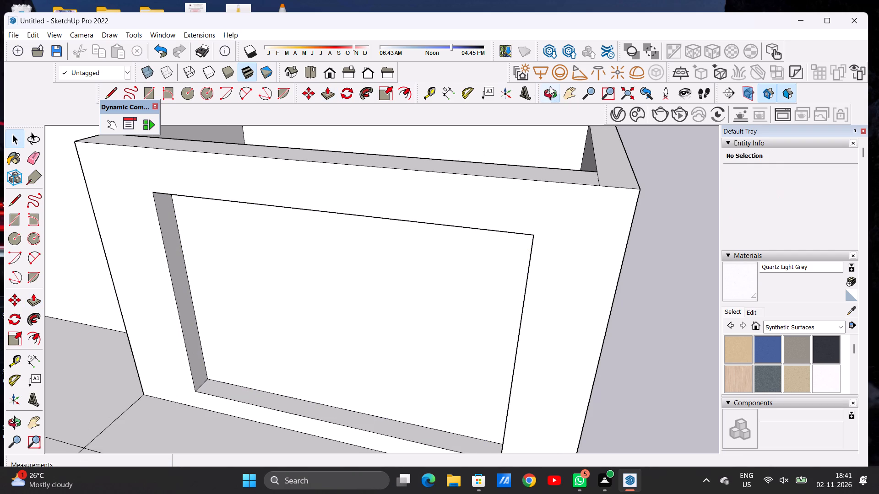
{"action": "left_click_drag", "start_coordinate": [399, 263], "coordinate": [473, 209]}
{"action": "scroll", "coordinate": [385, 295], "scroll_direction": "down", "scroll_amount": 7}
{"action": "left_click_drag", "start_coordinate": [396, 317], "coordinate": [385, 299]}
{"action": "left_click", "coordinate": [384, 289]}
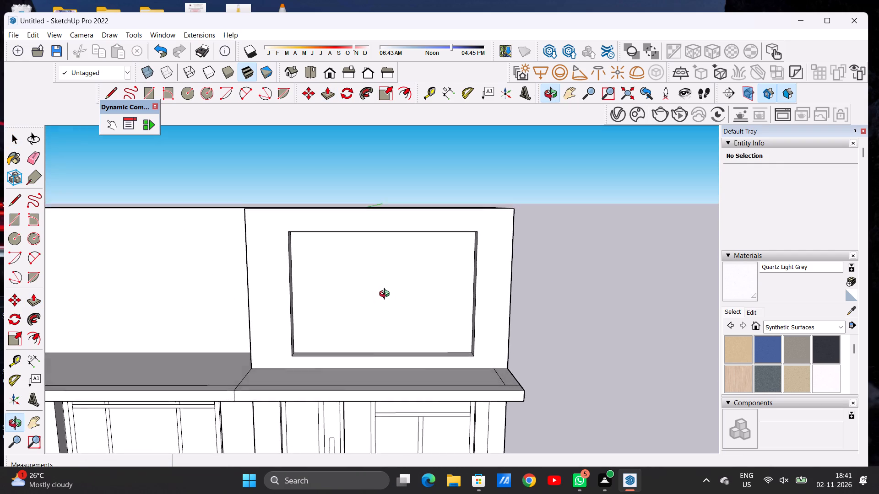
{"action": "scroll", "coordinate": [492, 321], "scroll_direction": "down", "scroll_amount": 7}
{"action": "scroll", "coordinate": [453, 328], "scroll_direction": "up", "scroll_amount": 1}
{"action": "scroll", "coordinate": [453, 328], "scroll_direction": "down", "scroll_amount": 2}
{"action": "scroll", "coordinate": [453, 328], "scroll_direction": "up", "scroll_amount": 4}
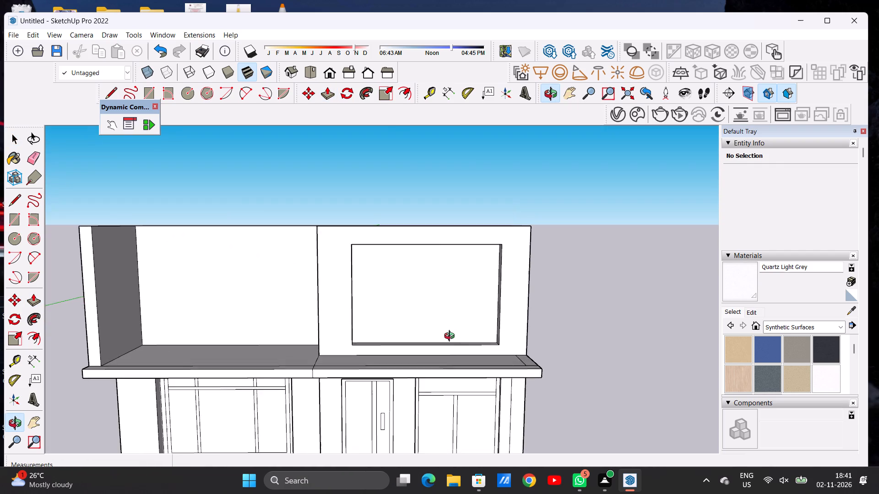
{"action": "left_click_drag", "start_coordinate": [447, 336], "coordinate": [430, 344]}
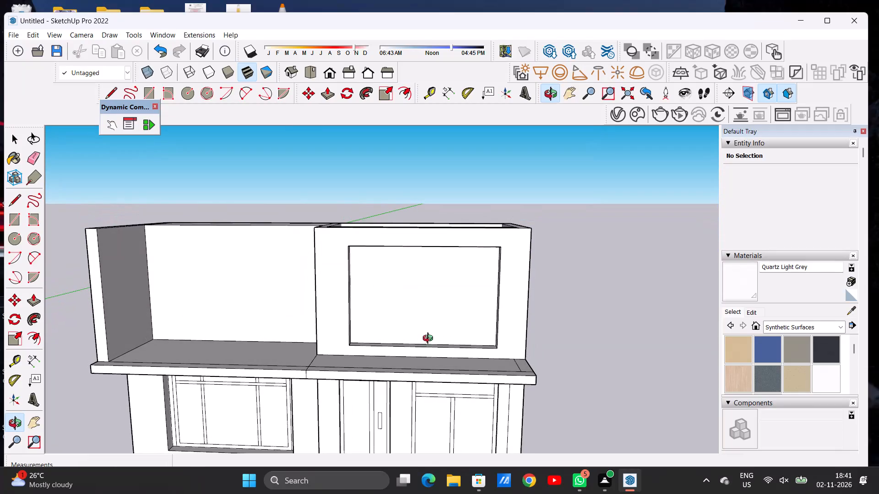
{"action": "left_click_drag", "start_coordinate": [430, 339], "coordinate": [433, 332]}
Offset the outline of the recessed window face inward by about 8 3/8" to form a frame.
{"action": "scroll", "coordinate": [432, 327], "scroll_direction": "up", "scroll_amount": 4}
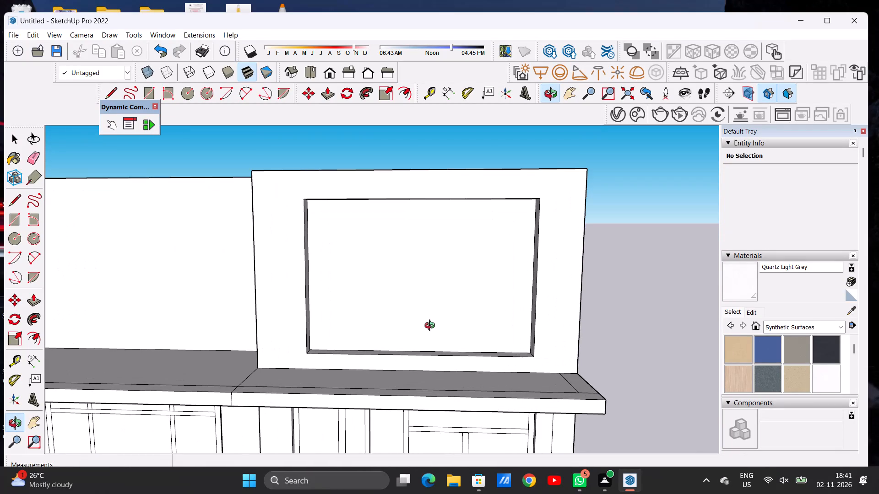
{"action": "type", "text": "OF"}
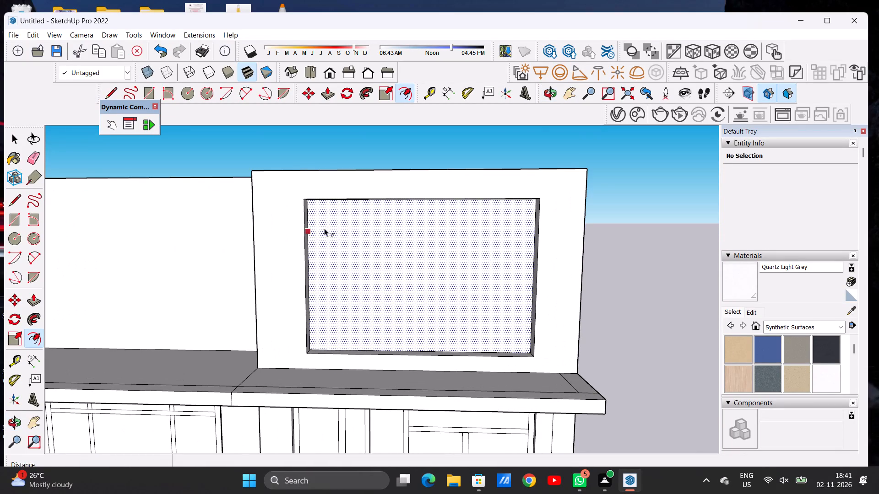
{"action": "left_click", "coordinate": [353, 211]}
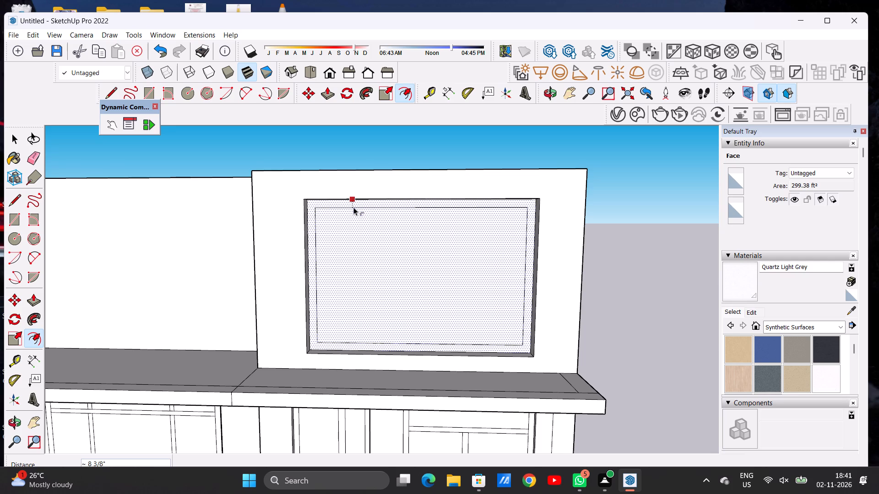
{"action": "left_click", "coordinate": [353, 207]}
{"action": "key", "text": "space"}
Draw two closely spaced vertical lines about 12' 11" long inside the frame, outlining a mullion nearer the terrace side.
{"action": "type", "text": "L"}
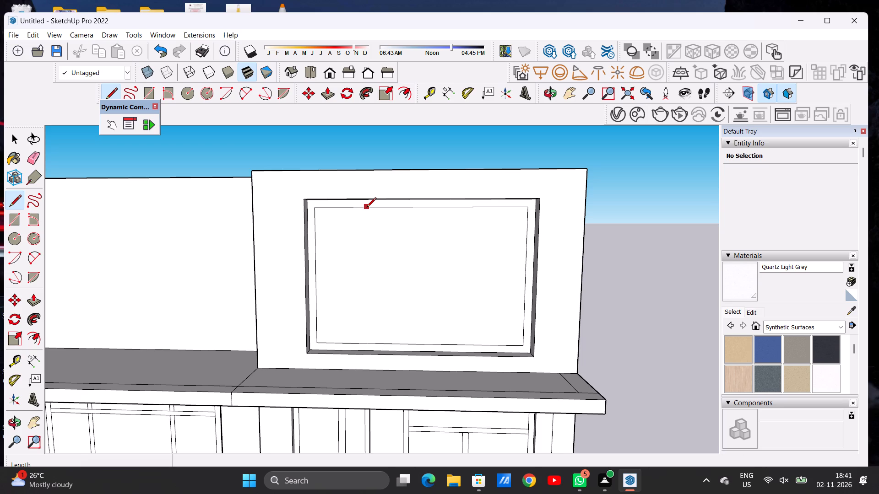
{"action": "left_click", "coordinate": [366, 208]}
{"action": "left_click", "coordinate": [365, 341]}
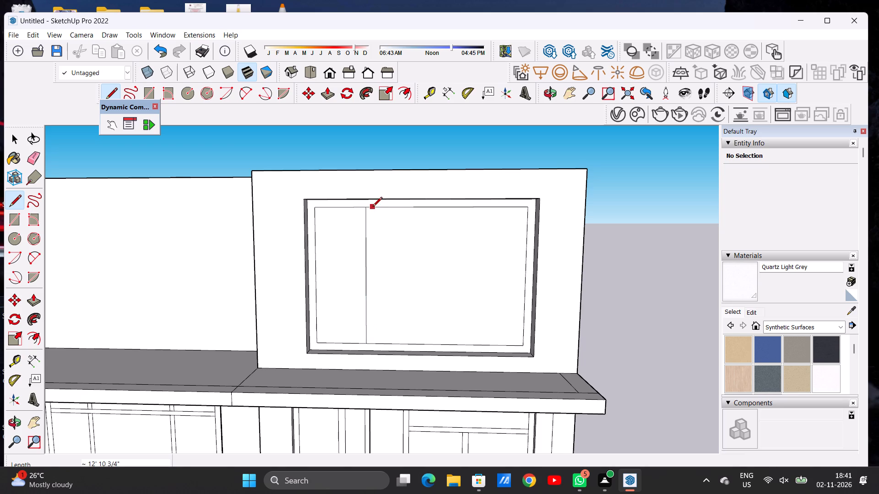
{"action": "scroll", "coordinate": [373, 215], "scroll_direction": "up", "scroll_amount": 4}
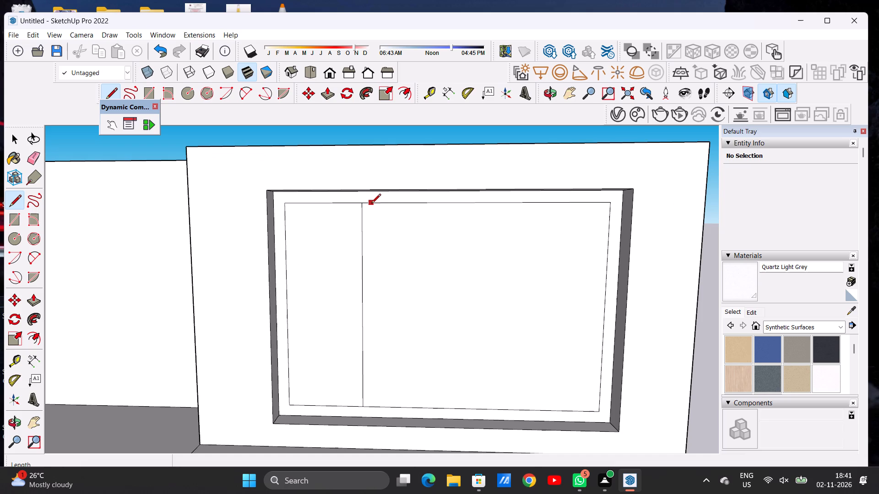
{"action": "left_click", "coordinate": [371, 204]}
{"action": "scroll", "coordinate": [370, 223], "scroll_direction": "down", "scroll_amount": 6}
{"action": "scroll", "coordinate": [365, 329], "scroll_direction": "up", "scroll_amount": 8}
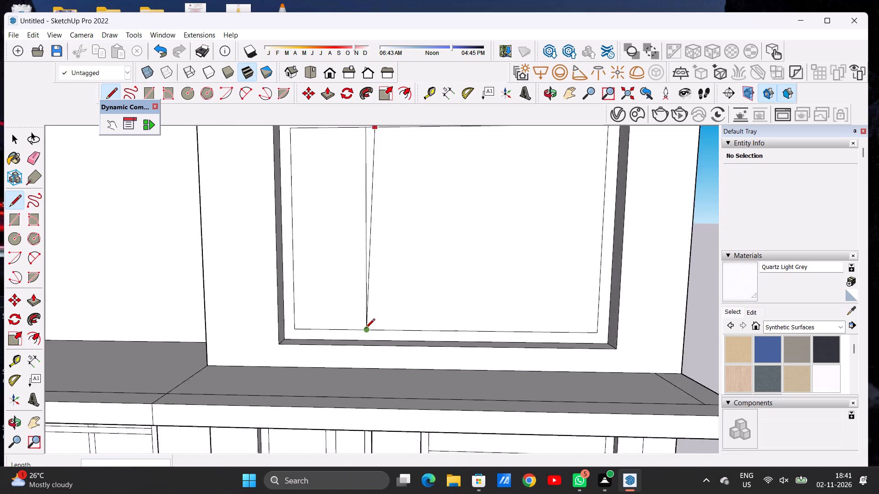
{"action": "left_click", "coordinate": [374, 329]}
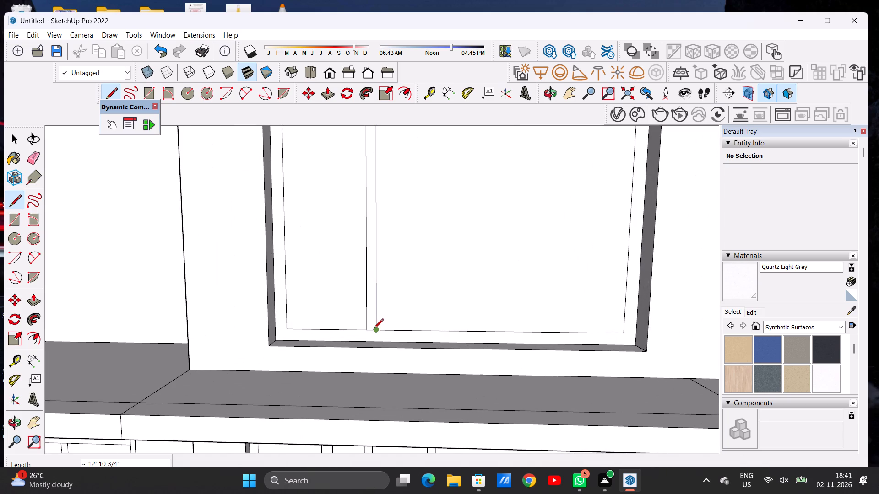
Copy the narrow mullion strip about 9' 11" horizontally along the frame's bottom edge toward the window's outer side.
{"action": "key", "text": "space"}
{"action": "scroll", "coordinate": [300, 308], "scroll_direction": "down", "scroll_amount": 6}
{"action": "scroll", "coordinate": [344, 317], "scroll_direction": "up", "scroll_amount": 4}
{"action": "scroll", "coordinate": [344, 317], "scroll_direction": "down", "scroll_amount": 1}
{"action": "scroll", "coordinate": [344, 317], "scroll_direction": "up", "scroll_amount": 1}
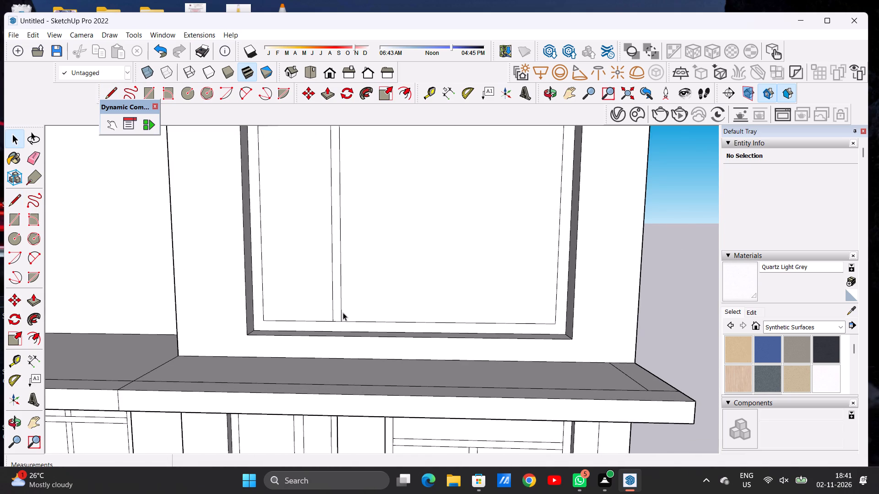
{"action": "double_click", "coordinate": [337, 314]}
{"action": "key", "text": "m"}
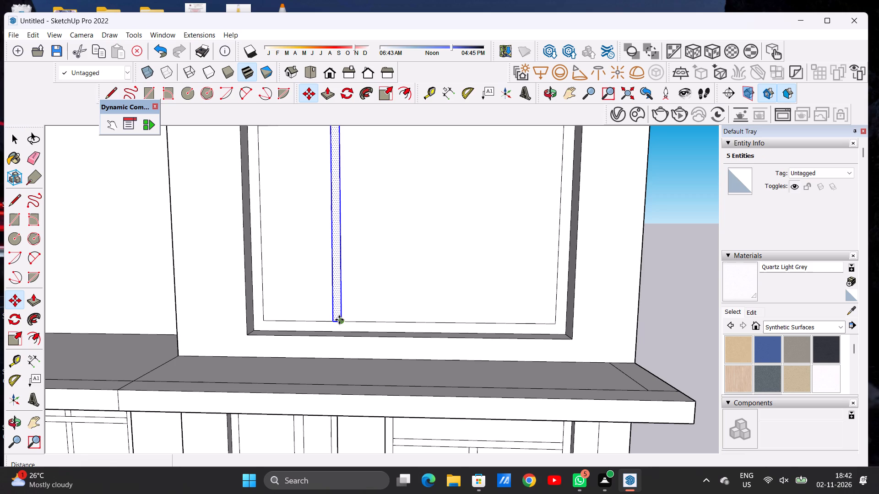
{"action": "left_click", "coordinate": [339, 320]}
{"action": "scroll", "coordinate": [344, 321], "scroll_direction": "down", "scroll_amount": 7}
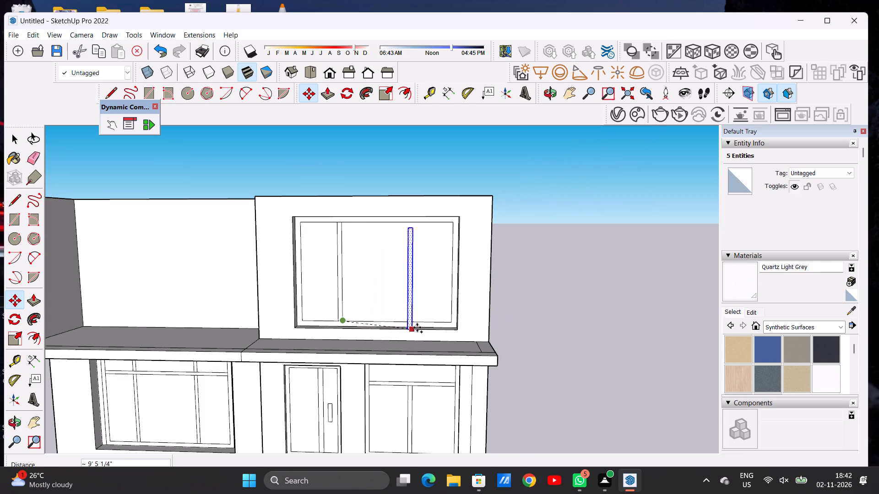
{"action": "scroll", "coordinate": [424, 326], "scroll_direction": "up", "scroll_amount": 8}
{"action": "scroll", "coordinate": [423, 319], "scroll_direction": "down", "scroll_amount": 5}
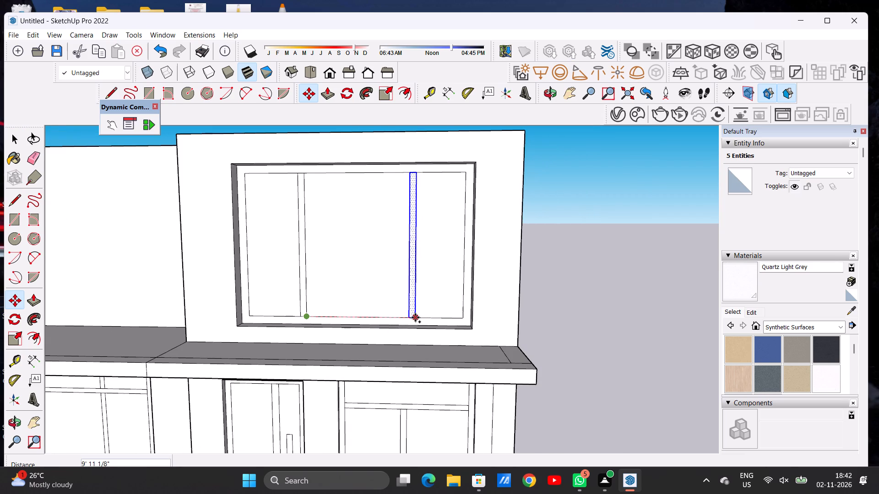
{"action": "left_click", "coordinate": [415, 317]}
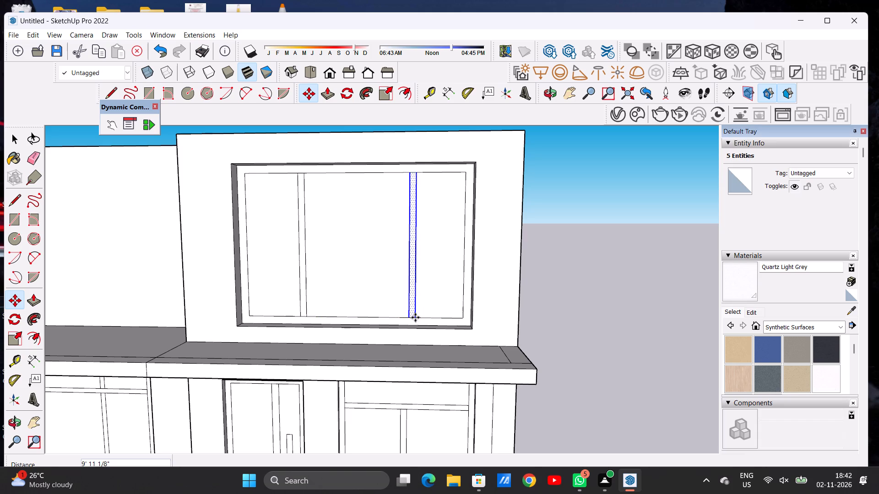
{"action": "key", "text": "space"}
{"action": "left_click", "coordinate": [582, 250]}
Draw two closely spaced horizontal lines about 4' 9" long across the upper part of the terrace-side pane as a transom bar.
{"action": "scroll", "coordinate": [404, 299], "scroll_direction": "down", "scroll_amount": 6}
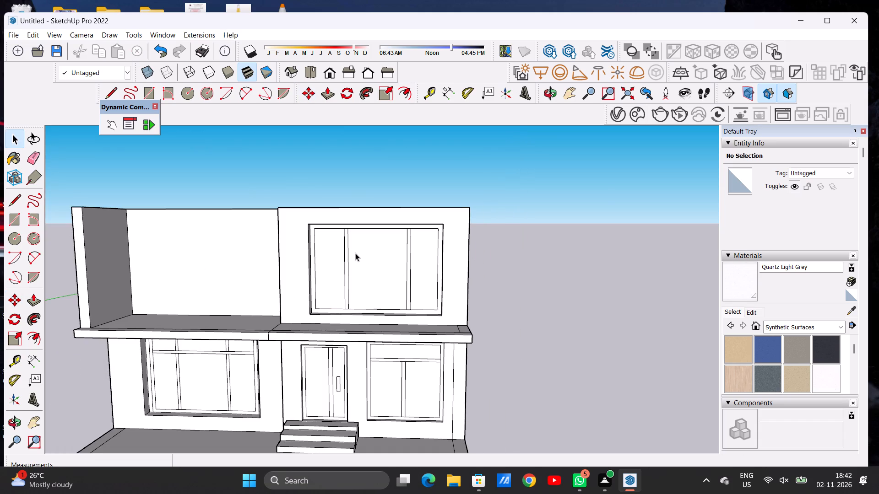
{"action": "scroll", "coordinate": [355, 253], "scroll_direction": "up", "scroll_amount": 8}
{"action": "key", "text": "l"}
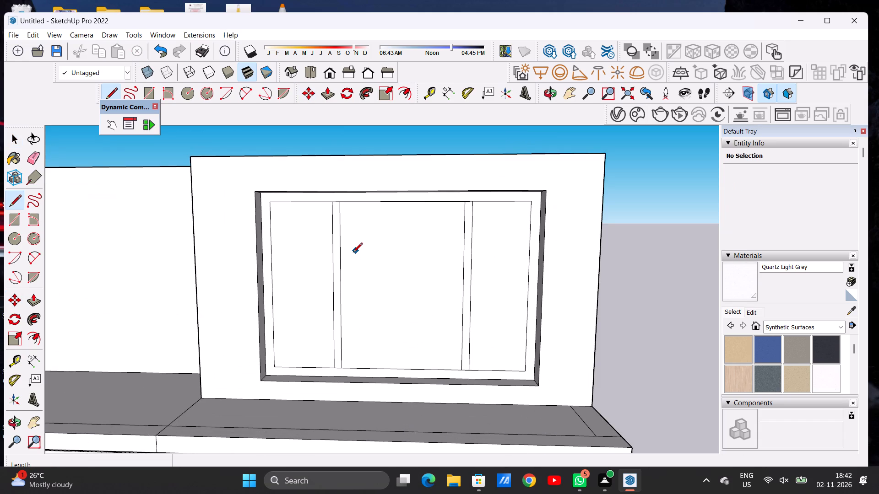
{"action": "scroll", "coordinate": [356, 238], "scroll_direction": "up", "scroll_amount": 3}
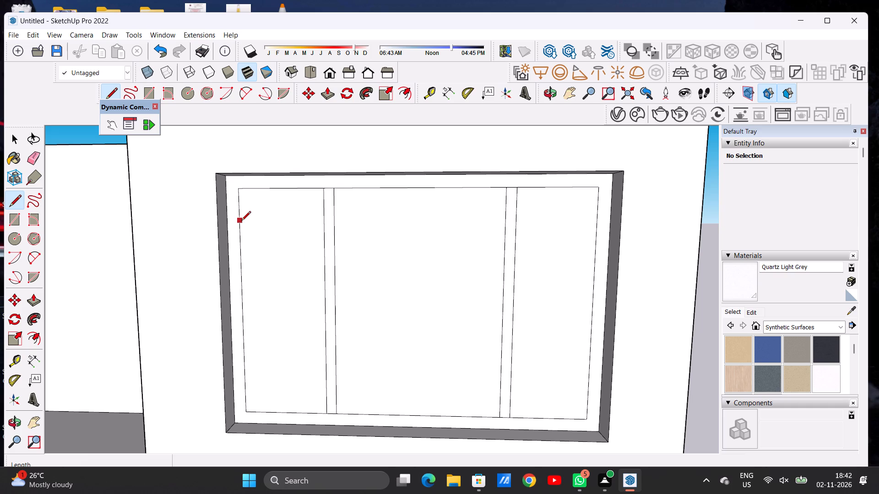
{"action": "left_click", "coordinate": [241, 221]}
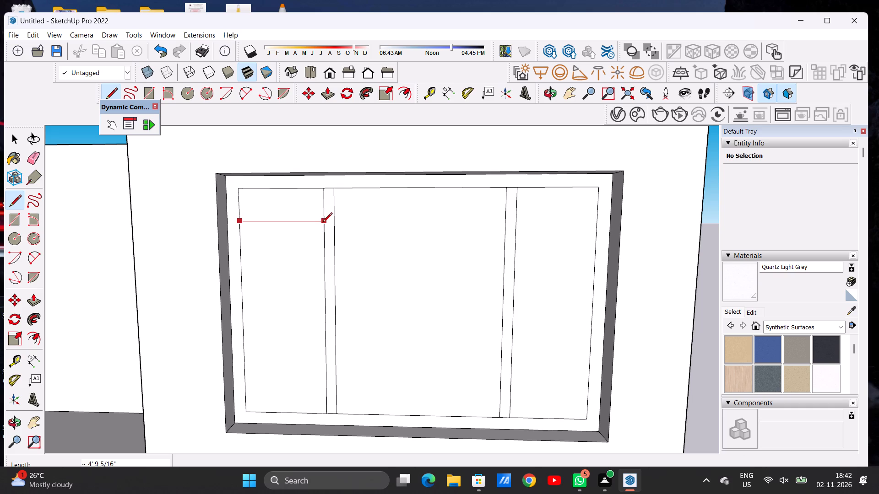
{"action": "left_click", "coordinate": [323, 223]}
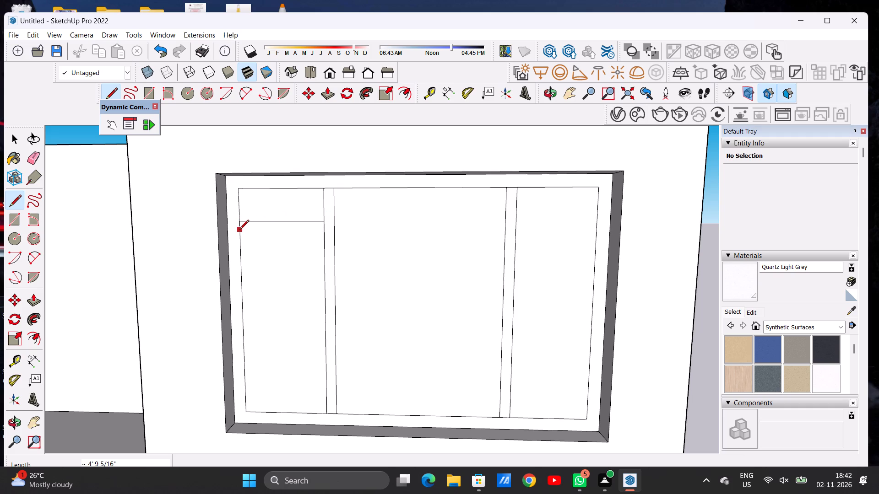
{"action": "scroll", "coordinate": [239, 230], "scroll_direction": "up", "scroll_amount": 5}
{"action": "left_click", "coordinate": [240, 227]}
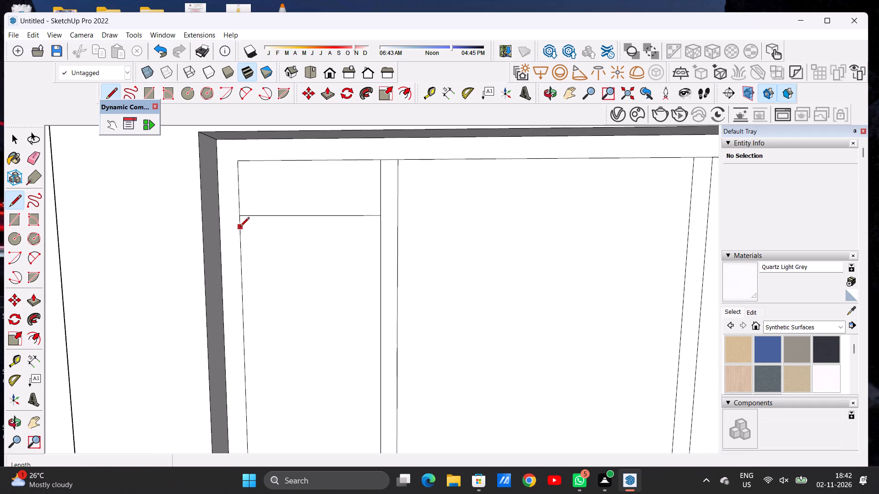
{"action": "left_click", "coordinate": [376, 226]}
Draw two closely spaced horizontal lines about 4' 3" long across the outer-side pane, aligned with the terrace-side transom bar.
{"action": "scroll", "coordinate": [297, 229], "scroll_direction": "down", "scroll_amount": 4}
{"action": "scroll", "coordinate": [295, 230], "scroll_direction": "up", "scroll_amount": 1}
{"action": "scroll", "coordinate": [293, 230], "scroll_direction": "down", "scroll_amount": 4}
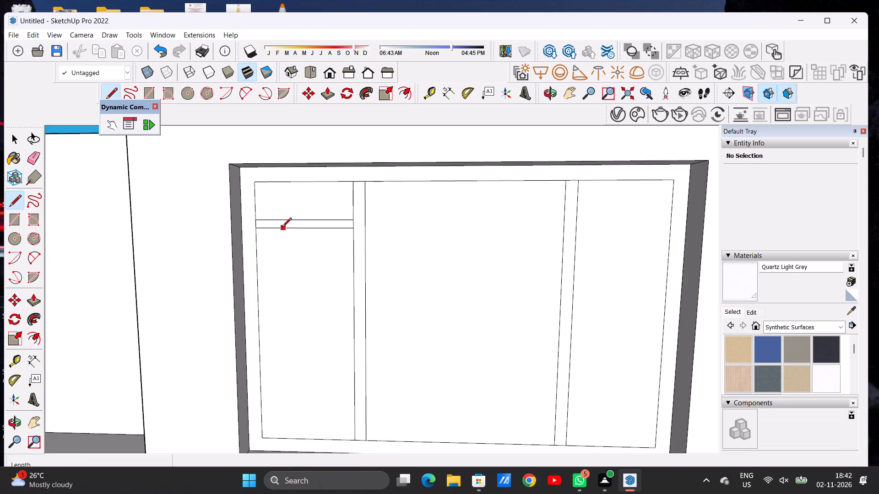
{"action": "scroll", "coordinate": [282, 228], "scroll_direction": "down", "scroll_amount": 3}
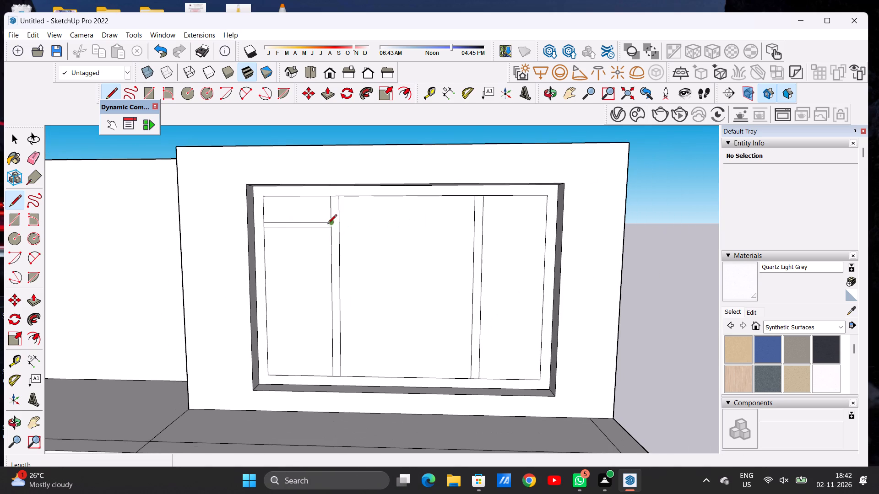
{"action": "scroll", "coordinate": [330, 225], "scroll_direction": "up", "scroll_amount": 5}
{"action": "scroll", "coordinate": [356, 223], "scroll_direction": "down", "scroll_amount": 1}
{"action": "scroll", "coordinate": [356, 223], "scroll_direction": "up", "scroll_amount": 1}
{"action": "scroll", "coordinate": [356, 223], "scroll_direction": "down", "scroll_amount": 4}
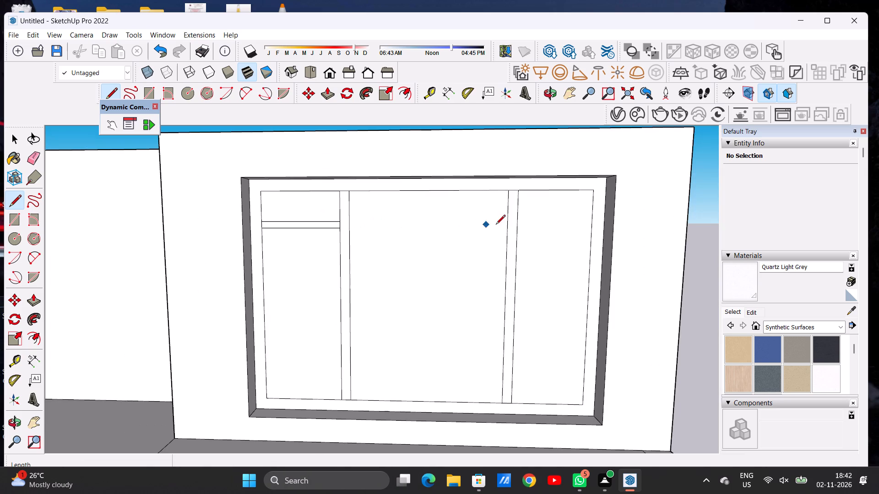
{"action": "scroll", "coordinate": [524, 224], "scroll_direction": "up", "scroll_amount": 3}
{"action": "scroll", "coordinate": [524, 224], "scroll_direction": "down", "scroll_amount": 1}
{"action": "scroll", "coordinate": [524, 224], "scroll_direction": "up", "scroll_amount": 2}
{"action": "left_click", "coordinate": [513, 220]}
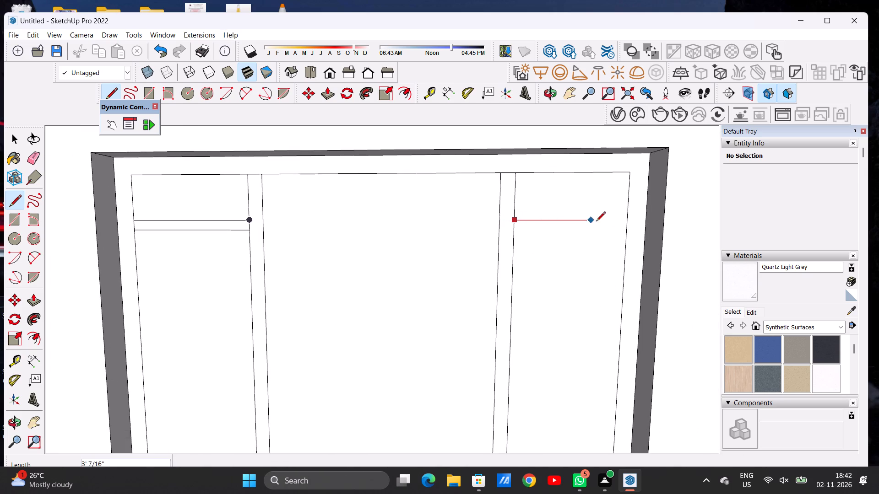
{"action": "left_click", "coordinate": [630, 221]}
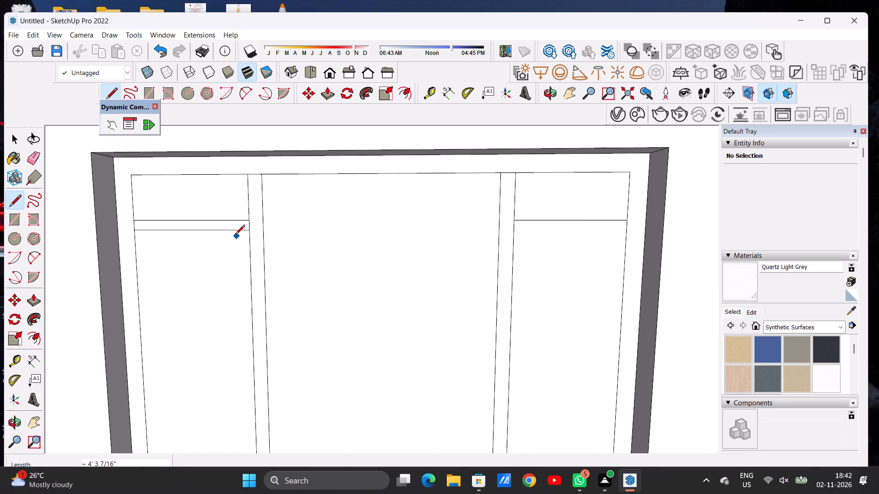
{"action": "left_click", "coordinate": [515, 234]}
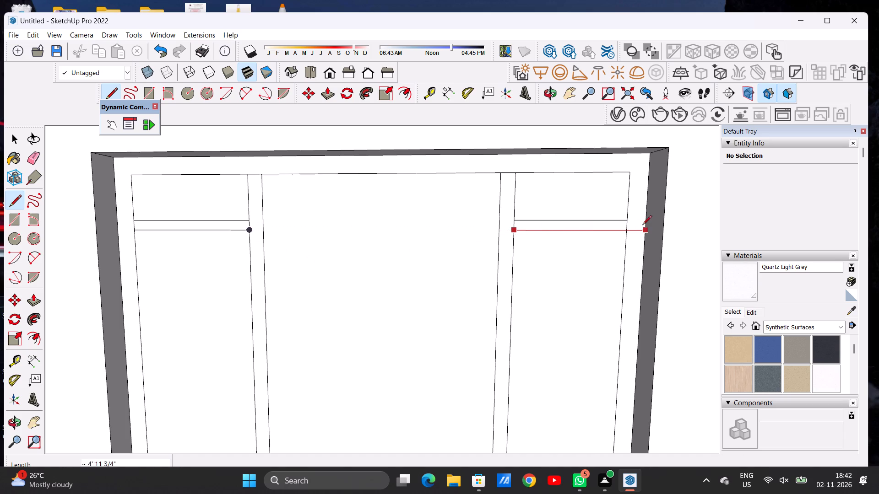
{"action": "left_click", "coordinate": [629, 227]}
{"action": "key", "text": "space"}
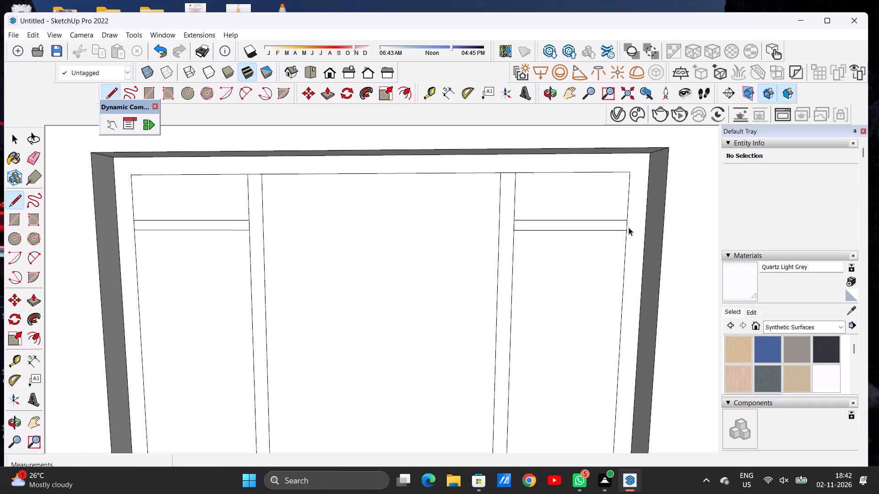
Examine the divided upper front window and its surrounding facade from several angles.
{"action": "scroll", "coordinate": [492, 277], "scroll_direction": "down", "scroll_amount": 8}
{"action": "scroll", "coordinate": [419, 306], "scroll_direction": "down", "scroll_amount": 8}
{"action": "scroll", "coordinate": [461, 333], "scroll_direction": "up", "scroll_amount": 1}
{"action": "scroll", "coordinate": [461, 333], "scroll_direction": "down", "scroll_amount": 1}
{"action": "scroll", "coordinate": [461, 334], "scroll_direction": "up", "scroll_amount": 4}
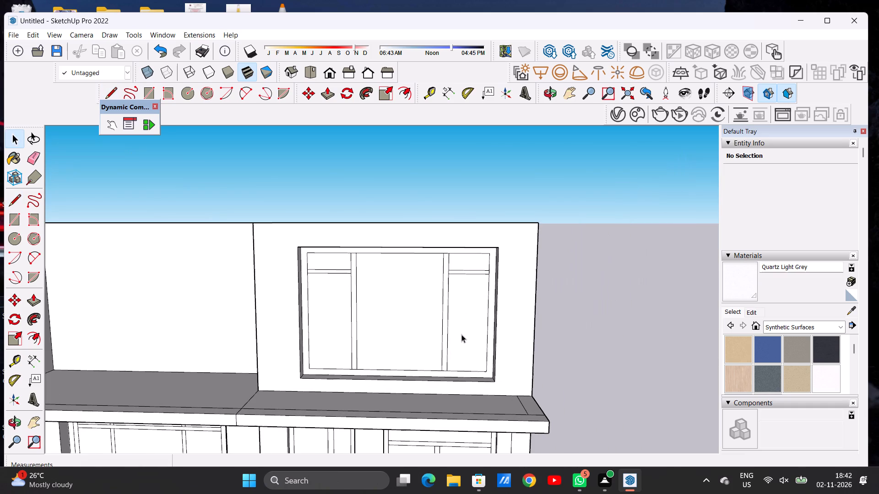
{"action": "left_click", "coordinate": [545, 93]}
{"action": "left_click_drag", "start_coordinate": [397, 319], "coordinate": [436, 302]}
{"action": "left_click_drag", "start_coordinate": [418, 299], "coordinate": [377, 326]}
{"action": "scroll", "coordinate": [565, 301], "scroll_direction": "down", "scroll_amount": 5}
{"action": "scroll", "coordinate": [565, 301], "scroll_direction": "up", "scroll_amount": 1}
{"action": "scroll", "coordinate": [565, 301], "scroll_direction": "down", "scroll_amount": 1}
{"action": "scroll", "coordinate": [500, 328], "scroll_direction": "up", "scroll_amount": 1}
{"action": "scroll", "coordinate": [500, 328], "scroll_direction": "down", "scroll_amount": 1}
{"action": "scroll", "coordinate": [500, 328], "scroll_direction": "up", "scroll_amount": 6}
{"action": "scroll", "coordinate": [510, 336], "scroll_direction": "down", "scroll_amount": 4}
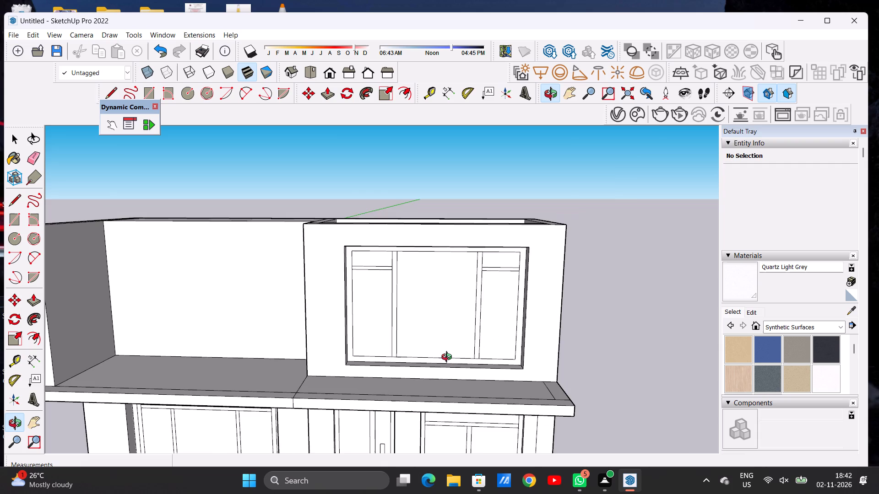
{"action": "scroll", "coordinate": [449, 358], "scroll_direction": "up", "scroll_amount": 5}
{"action": "left_click_drag", "start_coordinate": [459, 341], "coordinate": [477, 317]}
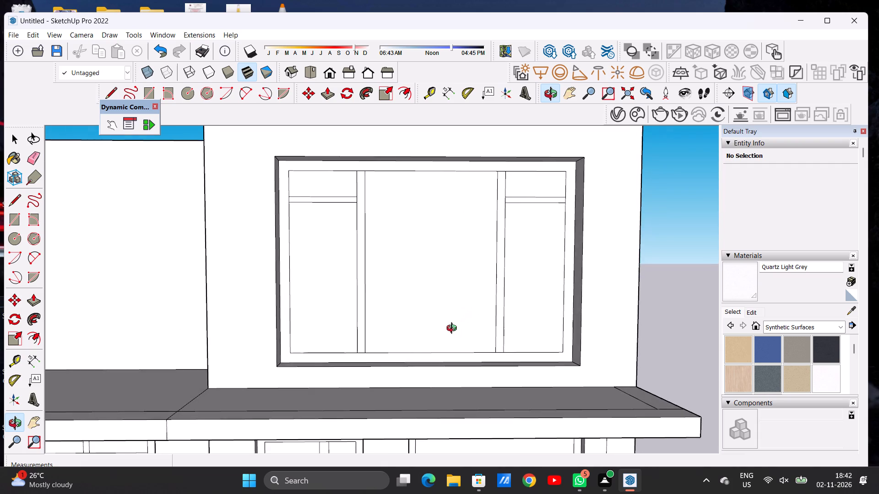
{"action": "scroll", "coordinate": [453, 334], "scroll_direction": "down", "scroll_amount": 6}
{"action": "scroll", "coordinate": [457, 320], "scroll_direction": "up", "scroll_amount": 5}
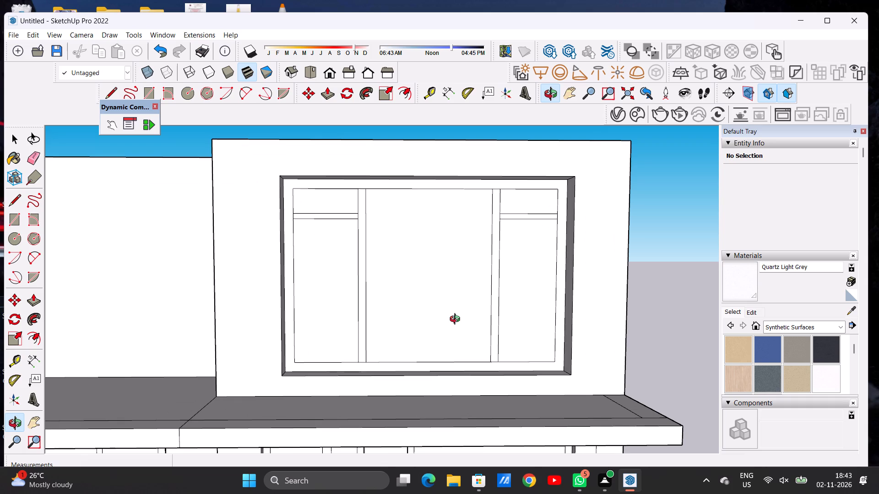
Draw two closely spaced horizontal lines about 19' 7" long across the frame's full inner width near mid-height as a middle bar.
{"action": "key", "text": "l"}
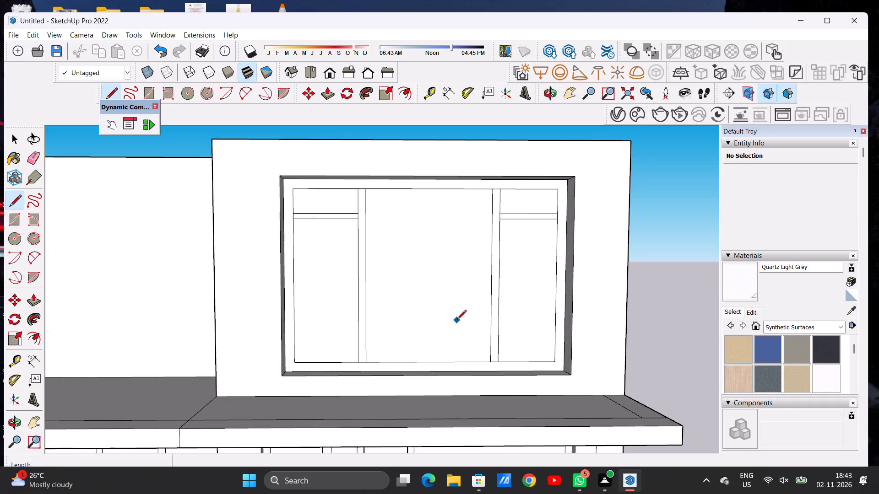
{"action": "left_click", "coordinate": [294, 279]}
{"action": "left_click", "coordinate": [555, 285]}
{"action": "scroll", "coordinate": [556, 295], "scroll_direction": "up", "scroll_amount": 2}
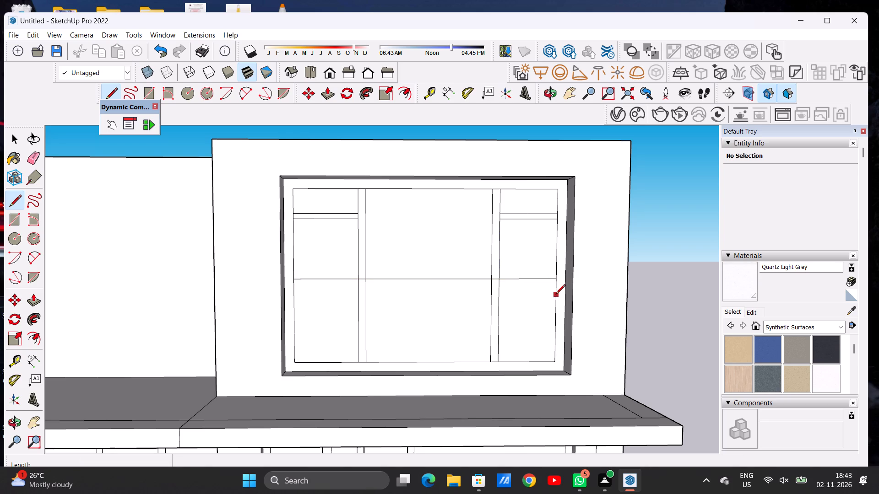
{"action": "scroll", "coordinate": [556, 295], "scroll_direction": "up", "scroll_amount": 3}
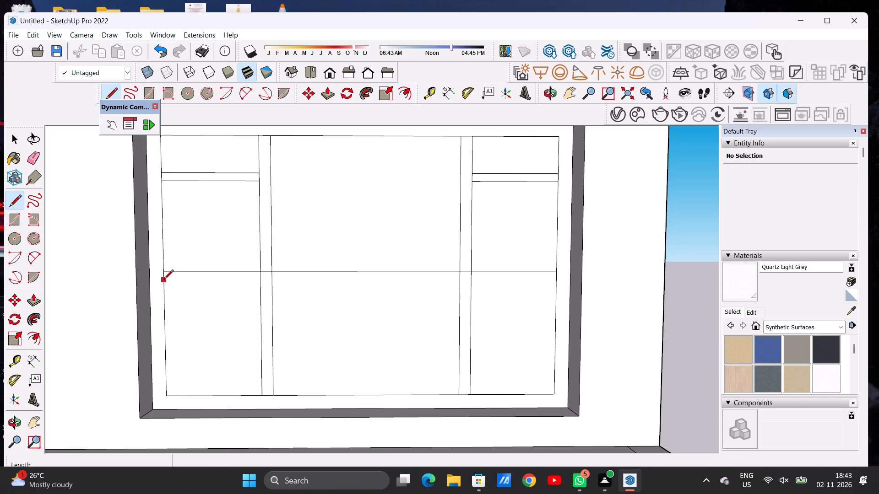
{"action": "left_click", "coordinate": [164, 280]}
{"action": "scroll", "coordinate": [362, 284], "scroll_direction": "down", "scroll_amount": 5}
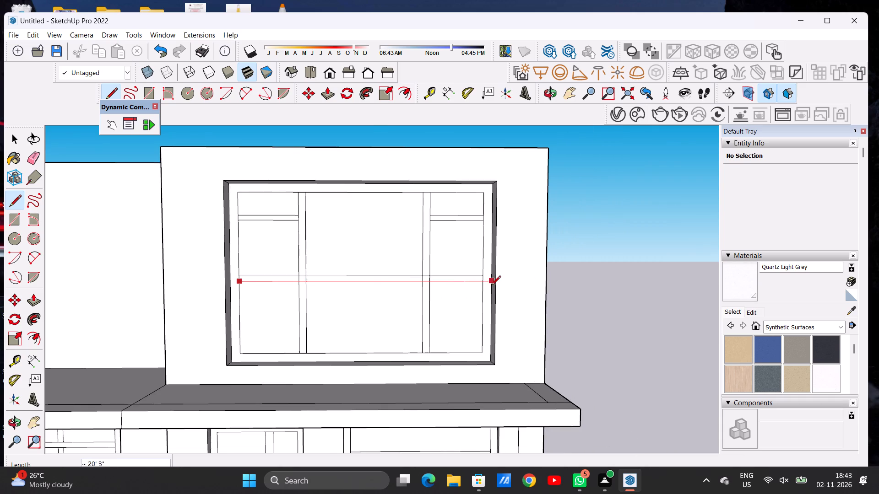
{"action": "scroll", "coordinate": [491, 286], "scroll_direction": "up", "scroll_amount": 7}
{"action": "left_click", "coordinate": [477, 281]}
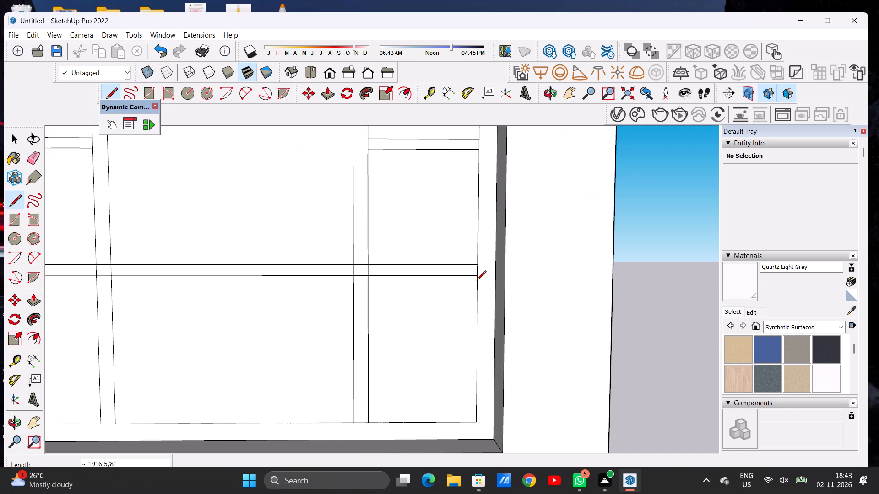
{"action": "key", "text": "space"}
Erase the overlapping line segments where the middle bar crosses the terrace-side mullion.
{"action": "scroll", "coordinate": [460, 300], "scroll_direction": "down", "scroll_amount": 11}
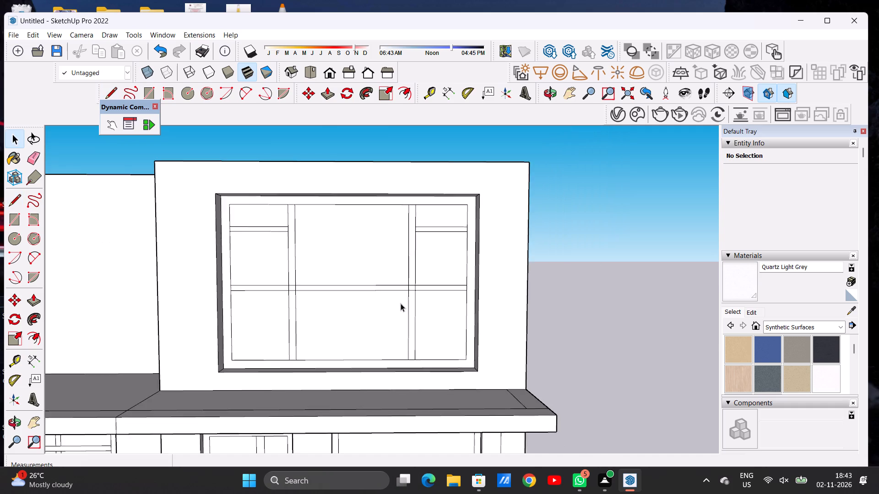
{"action": "scroll", "coordinate": [401, 303], "scroll_direction": "down", "scroll_amount": 4}
{"action": "scroll", "coordinate": [363, 286], "scroll_direction": "up", "scroll_amount": 2}
{"action": "scroll", "coordinate": [358, 287], "scroll_direction": "down", "scroll_amount": 1}
{"action": "scroll", "coordinate": [355, 289], "scroll_direction": "up", "scroll_amount": 10}
{"action": "scroll", "coordinate": [328, 301], "scroll_direction": "down", "scroll_amount": 1}
{"action": "scroll", "coordinate": [328, 301], "scroll_direction": "up", "scroll_amount": 6}
{"action": "scroll", "coordinate": [326, 300], "scroll_direction": "down", "scroll_amount": 1}
{"action": "scroll", "coordinate": [326, 300], "scroll_direction": "up", "scroll_amount": 1}
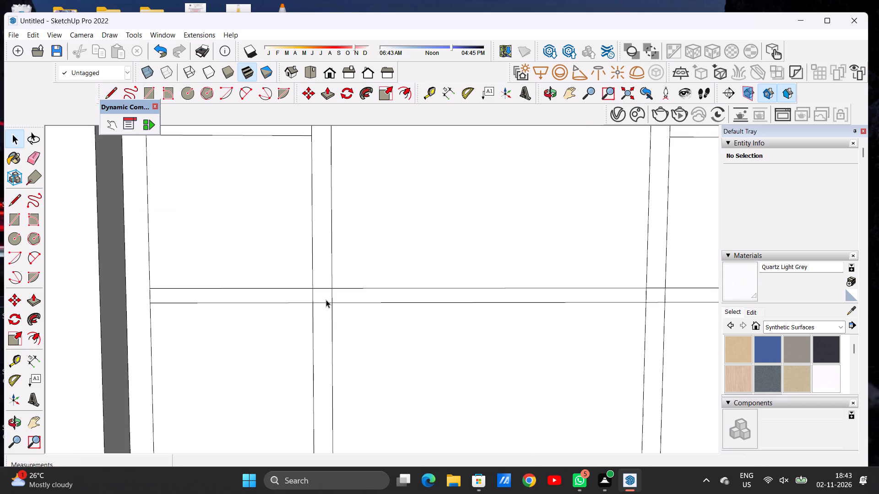
{"action": "key", "text": "e"}
{"action": "scroll", "coordinate": [325, 298], "scroll_direction": "up", "scroll_amount": 2}
{"action": "scroll", "coordinate": [308, 298], "scroll_direction": "down", "scroll_amount": 1}
{"action": "scroll", "coordinate": [308, 298], "scroll_direction": "up", "scroll_amount": 4}
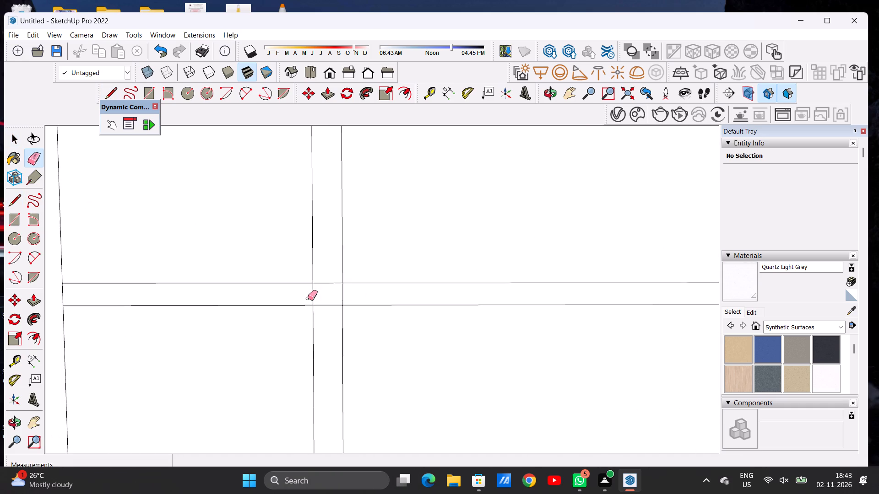
{"action": "scroll", "coordinate": [308, 298], "scroll_direction": "up", "scroll_amount": 8}
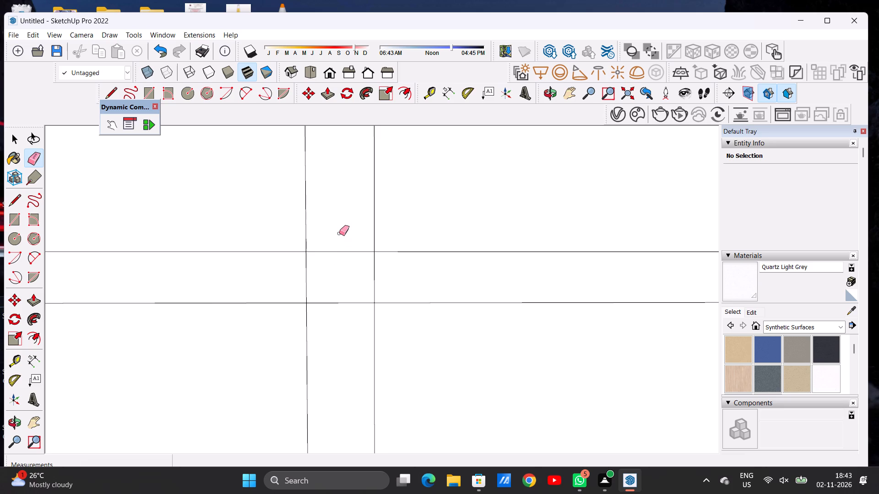
{"action": "left_click_drag", "start_coordinate": [339, 233], "coordinate": [339, 310]}
{"action": "left_click_drag", "start_coordinate": [314, 276], "coordinate": [360, 269]}
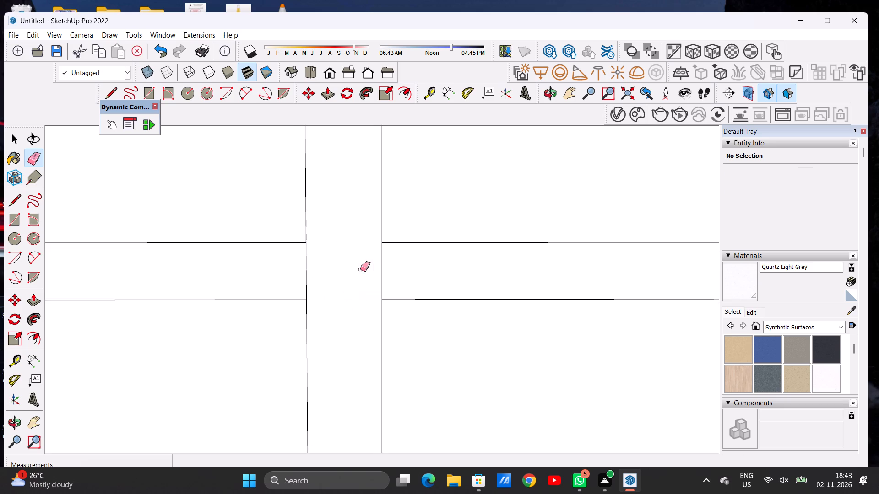
{"action": "left_click_drag", "start_coordinate": [360, 269], "coordinate": [386, 270]}
Erase the overlapping line segments where the middle bar crosses the outer-side mullion.
{"action": "scroll", "coordinate": [304, 284], "scroll_direction": "down", "scroll_amount": 15}
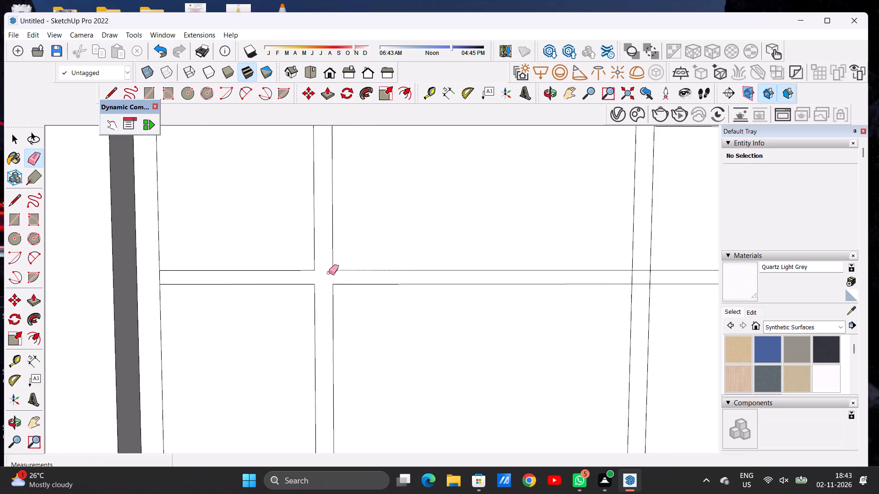
{"action": "scroll", "coordinate": [329, 273], "scroll_direction": "down", "scroll_amount": 3}
{"action": "scroll", "coordinate": [291, 277], "scroll_direction": "down", "scroll_amount": 6}
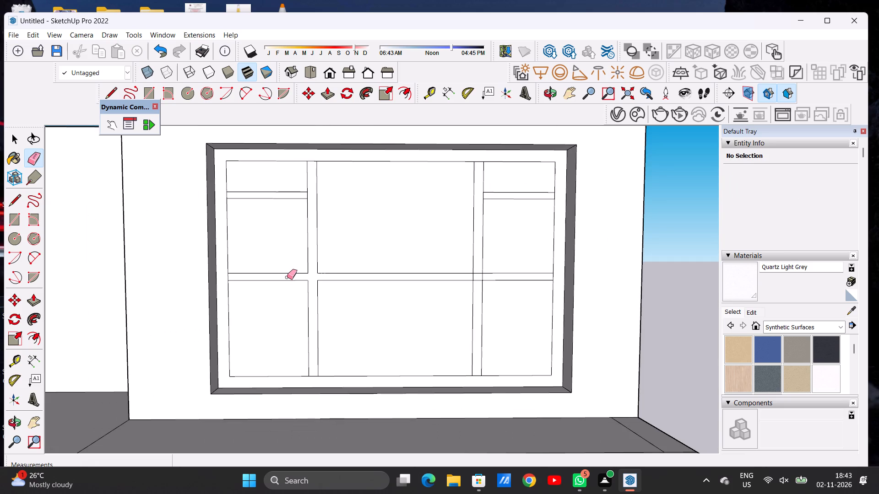
{"action": "scroll", "coordinate": [475, 284], "scroll_direction": "up", "scroll_amount": 3}
{"action": "scroll", "coordinate": [475, 284], "scroll_direction": "down", "scroll_amount": 1}
{"action": "scroll", "coordinate": [475, 284], "scroll_direction": "up", "scroll_amount": 19}
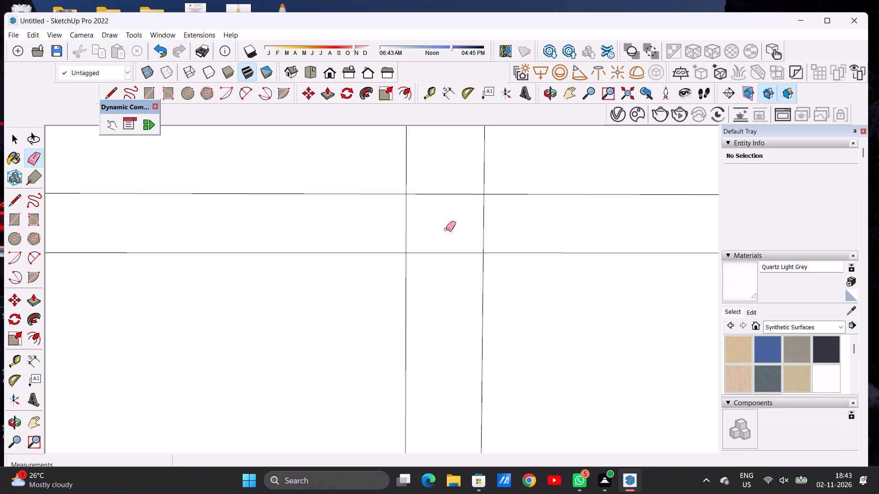
{"action": "left_click_drag", "start_coordinate": [455, 184], "coordinate": [454, 208]}
{"action": "left_click_drag", "start_coordinate": [446, 231], "coordinate": [443, 254]}
{"action": "left_click_drag", "start_coordinate": [426, 222], "coordinate": [386, 224]}
{"action": "left_click_drag", "start_coordinate": [386, 224], "coordinate": [382, 226]}
Erase the mullion edge segment where the upper transom bar meets the terrace-side mullion.
{"action": "scroll", "coordinate": [425, 261], "scroll_direction": "down", "scroll_amount": 10}
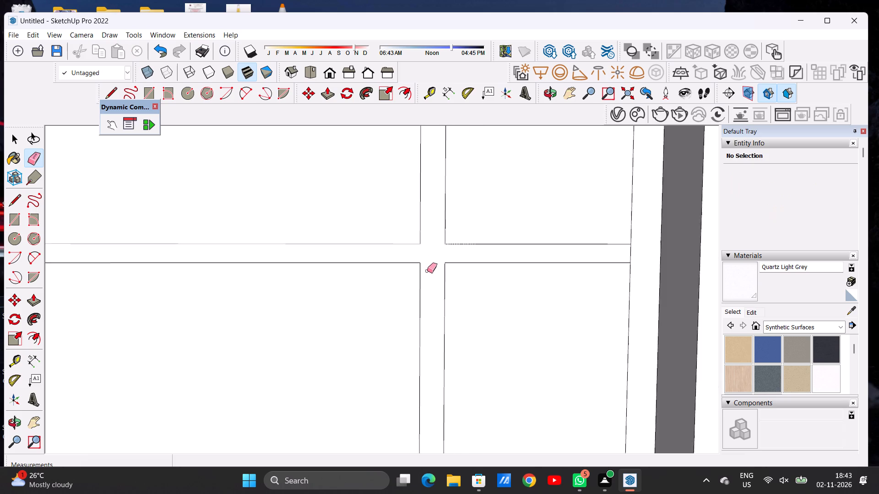
{"action": "scroll", "coordinate": [427, 271], "scroll_direction": "down", "scroll_amount": 20}
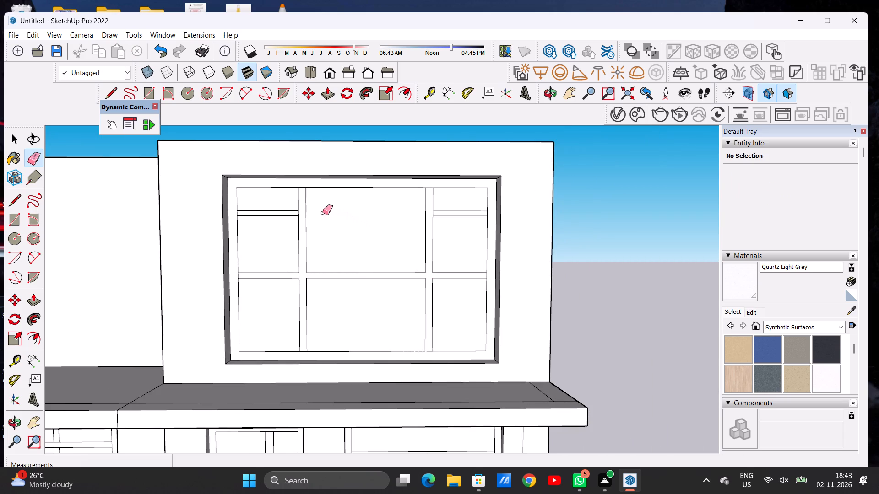
{"action": "scroll", "coordinate": [288, 211], "scroll_direction": "up", "scroll_amount": 7}
{"action": "scroll", "coordinate": [306, 212], "scroll_direction": "down", "scroll_amount": 1}
{"action": "scroll", "coordinate": [306, 212], "scroll_direction": "up", "scroll_amount": 4}
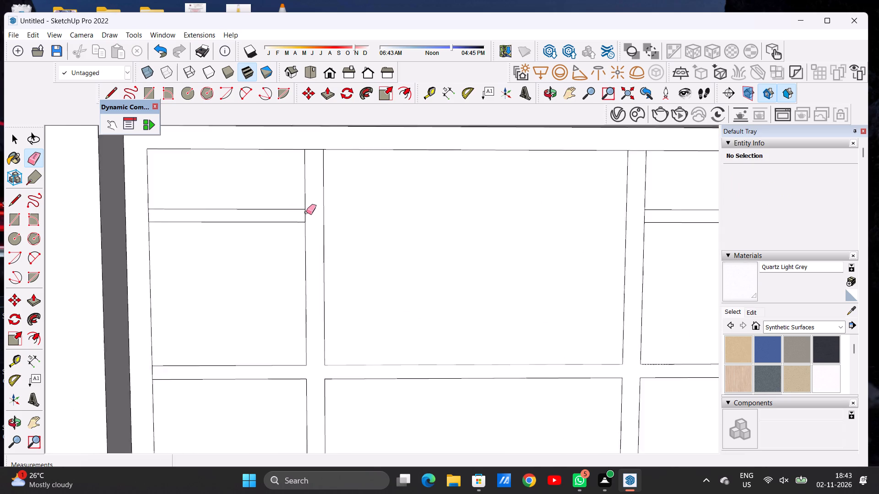
{"action": "scroll", "coordinate": [306, 212], "scroll_direction": "up", "scroll_amount": 10}
{"action": "left_click_drag", "start_coordinate": [296, 218], "coordinate": [305, 219]}
Erase the mullion edge segment where the upper transom bar meets the outer-side mullion.
{"action": "scroll", "coordinate": [301, 230], "scroll_direction": "down", "scroll_amount": 12}
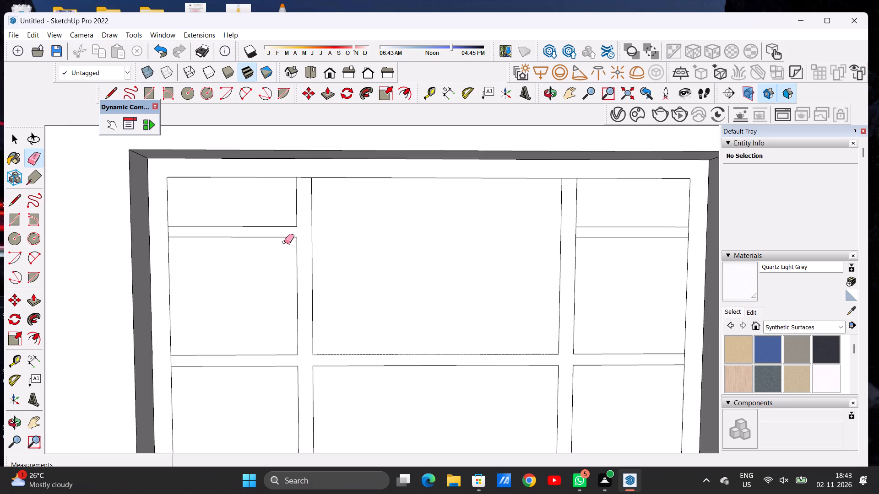
{"action": "scroll", "coordinate": [284, 242], "scroll_direction": "down", "scroll_amount": 7}
{"action": "scroll", "coordinate": [459, 242], "scroll_direction": "down", "scroll_amount": 1}
{"action": "scroll", "coordinate": [459, 242], "scroll_direction": "up", "scroll_amount": 4}
{"action": "scroll", "coordinate": [459, 242], "scroll_direction": "down", "scroll_amount": 1}
{"action": "scroll", "coordinate": [469, 232], "scroll_direction": "up", "scroll_amount": 18}
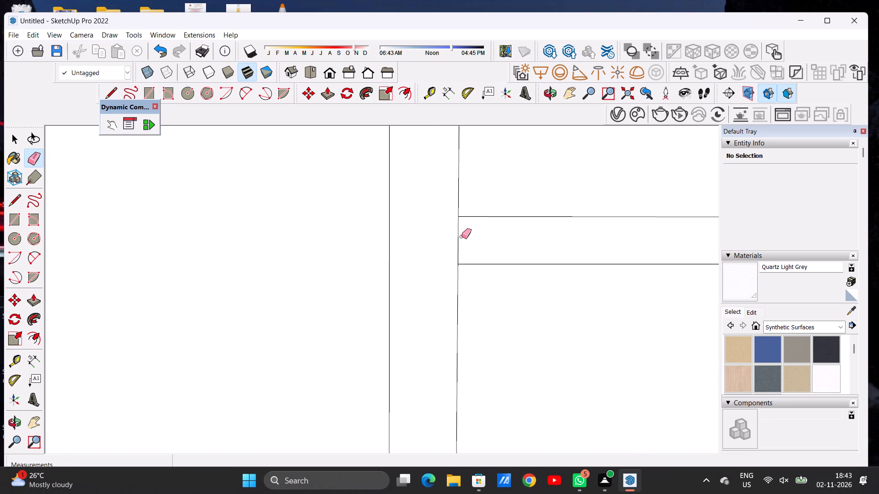
{"action": "left_click_drag", "start_coordinate": [461, 236], "coordinate": [454, 242]}
{"action": "scroll", "coordinate": [453, 256], "scroll_direction": "down", "scroll_amount": 20}
{"action": "scroll", "coordinate": [453, 256], "scroll_direction": "down", "scroll_amount": 8}
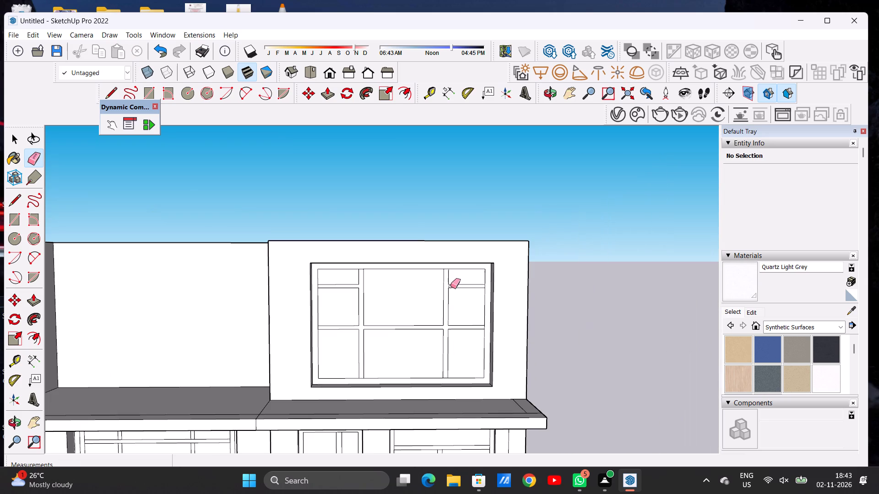
{"action": "key", "text": "space"}
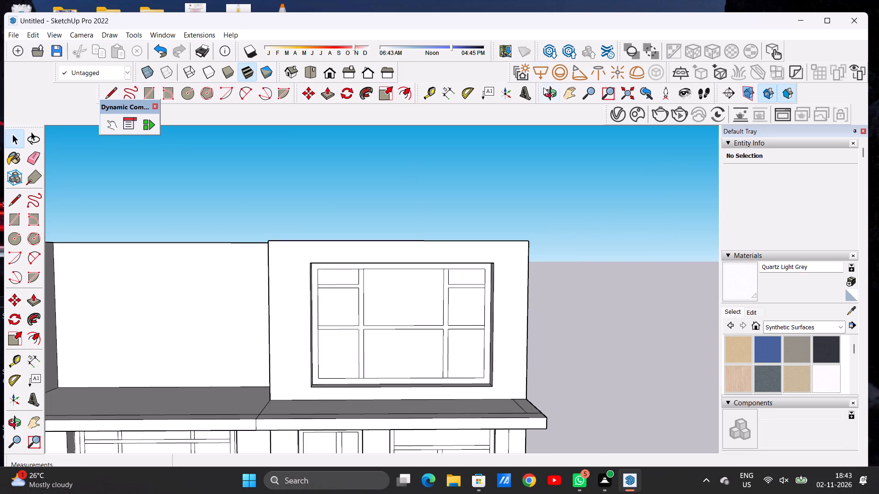
Examine the upper front window and the open terrace's back wall from several angles.
{"action": "left_click", "coordinate": [558, 89]}
{"action": "left_click_drag", "start_coordinate": [498, 202], "coordinate": [492, 253]}
{"action": "scroll", "coordinate": [512, 239], "scroll_direction": "down", "scroll_amount": 8}
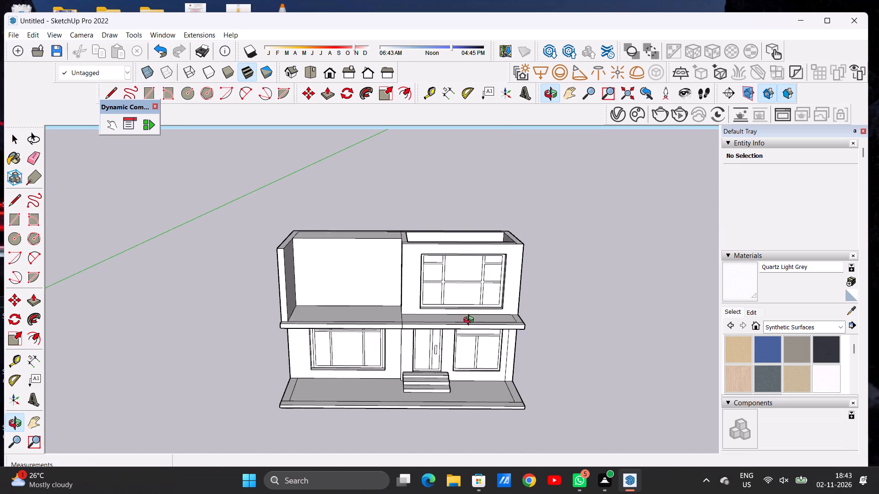
{"action": "left_click_drag", "start_coordinate": [471, 319], "coordinate": [472, 292]}
{"action": "scroll", "coordinate": [502, 293], "scroll_direction": "up", "scroll_amount": 9}
{"action": "left_click_drag", "start_coordinate": [498, 290], "coordinate": [461, 292]}
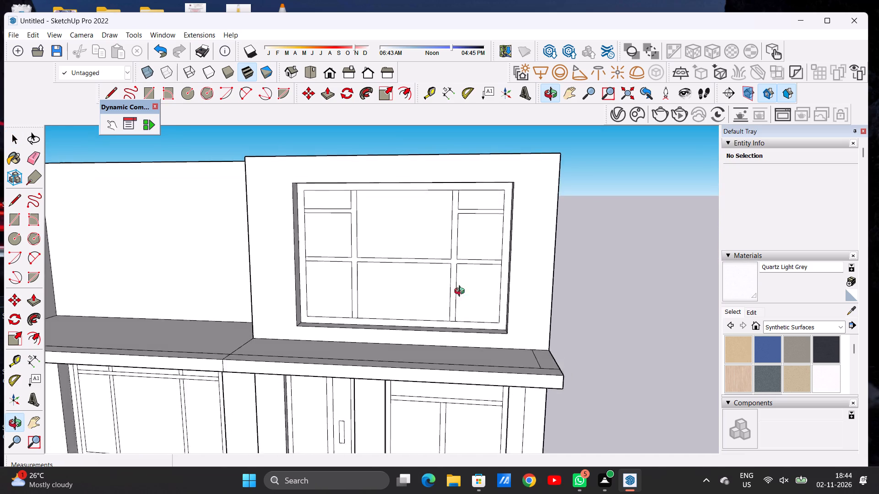
{"action": "left_click_drag", "start_coordinate": [461, 292], "coordinate": [472, 300]}
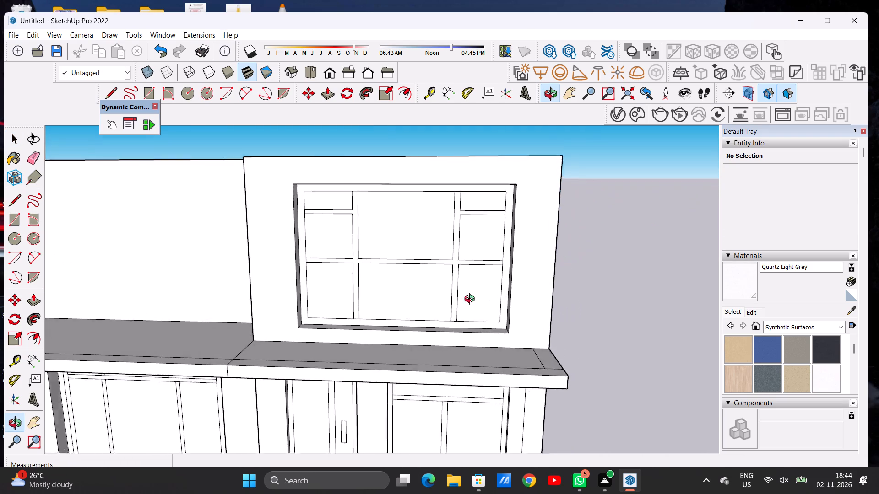
{"action": "left_click_drag", "start_coordinate": [472, 300], "coordinate": [505, 295]}
{"action": "scroll", "coordinate": [518, 285], "scroll_direction": "down", "scroll_amount": 14}
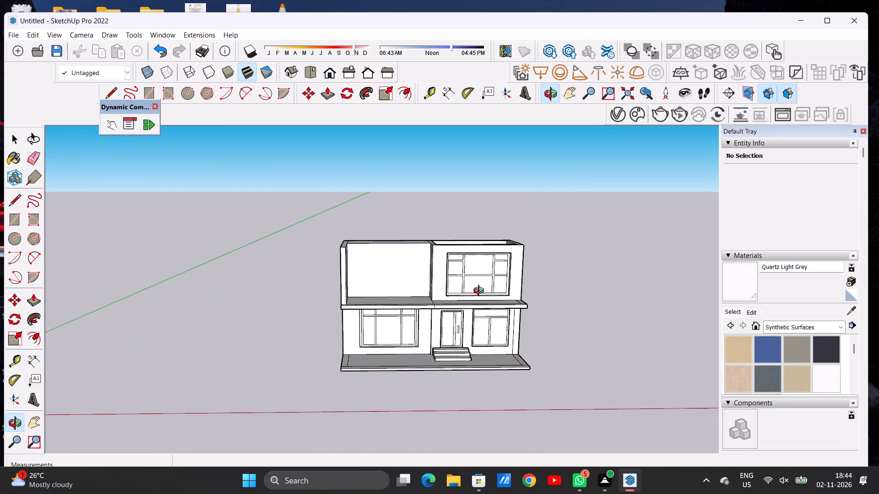
{"action": "left_click_drag", "start_coordinate": [478, 308], "coordinate": [473, 304]}
{"action": "scroll", "coordinate": [511, 275], "scroll_direction": "up", "scroll_amount": 4}
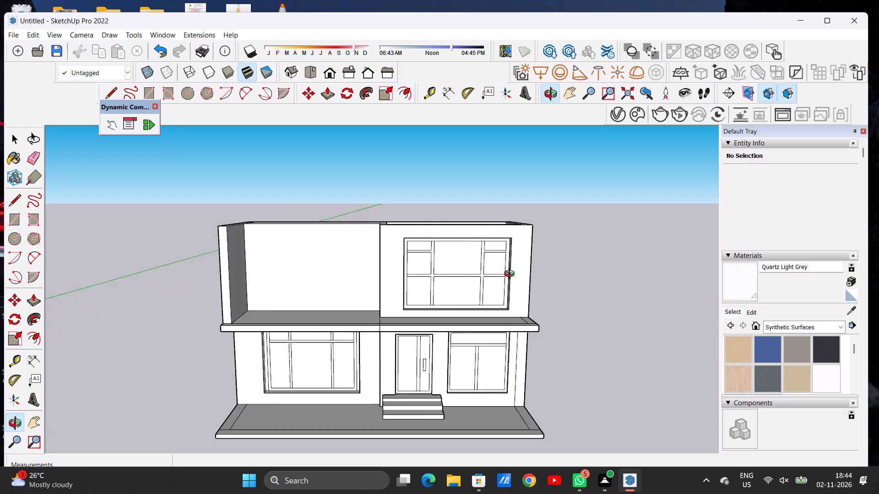
{"action": "scroll", "coordinate": [511, 275], "scroll_direction": "up", "scroll_amount": 2}
{"action": "left_click_drag", "start_coordinate": [518, 255], "coordinate": [408, 323]}
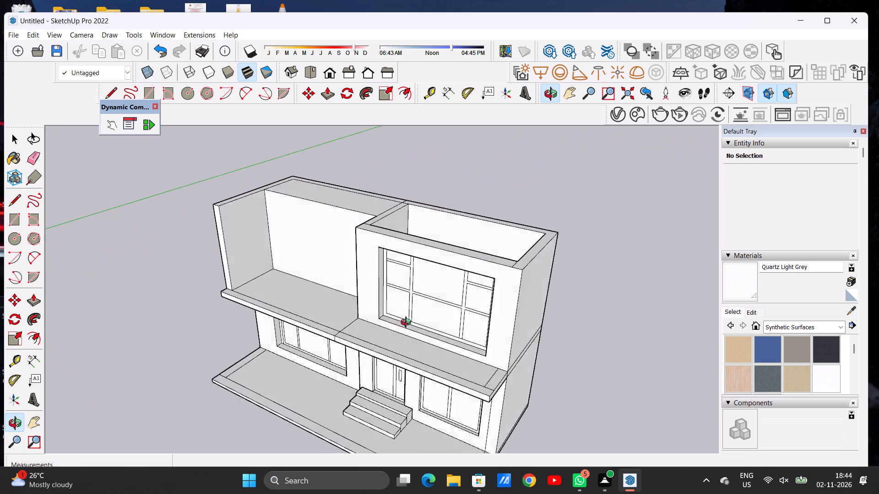
{"action": "left_click_drag", "start_coordinate": [408, 323], "coordinate": [498, 284]}
{"action": "scroll", "coordinate": [519, 275], "scroll_direction": "down", "scroll_amount": 5}
{"action": "left_click_drag", "start_coordinate": [359, 293], "coordinate": [386, 264]}
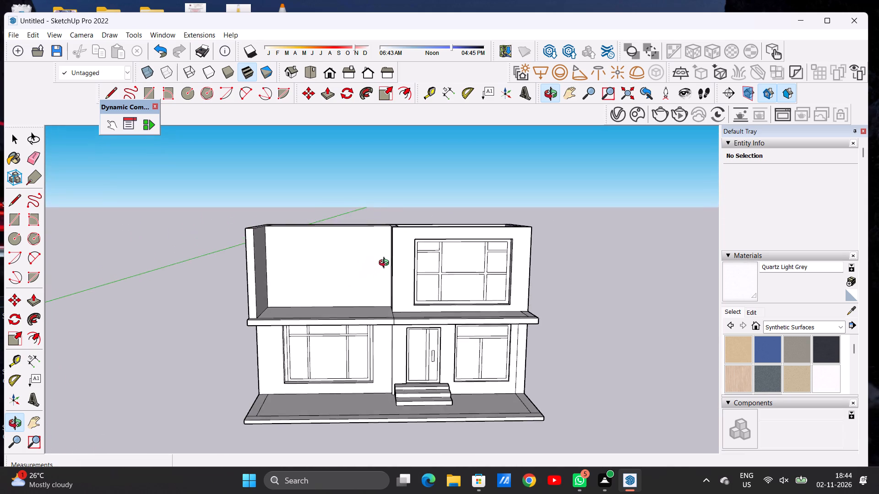
{"action": "left_click_drag", "start_coordinate": [386, 264], "coordinate": [385, 253]}
{"action": "scroll", "coordinate": [320, 239], "scroll_direction": "up", "scroll_amount": 6}
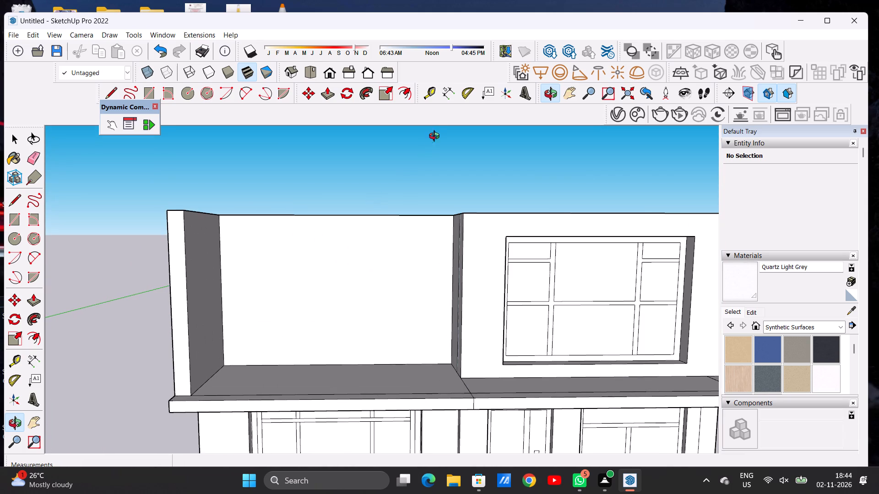
{"action": "scroll", "coordinate": [371, 266], "scroll_direction": "up", "scroll_amount": 3}
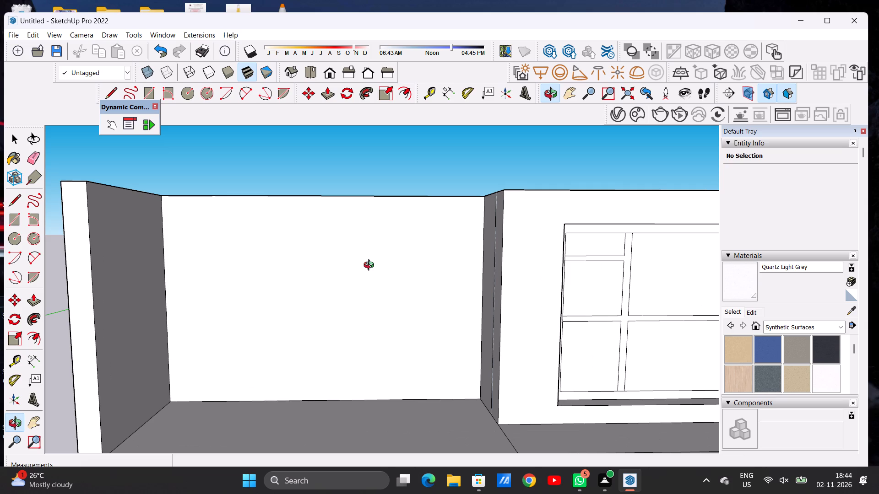
{"action": "key", "text": "r"}
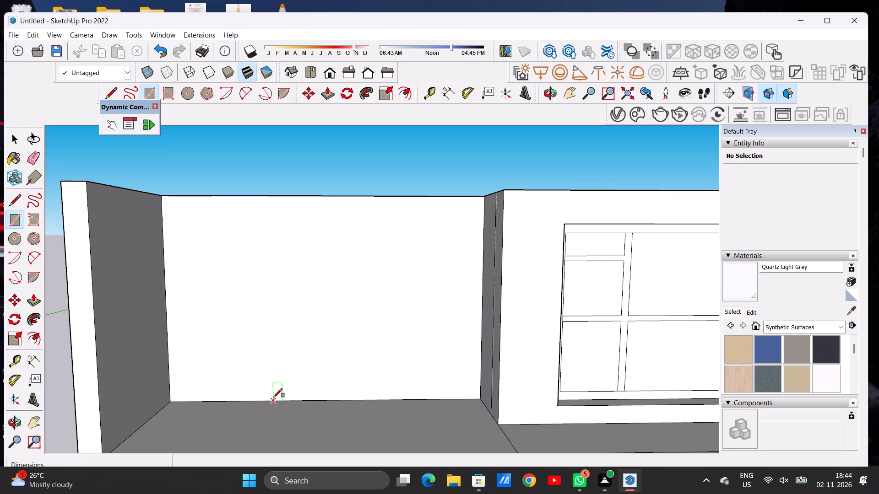
{"action": "key", "text": "space"}
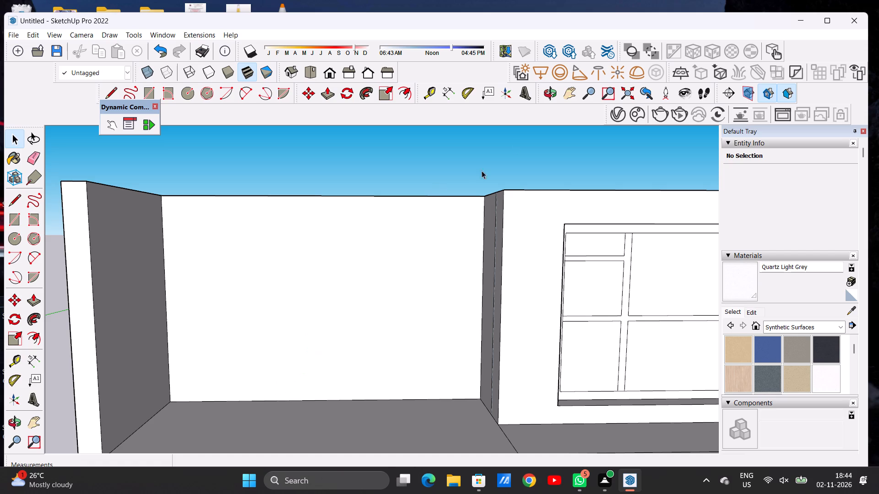
Erase the dividing line across the upper slab's floor between the open terrace and the area before the upper window.
{"action": "left_click", "coordinate": [550, 86]}
{"action": "left_click_drag", "start_coordinate": [430, 191], "coordinate": [413, 258]}
{"action": "scroll", "coordinate": [410, 234], "scroll_direction": "down", "scroll_amount": 10}
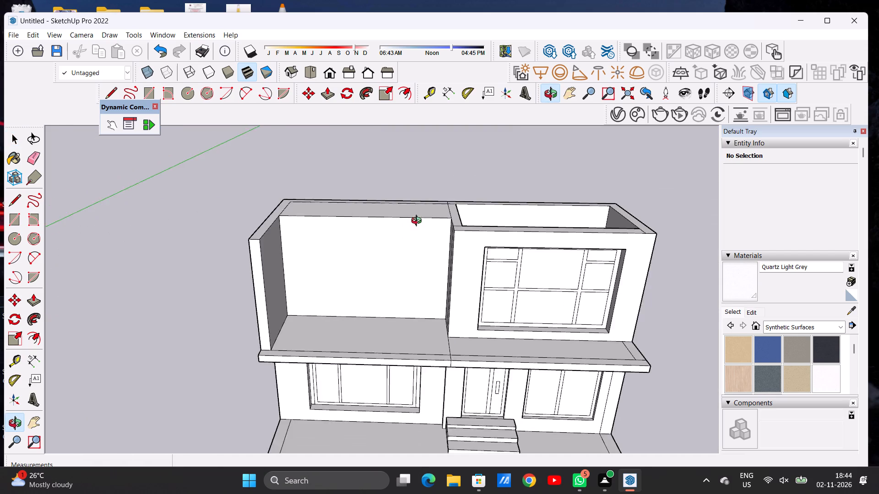
{"action": "scroll", "coordinate": [418, 222], "scroll_direction": "down", "scroll_amount": 4}
{"action": "left_click_drag", "start_coordinate": [414, 300], "coordinate": [426, 365]}
{"action": "scroll", "coordinate": [443, 301], "scroll_direction": "up", "scroll_amount": 2}
{"action": "scroll", "coordinate": [443, 301], "scroll_direction": "down", "scroll_amount": 1}
{"action": "scroll", "coordinate": [443, 301], "scroll_direction": "up", "scroll_amount": 11}
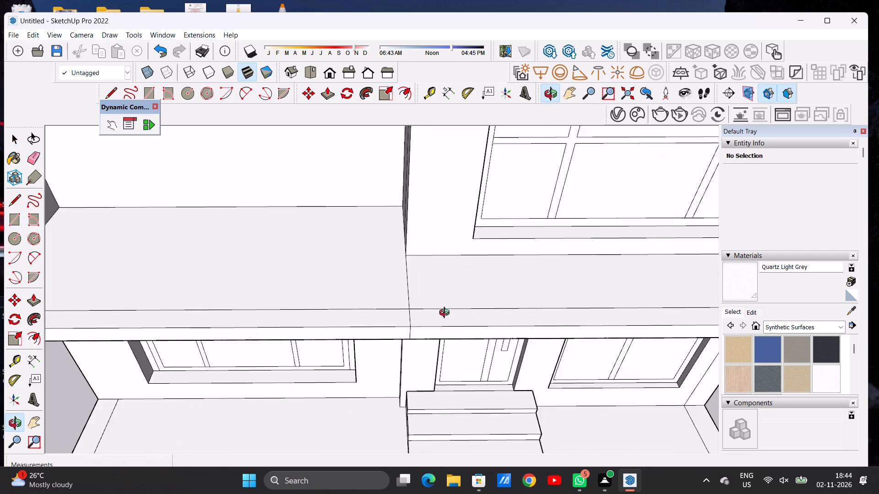
{"action": "scroll", "coordinate": [446, 314], "scroll_direction": "up", "scroll_amount": 6}
{"action": "key", "text": "e"}
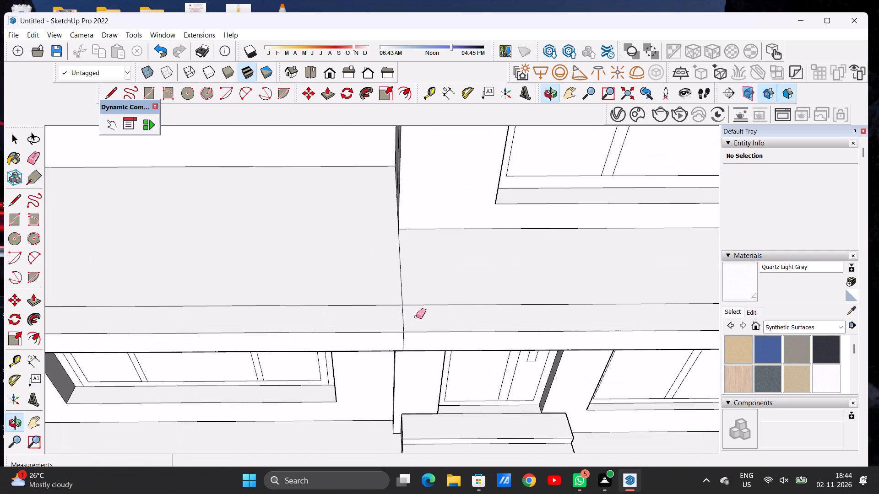
{"action": "left_click_drag", "start_coordinate": [403, 268], "coordinate": [382, 272]}
{"action": "key", "text": "space"}
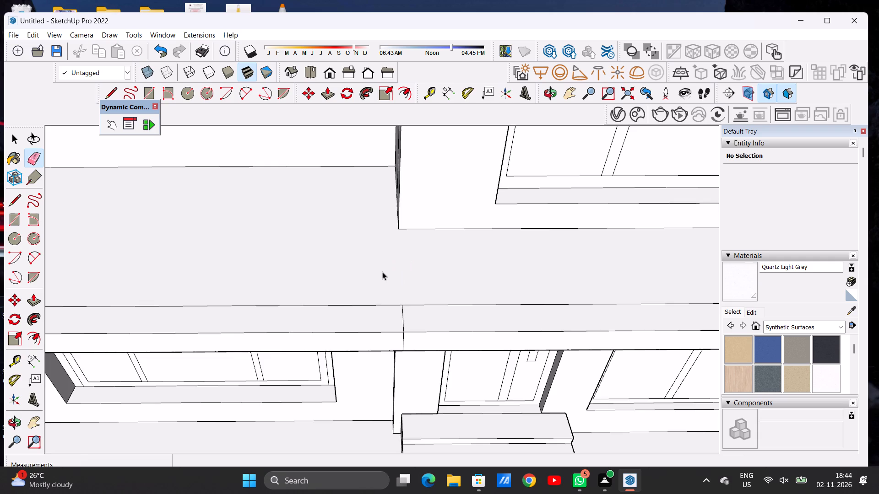
Push/Pull the front face of the terrace's outer side wall forward about 1' 7" to the slab's front edge.
{"action": "scroll", "coordinate": [320, 316], "scroll_direction": "down", "scroll_amount": 12}
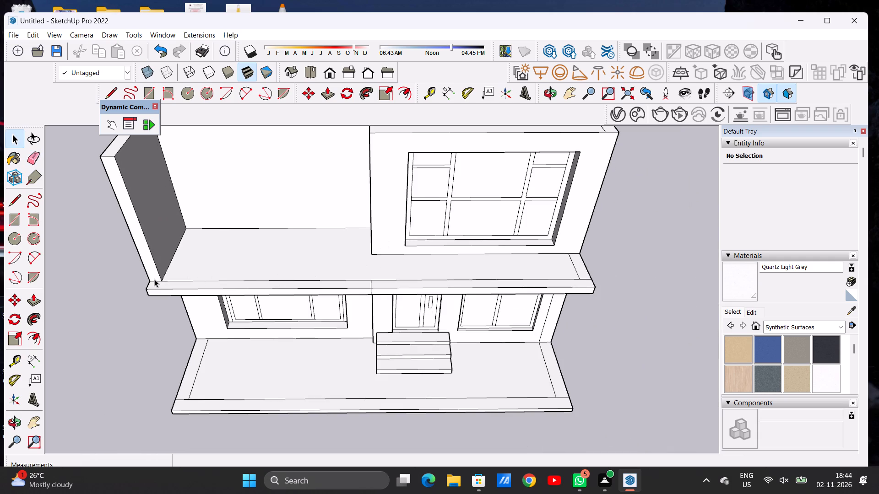
{"action": "scroll", "coordinate": [154, 279], "scroll_direction": "up", "scroll_amount": 5}
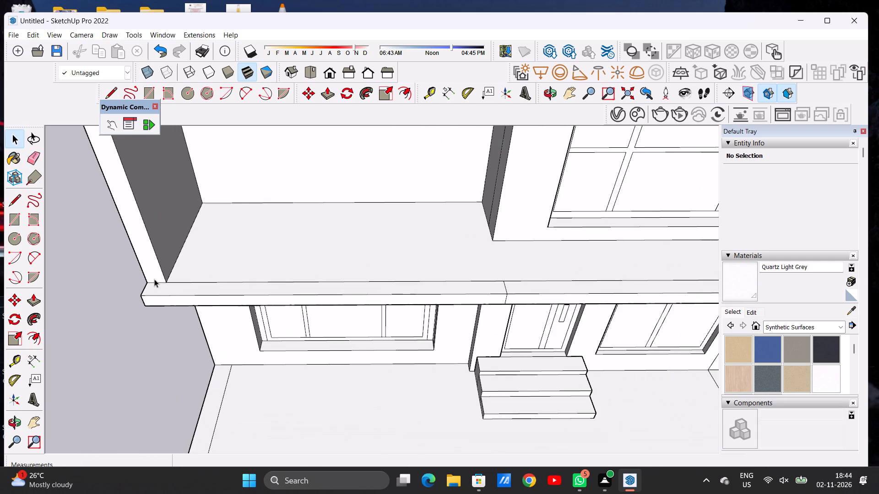
{"action": "key", "text": "p"}
{"action": "scroll", "coordinate": [148, 269], "scroll_direction": "up", "scroll_amount": 5}
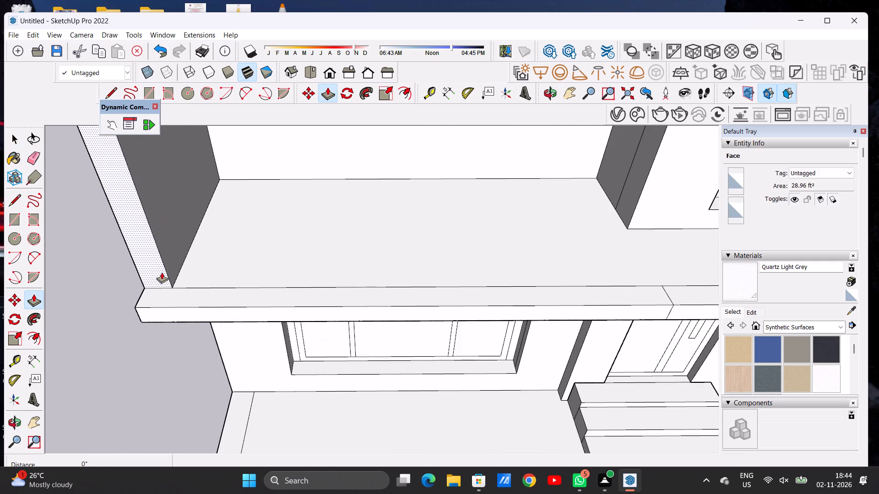
{"action": "left_click", "coordinate": [162, 274]}
{"action": "left_click", "coordinate": [168, 311]}
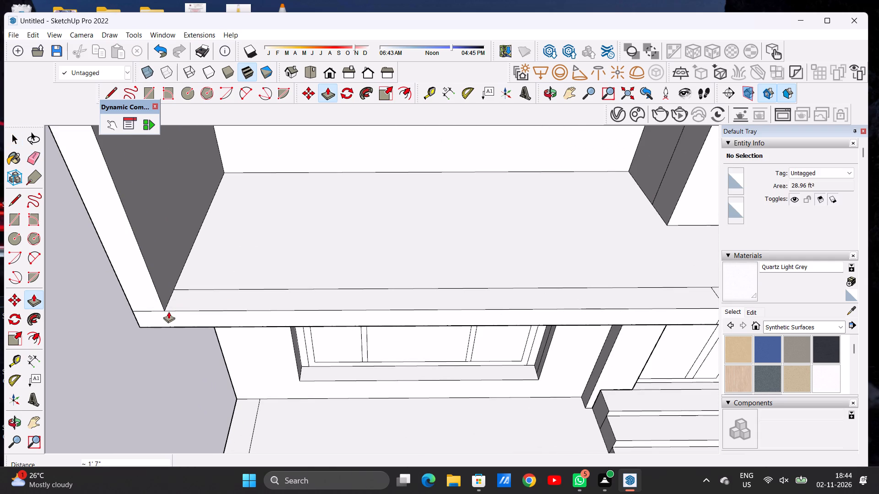
{"action": "key", "text": "space"}
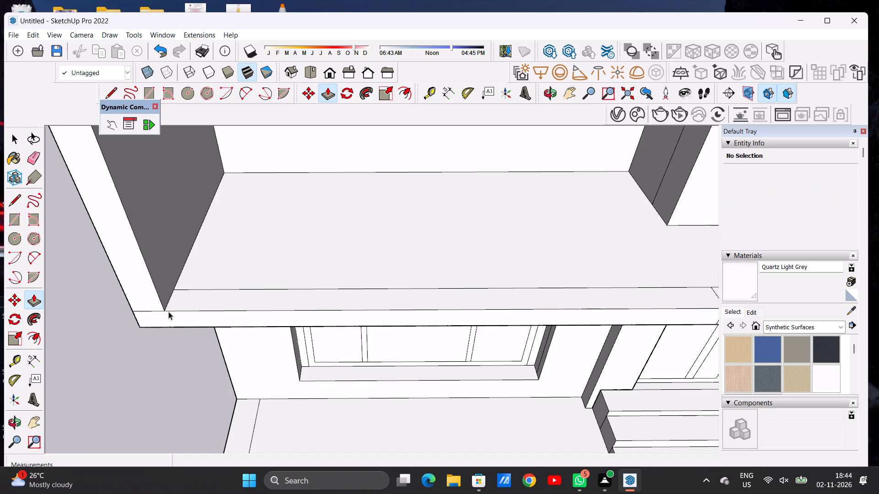
Draw a line across the end strip of the slab before the upper window, parallel to its inner line and nearer the outer edge.
{"action": "scroll", "coordinate": [141, 258], "scroll_direction": "down", "scroll_amount": 6}
{"action": "scroll", "coordinate": [258, 258], "scroll_direction": "down", "scroll_amount": 4}
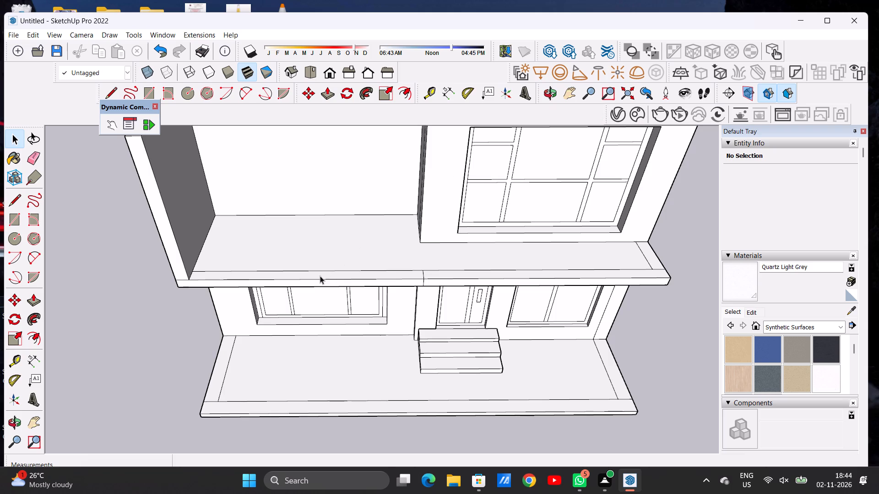
{"action": "scroll", "coordinate": [318, 277], "scroll_direction": "down", "scroll_amount": 4}
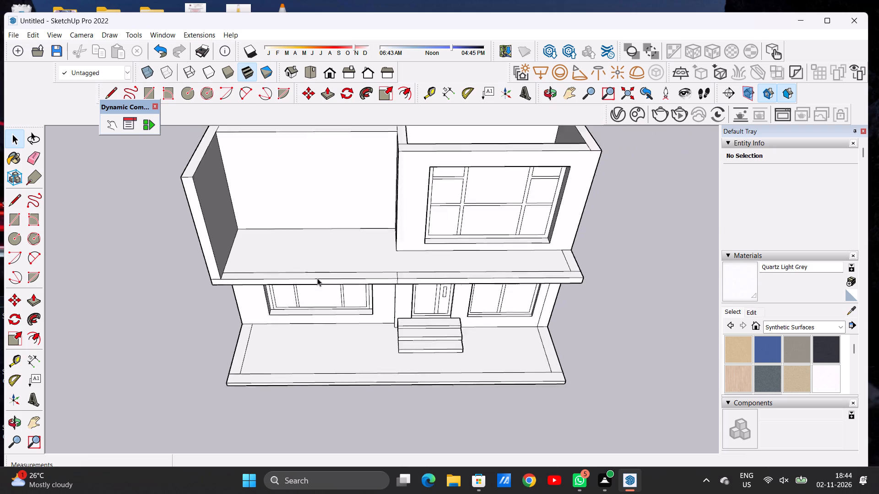
{"action": "scroll", "coordinate": [317, 278], "scroll_direction": "down", "scroll_amount": 2}
{"action": "scroll", "coordinate": [529, 234], "scroll_direction": "up", "scroll_amount": 6}
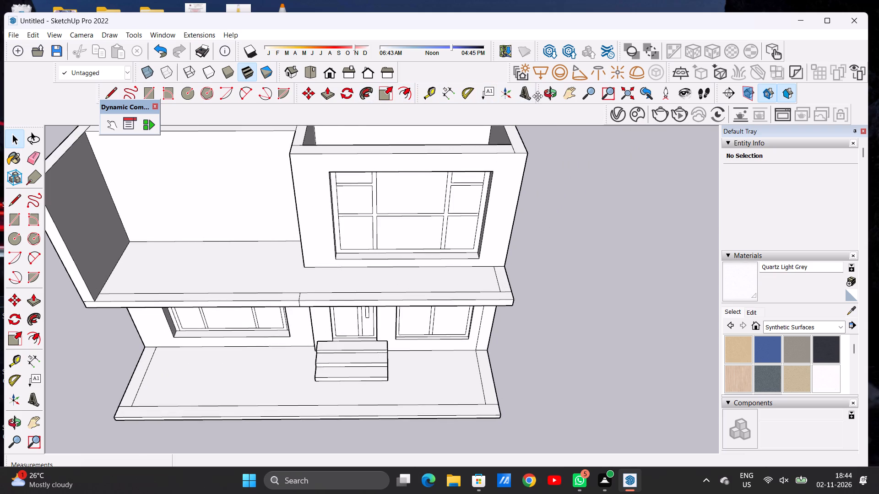
{"action": "left_click", "coordinate": [550, 97]}
{"action": "left_click_drag", "start_coordinate": [537, 229], "coordinate": [429, 246]}
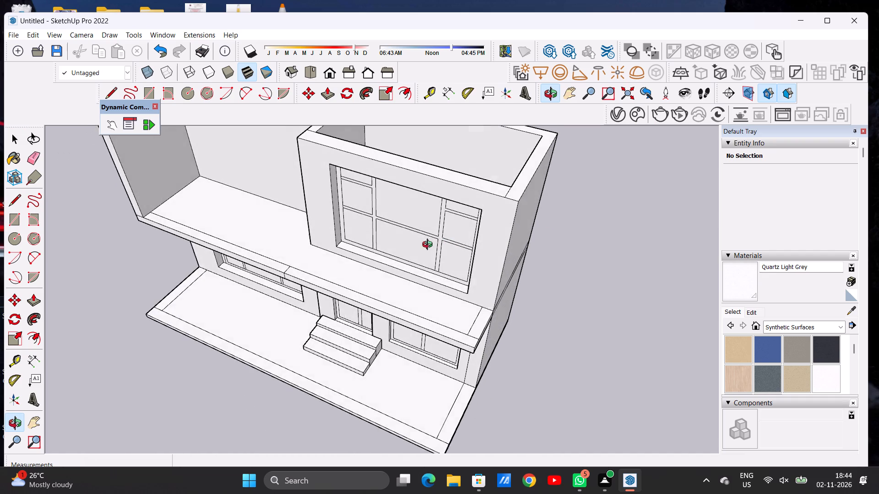
{"action": "left_click_drag", "start_coordinate": [429, 246], "coordinate": [421, 257]}
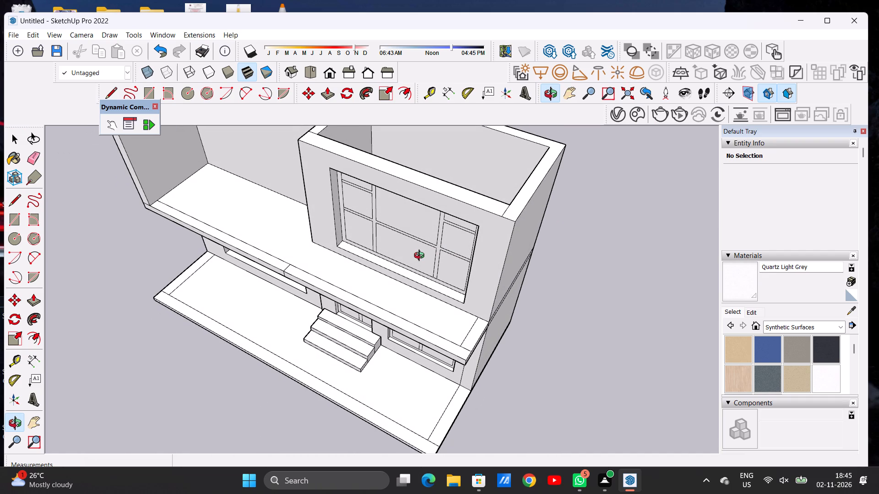
{"action": "scroll", "coordinate": [514, 240], "scroll_direction": "up", "scroll_amount": 3}
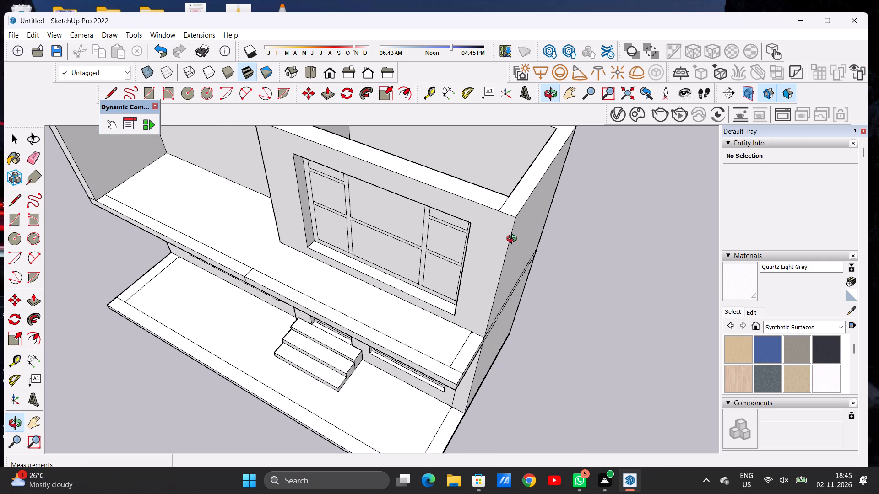
{"action": "scroll", "coordinate": [514, 240], "scroll_direction": "up", "scroll_amount": 2}
{"action": "key", "text": "space"}
{"action": "scroll", "coordinate": [445, 398], "scroll_direction": "up", "scroll_amount": 5}
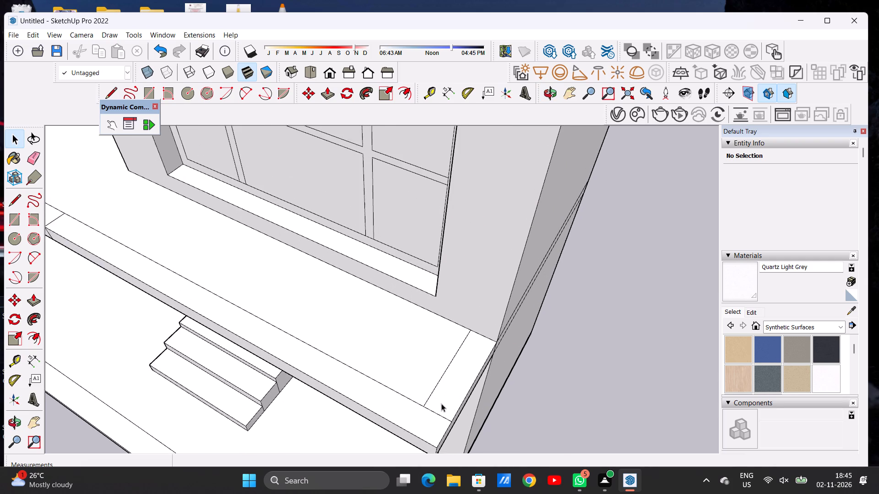
{"action": "scroll", "coordinate": [441, 403], "scroll_direction": "up", "scroll_amount": 1}
{"action": "key", "text": "p"}
{"action": "scroll", "coordinate": [429, 411], "scroll_direction": "up", "scroll_amount": 7}
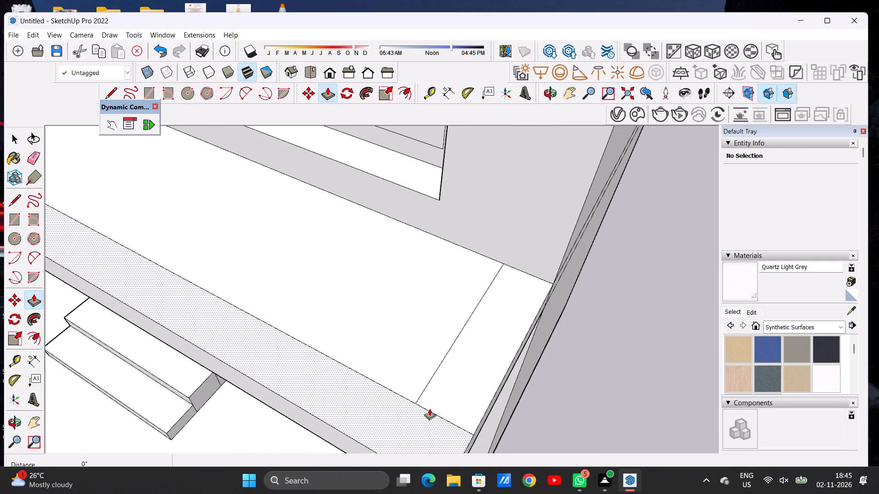
{"action": "key", "text": "space"}
{"action": "type", "text": "L"}
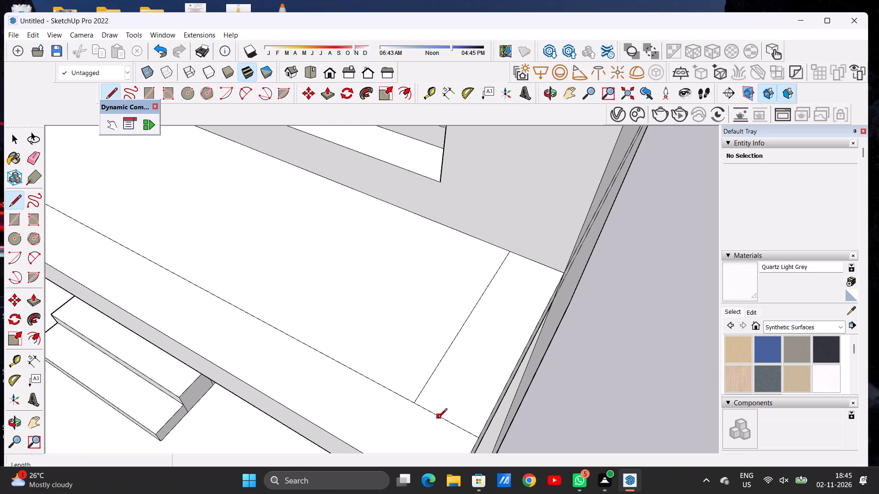
{"action": "left_click", "coordinate": [438, 419]}
{"action": "left_click", "coordinate": [530, 260]}
{"action": "key", "text": "space"}
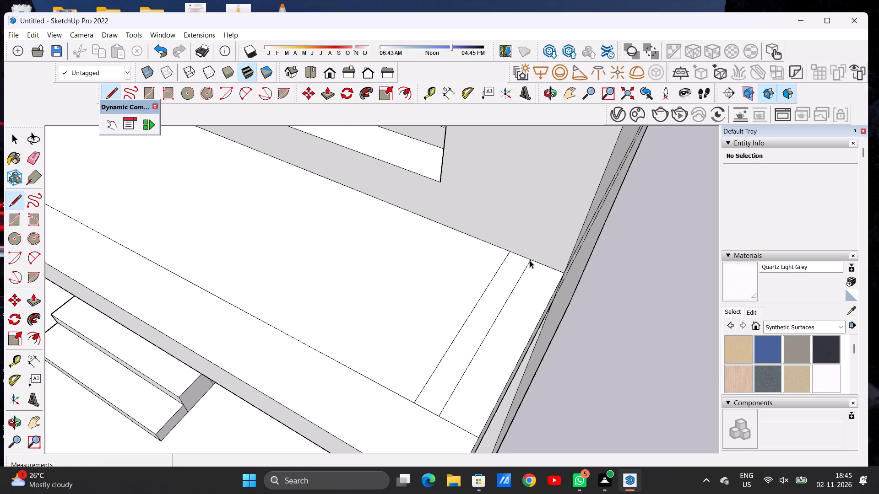
Erase the original inner line of the slab's end strip, keeping the new line closer to the outer edge.
{"action": "key", "text": "e"}
{"action": "left_click_drag", "start_coordinate": [482, 298], "coordinate": [483, 304]}
{"action": "key", "text": "space"}
{"action": "scroll", "coordinate": [494, 345], "scroll_direction": "down", "scroll_amount": 3}
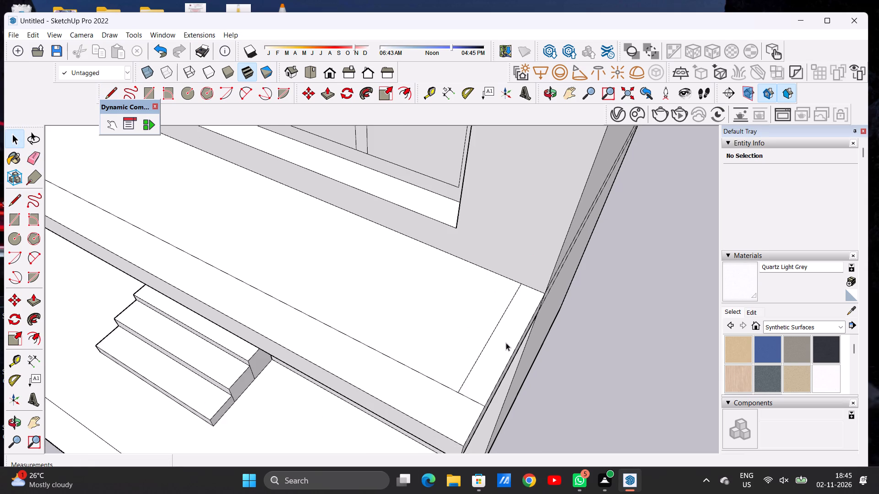
Push/Pull the slab's narrow end strip before the upper window up about 18' 4" to the top of the upper walls.
{"action": "scroll", "coordinate": [506, 343], "scroll_direction": "down", "scroll_amount": 2}
{"action": "left_click", "coordinate": [552, 90]}
{"action": "left_click_drag", "start_coordinate": [509, 299], "coordinate": [547, 165]}
{"action": "scroll", "coordinate": [531, 267], "scroll_direction": "down", "scroll_amount": 5}
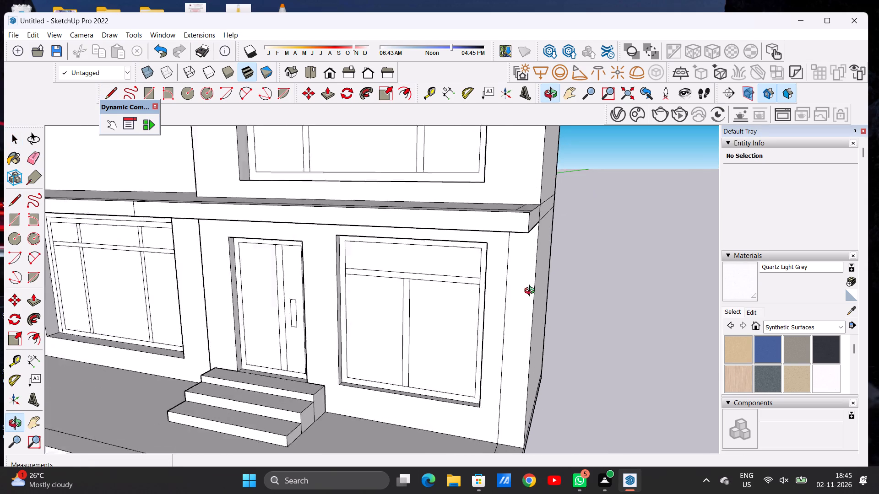
{"action": "scroll", "coordinate": [532, 292], "scroll_direction": "down", "scroll_amount": 4}
{"action": "left_click_drag", "start_coordinate": [525, 321], "coordinate": [536, 352]}
{"action": "left_click_drag", "start_coordinate": [512, 220], "coordinate": [412, 344]}
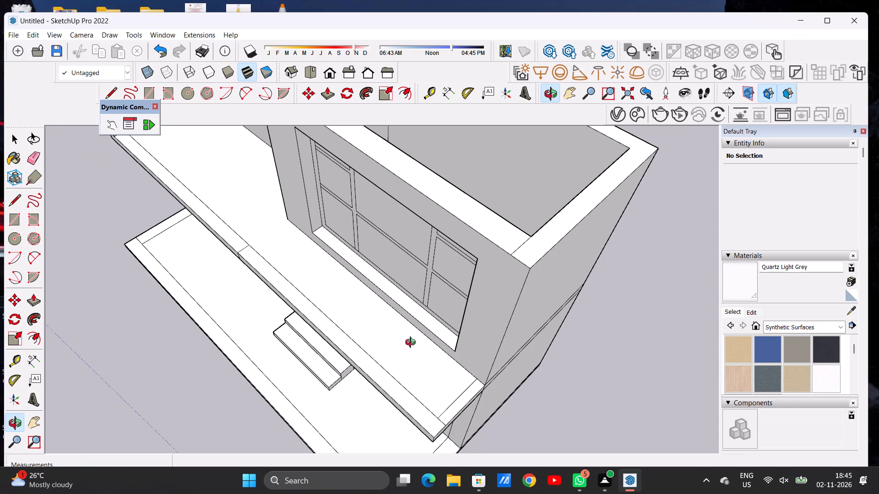
{"action": "scroll", "coordinate": [475, 385], "scroll_direction": "up", "scroll_amount": 3}
{"action": "scroll", "coordinate": [476, 387], "scroll_direction": "down", "scroll_amount": 1}
{"action": "scroll", "coordinate": [476, 387], "scroll_direction": "up", "scroll_amount": 1}
{"action": "key", "text": "p"}
{"action": "scroll", "coordinate": [479, 383], "scroll_direction": "up", "scroll_amount": 2}
{"action": "scroll", "coordinate": [479, 383], "scroll_direction": "down", "scroll_amount": 1}
{"action": "scroll", "coordinate": [479, 383], "scroll_direction": "up", "scroll_amount": 2}
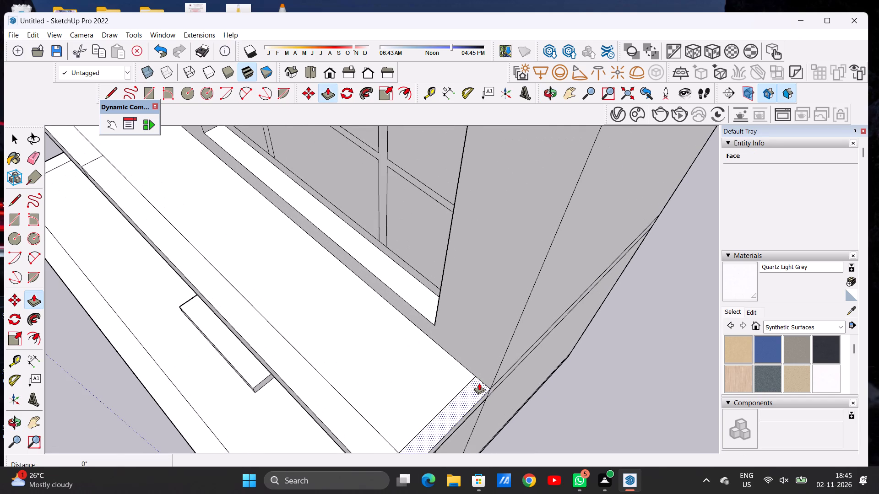
{"action": "left_click", "coordinate": [479, 383]}
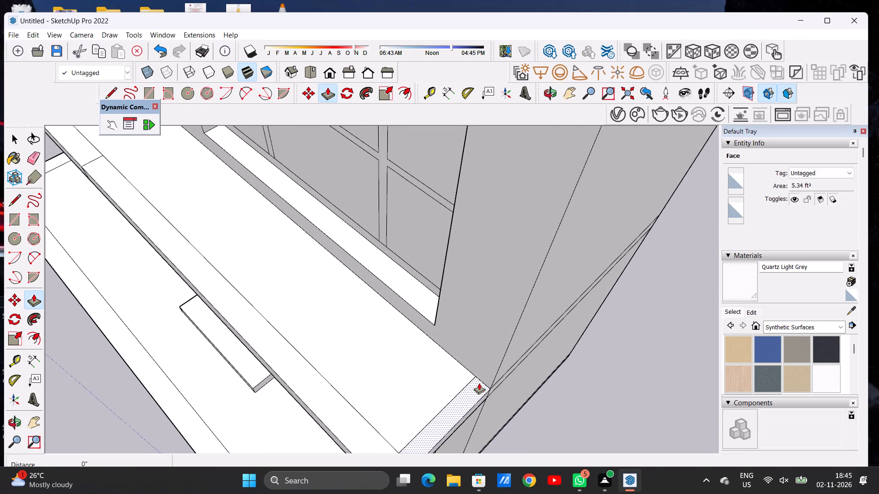
{"action": "scroll", "coordinate": [483, 355], "scroll_direction": "down", "scroll_amount": 15}
{"action": "scroll", "coordinate": [509, 289], "scroll_direction": "up", "scroll_amount": 2}
{"action": "scroll", "coordinate": [509, 289], "scroll_direction": "down", "scroll_amount": 1}
{"action": "scroll", "coordinate": [509, 289], "scroll_direction": "up", "scroll_amount": 10}
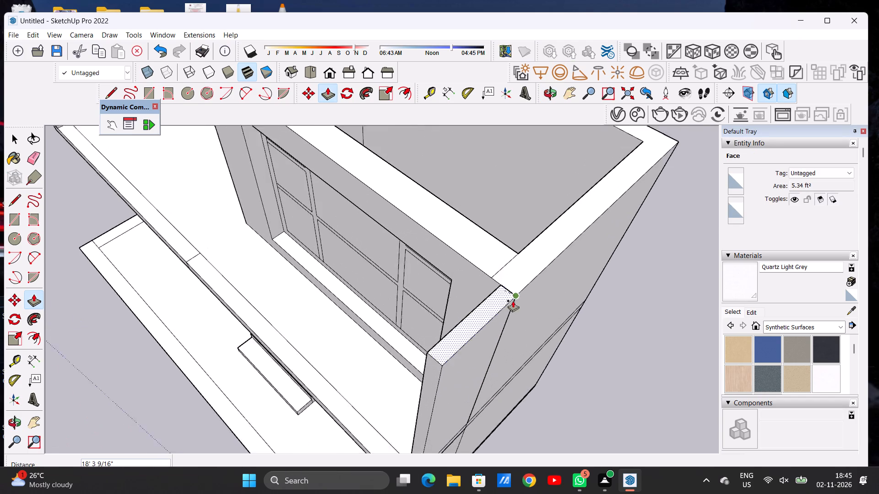
{"action": "scroll", "coordinate": [513, 301], "scroll_direction": "up", "scroll_amount": 6}
{"action": "left_click", "coordinate": [517, 292]}
{"action": "key", "text": "space"}
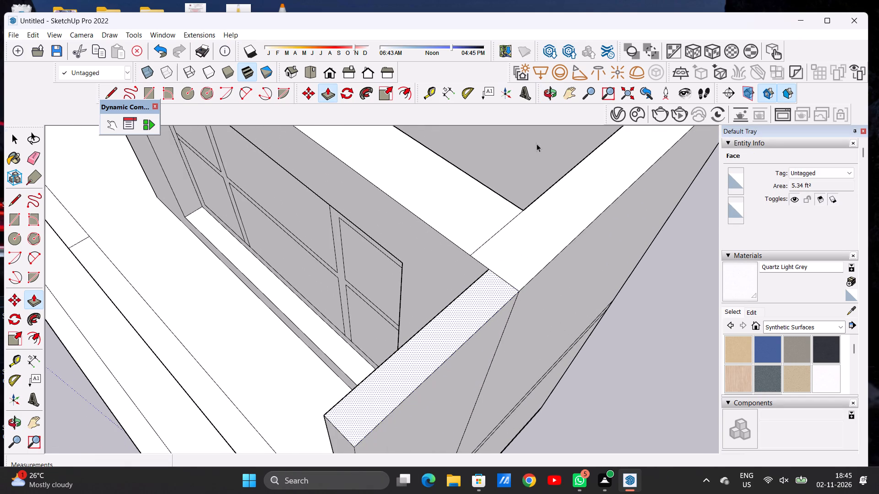
Examine the raised side wall beside the upper window from the front and from above.
{"action": "left_click", "coordinate": [546, 97]}
{"action": "left_click_drag", "start_coordinate": [347, 279], "coordinate": [519, 195]}
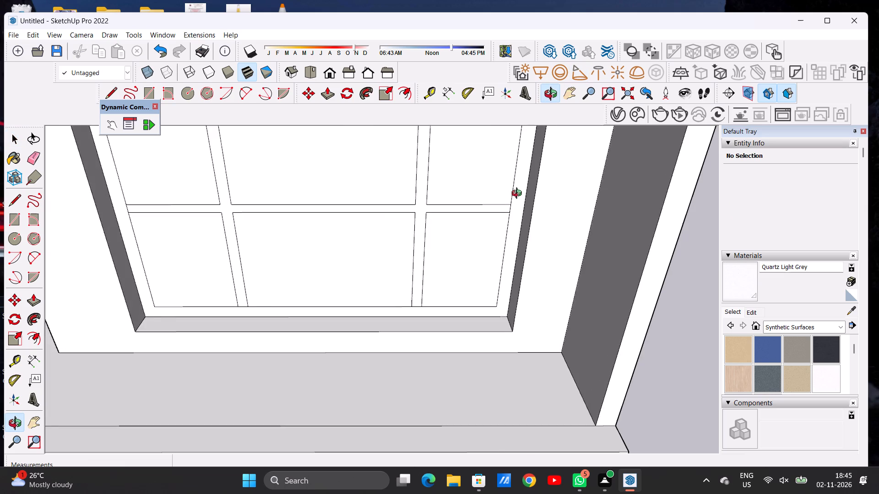
{"action": "scroll", "coordinate": [509, 242], "scroll_direction": "down", "scroll_amount": 9}
{"action": "scroll", "coordinate": [499, 280], "scroll_direction": "up", "scroll_amount": 1}
{"action": "scroll", "coordinate": [500, 281], "scroll_direction": "down", "scroll_amount": 4}
{"action": "left_click_drag", "start_coordinate": [504, 302], "coordinate": [499, 234]}
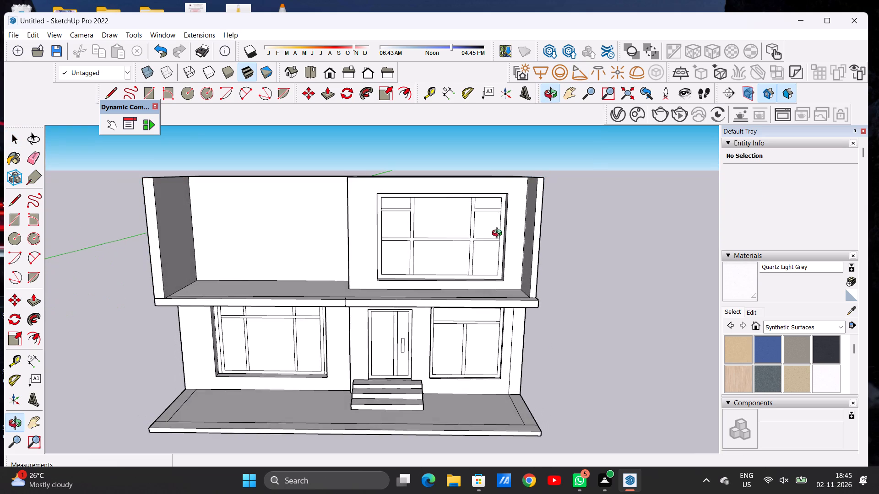
{"action": "left_click_drag", "start_coordinate": [499, 234], "coordinate": [506, 229]}
{"action": "scroll", "coordinate": [496, 191], "scroll_direction": "up", "scroll_amount": 1}
{"action": "scroll", "coordinate": [496, 187], "scroll_direction": "down", "scroll_amount": 1}
{"action": "scroll", "coordinate": [496, 187], "scroll_direction": "up", "scroll_amount": 2}
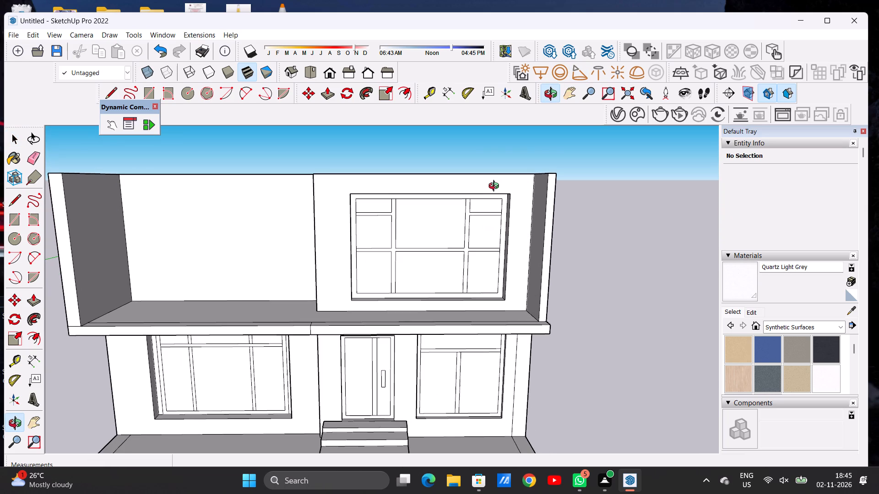
{"action": "scroll", "coordinate": [517, 208], "scroll_direction": "down", "scroll_amount": 4}
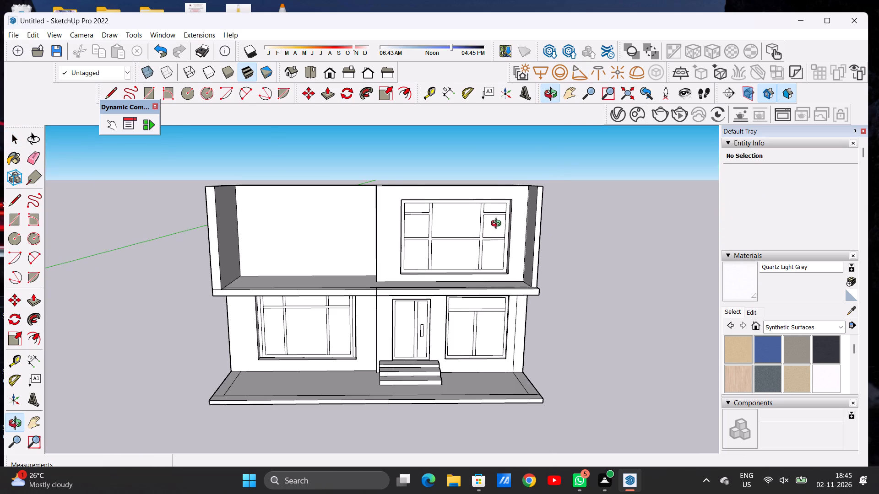
{"action": "scroll", "coordinate": [505, 222], "scroll_direction": "down", "scroll_amount": 2}
{"action": "scroll", "coordinate": [489, 230], "scroll_direction": "up", "scroll_amount": 1}
{"action": "left_click_drag", "start_coordinate": [501, 230], "coordinate": [372, 308]}
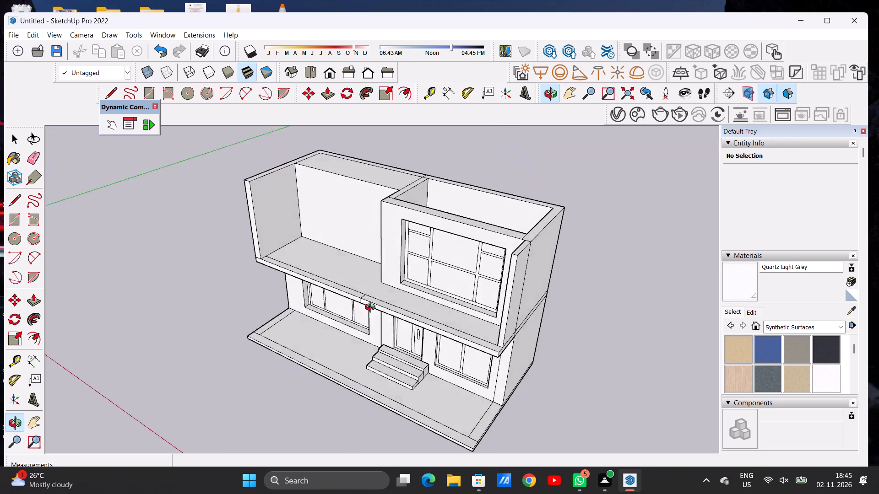
{"action": "left_click_drag", "start_coordinate": [372, 308], "coordinate": [418, 315]}
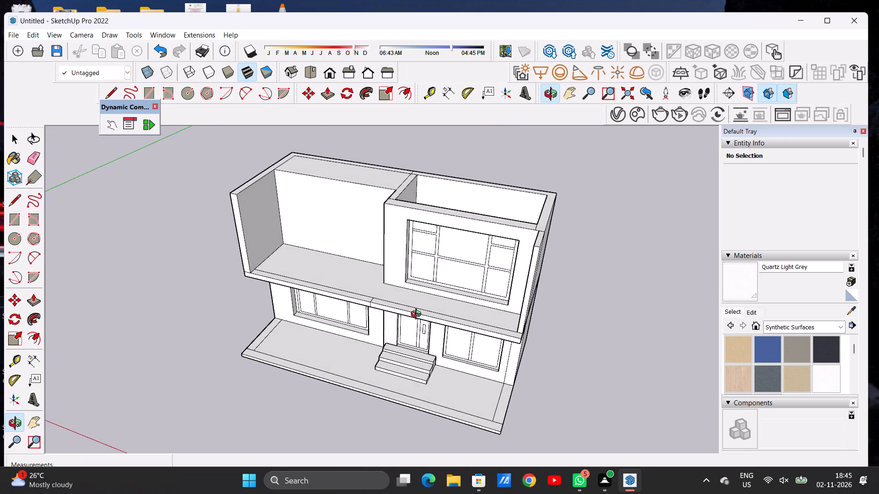
{"action": "left_click_drag", "start_coordinate": [418, 315], "coordinate": [406, 319]}
Push/Pull the front face of the side wall beside the upper window forward to the slab's front edge.
{"action": "scroll", "coordinate": [510, 327], "scroll_direction": "up", "scroll_amount": 6}
{"action": "scroll", "coordinate": [534, 345], "scroll_direction": "down", "scroll_amount": 1}
{"action": "scroll", "coordinate": [512, 351], "scroll_direction": "up", "scroll_amount": 7}
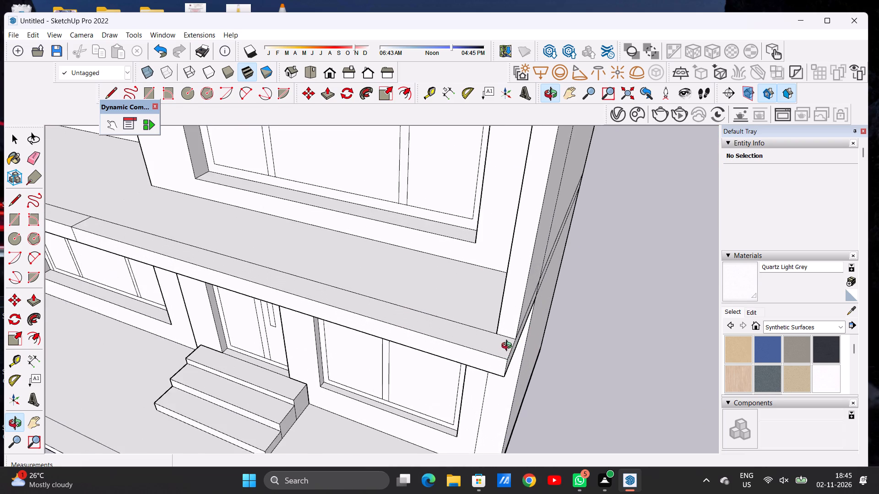
{"action": "scroll", "coordinate": [509, 347], "scroll_direction": "up", "scroll_amount": 9}
{"action": "key", "text": "p"}
{"action": "scroll", "coordinate": [511, 321], "scroll_direction": "up", "scroll_amount": 2}
{"action": "left_click", "coordinate": [513, 315]}
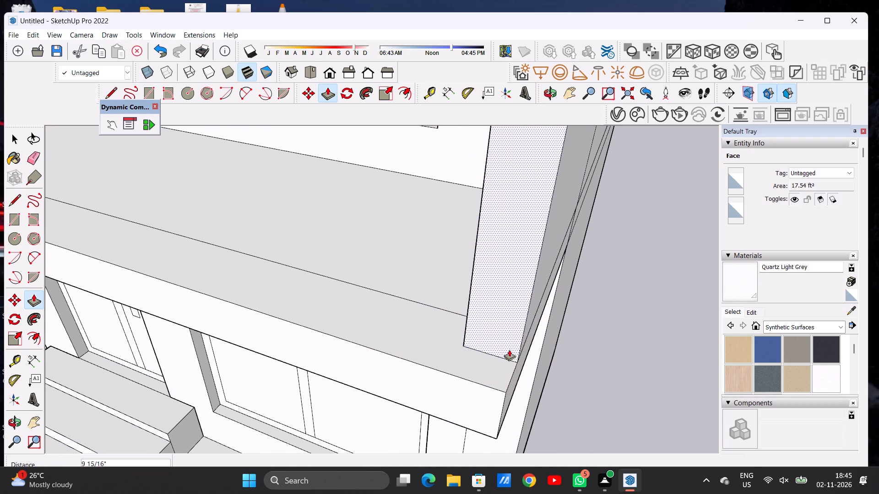
{"action": "left_click", "coordinate": [507, 394]}
{"action": "key", "text": "space"}
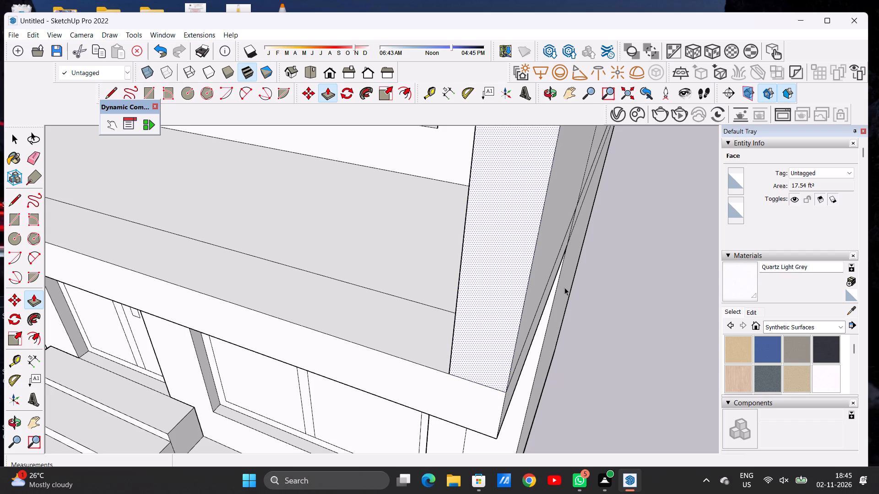
Examine how the extended side wall meets the slab's front corner and the upper window wall.
{"action": "left_click", "coordinate": [544, 90]}
{"action": "left_click_drag", "start_coordinate": [456, 309], "coordinate": [510, 277]}
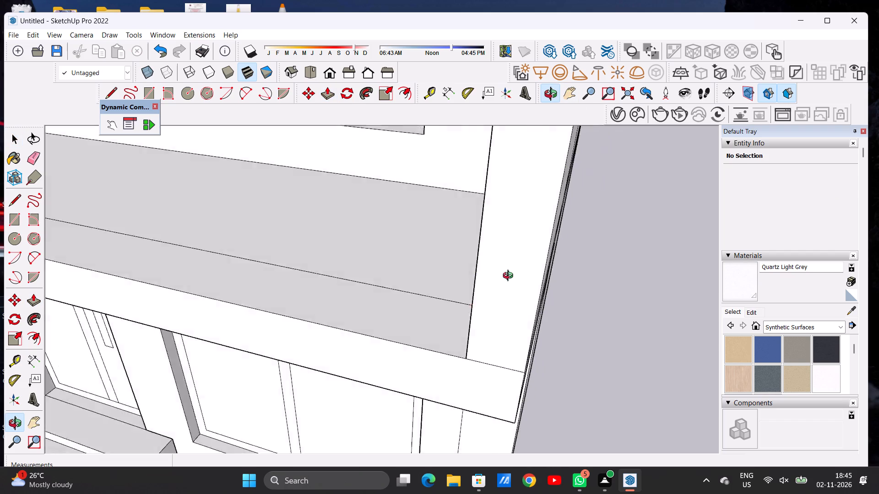
{"action": "left_click_drag", "start_coordinate": [510, 277], "coordinate": [544, 257]}
{"action": "scroll", "coordinate": [513, 307], "scroll_direction": "down", "scroll_amount": 1}
{"action": "scroll", "coordinate": [511, 315], "scroll_direction": "up", "scroll_amount": 1}
{"action": "scroll", "coordinate": [511, 316], "scroll_direction": "down", "scroll_amount": 14}
{"action": "scroll", "coordinate": [514, 296], "scroll_direction": "up", "scroll_amount": 1}
{"action": "scroll", "coordinate": [514, 296], "scroll_direction": "down", "scroll_amount": 1}
{"action": "scroll", "coordinate": [515, 296], "scroll_direction": "up", "scroll_amount": 1}
{"action": "scroll", "coordinate": [518, 295], "scroll_direction": "down", "scroll_amount": 1}
{"action": "scroll", "coordinate": [519, 295], "scroll_direction": "up", "scroll_amount": 1}
{"action": "scroll", "coordinate": [521, 294], "scroll_direction": "down", "scroll_amount": 2}
{"action": "left_click_drag", "start_coordinate": [500, 278], "coordinate": [513, 347]}
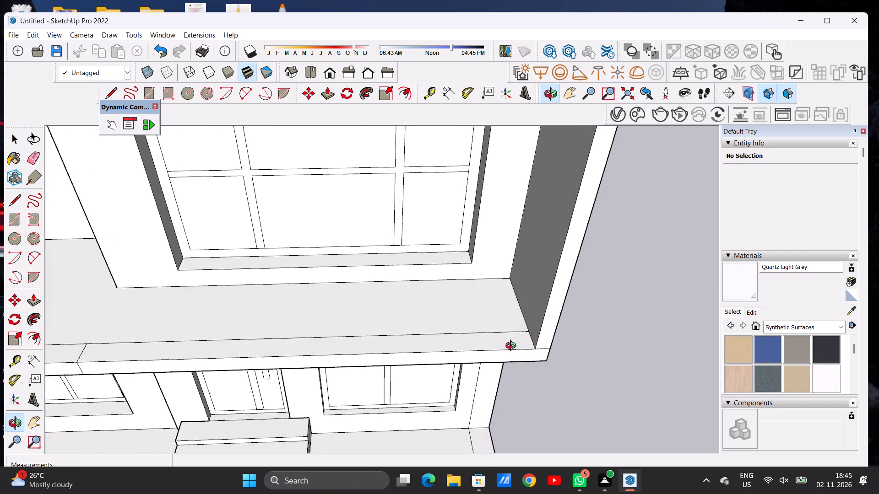
{"action": "left_click_drag", "start_coordinate": [513, 347], "coordinate": [513, 348]}
{"action": "scroll", "coordinate": [532, 296], "scroll_direction": "down", "scroll_amount": 15}
Erase the short line crossing the upper slab's front edge strip above the entrance steps.
{"action": "left_click_drag", "start_coordinate": [415, 301], "coordinate": [412, 347]}
{"action": "scroll", "coordinate": [393, 332], "scroll_direction": "up", "scroll_amount": 9}
{"action": "scroll", "coordinate": [398, 323], "scroll_direction": "down", "scroll_amount": 2}
{"action": "scroll", "coordinate": [398, 323], "scroll_direction": "up", "scroll_amount": 2}
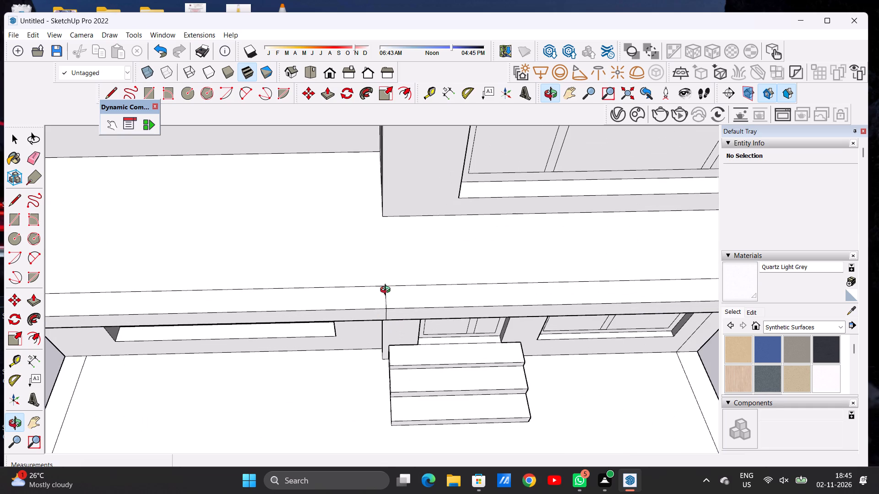
{"action": "scroll", "coordinate": [387, 291], "scroll_direction": "down", "scroll_amount": 8}
{"action": "left_click_drag", "start_coordinate": [387, 281], "coordinate": [389, 339]}
{"action": "scroll", "coordinate": [336, 311], "scroll_direction": "down", "scroll_amount": 2}
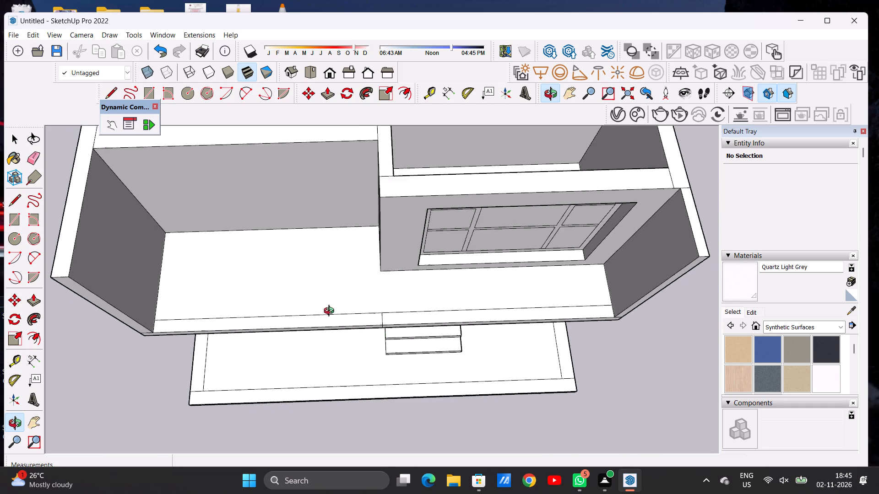
{"action": "scroll", "coordinate": [331, 312], "scroll_direction": "down", "scroll_amount": 3}
{"action": "scroll", "coordinate": [367, 320], "scroll_direction": "up", "scroll_amount": 6}
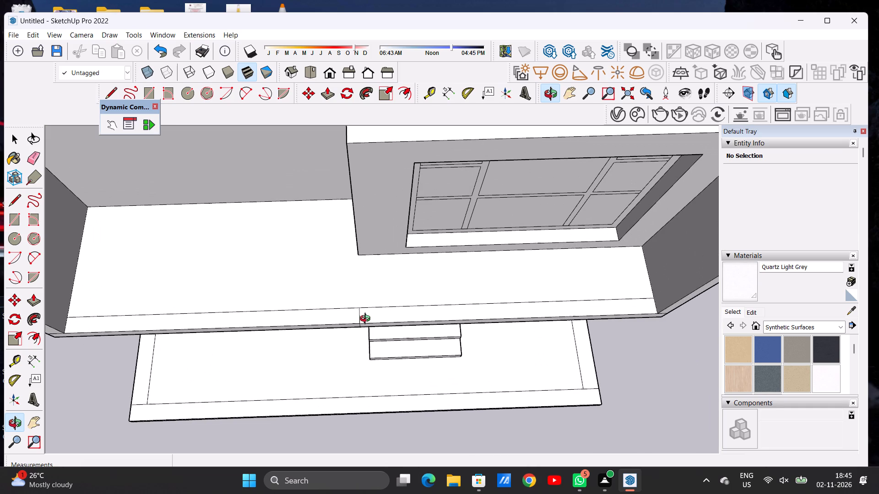
{"action": "key", "text": "space"}
{"action": "type", "text": "E"}
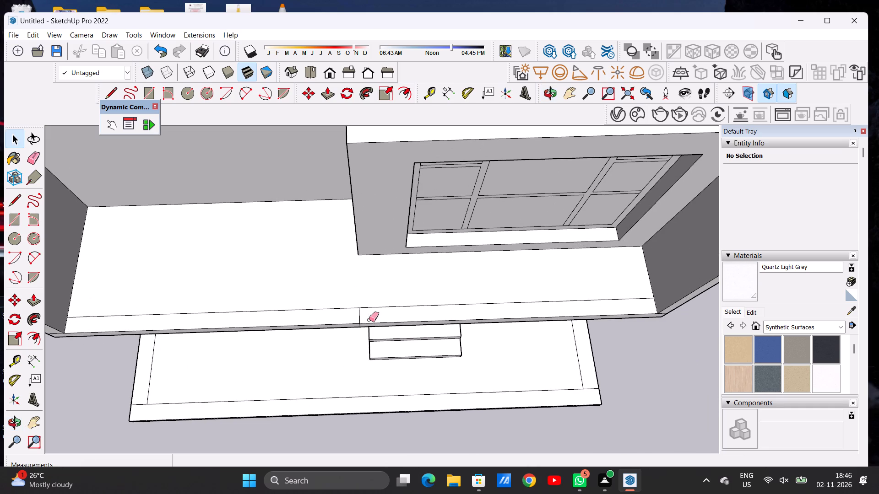
{"action": "left_click_drag", "start_coordinate": [364, 314], "coordinate": [356, 320]}
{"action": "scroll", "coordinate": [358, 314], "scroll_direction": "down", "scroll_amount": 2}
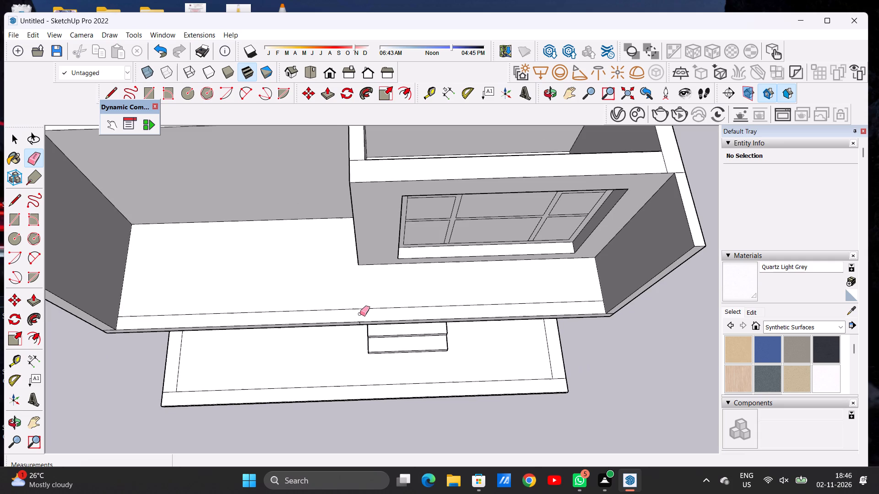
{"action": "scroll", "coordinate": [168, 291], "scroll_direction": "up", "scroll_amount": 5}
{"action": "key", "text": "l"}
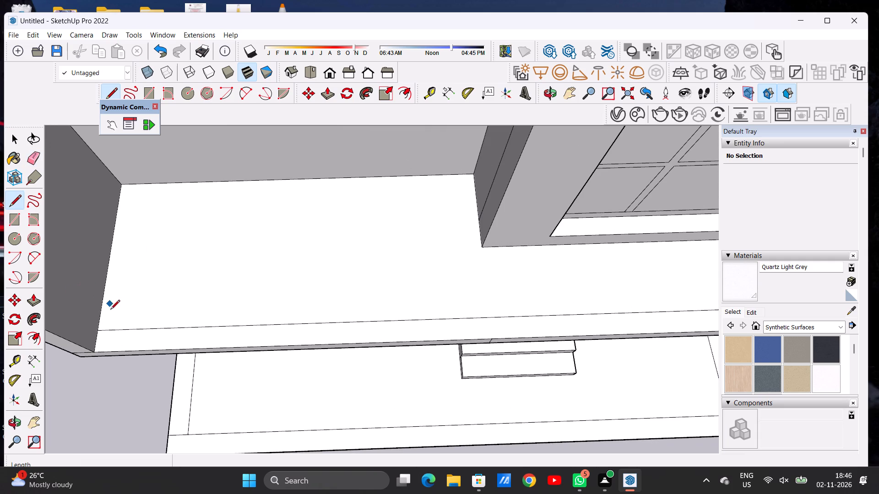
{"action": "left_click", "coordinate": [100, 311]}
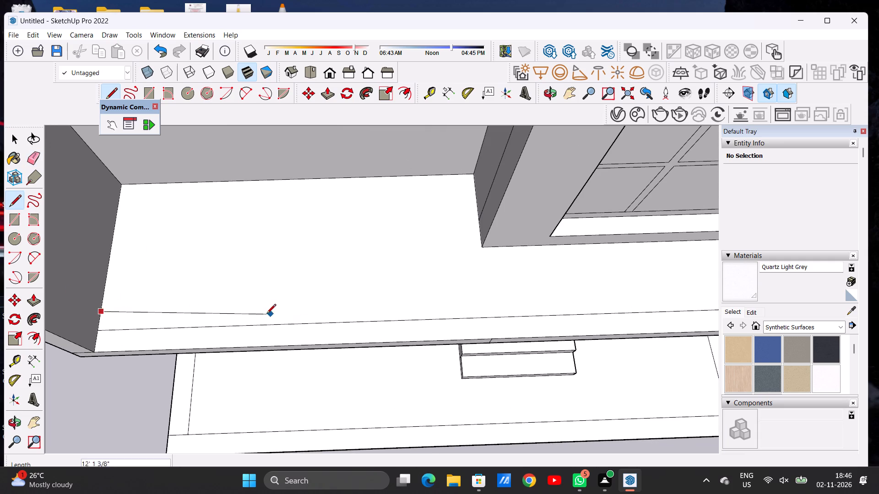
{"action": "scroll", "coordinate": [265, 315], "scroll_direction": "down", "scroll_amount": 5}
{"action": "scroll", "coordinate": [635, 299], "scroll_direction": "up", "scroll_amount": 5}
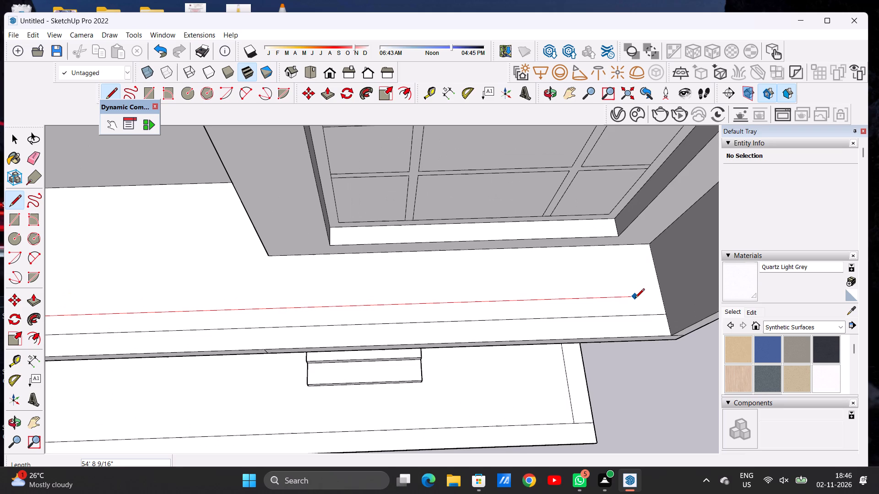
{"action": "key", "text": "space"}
Draw a line about 56' 8" long across the upper floor between both side walls, parallel to and behind the front strip's inner line.
{"action": "type", "text": "L"}
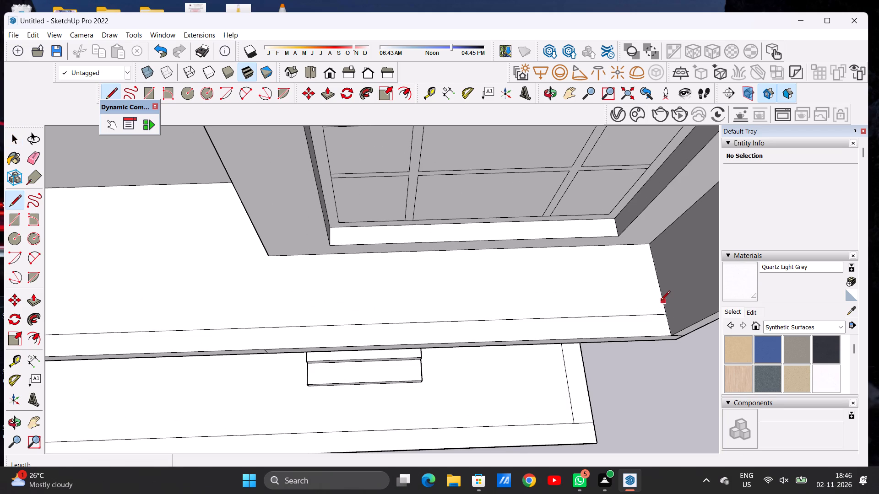
{"action": "left_click", "coordinate": [659, 296]}
{"action": "scroll", "coordinate": [646, 301], "scroll_direction": "down", "scroll_amount": 3}
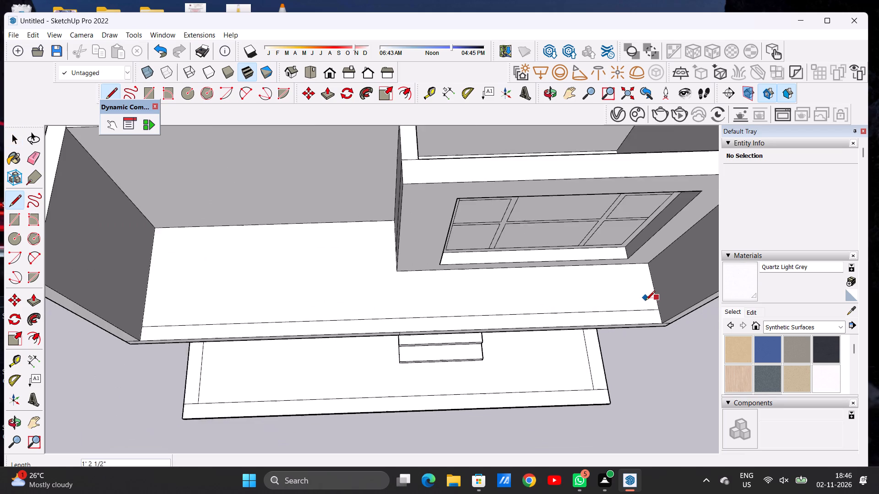
{"action": "scroll", "coordinate": [646, 301], "scroll_direction": "down", "scroll_amount": 5}
{"action": "scroll", "coordinate": [278, 307], "scroll_direction": "up", "scroll_amount": 5}
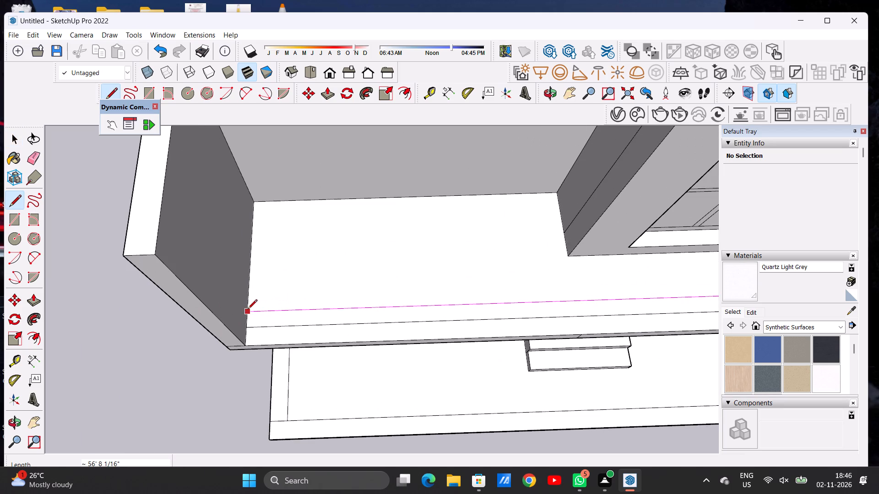
{"action": "left_click", "coordinate": [248, 310]}
{"action": "key", "text": "space"}
{"action": "scroll", "coordinate": [430, 321], "scroll_direction": "down", "scroll_amount": 10}
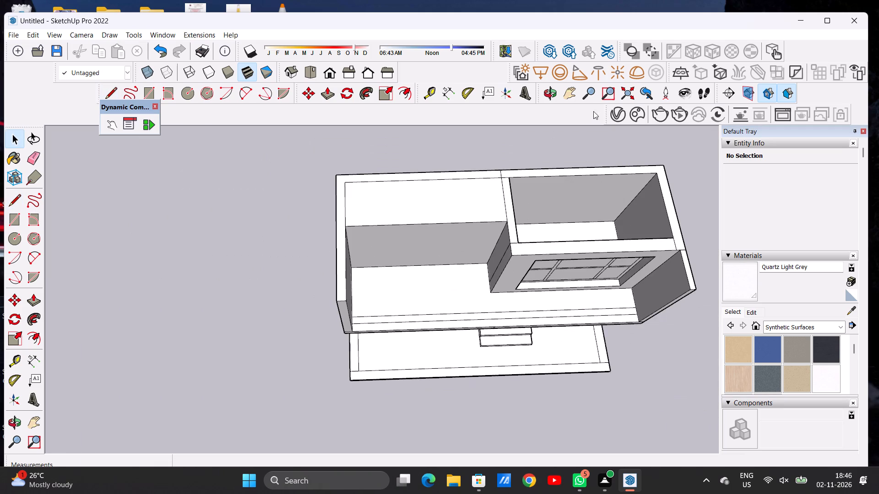
Examine the building and the upper floor's parallel front lines from several angles.
{"action": "left_click", "coordinate": [547, 94]}
{"action": "left_click_drag", "start_coordinate": [505, 344], "coordinate": [503, 274]}
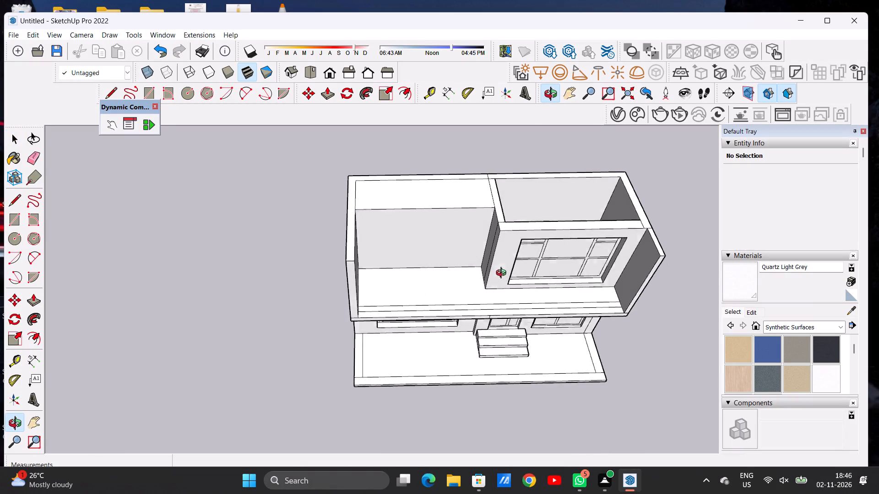
{"action": "left_click_drag", "start_coordinate": [503, 274], "coordinate": [503, 271]}
{"action": "scroll", "coordinate": [325, 307], "scroll_direction": "down", "scroll_amount": 7}
{"action": "left_click_drag", "start_coordinate": [428, 342], "coordinate": [432, 282]}
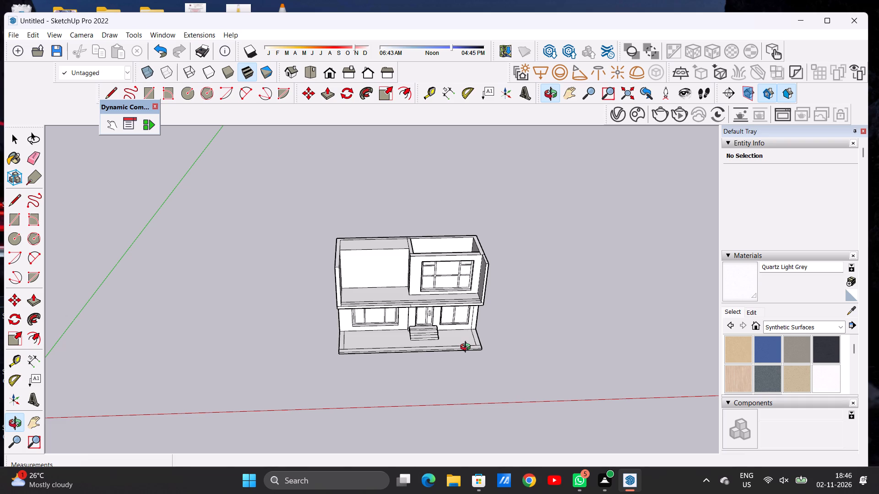
{"action": "key", "text": "space"}
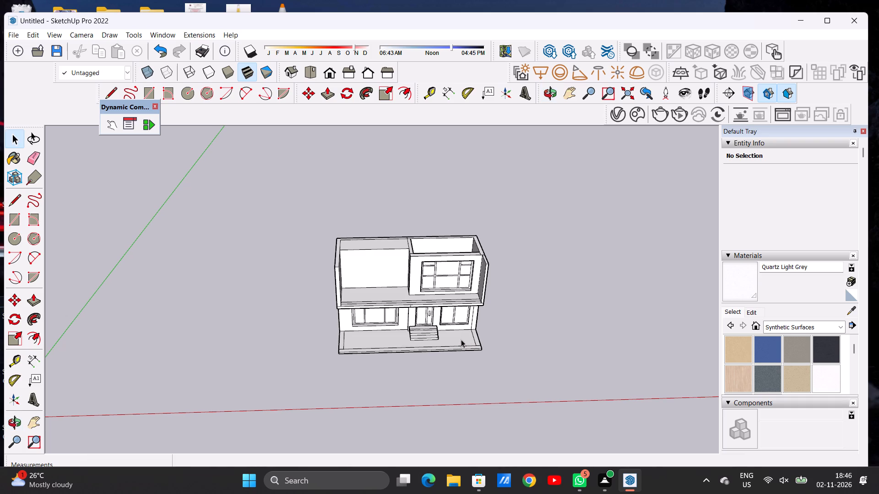
{"action": "left_click", "coordinate": [549, 93]}
{"action": "left_click_drag", "start_coordinate": [454, 193], "coordinate": [410, 301]}
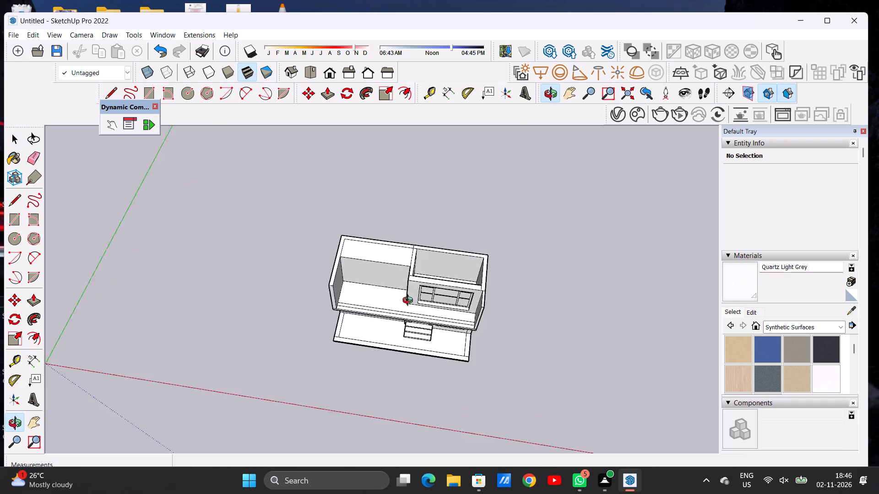
{"action": "left_click_drag", "start_coordinate": [410, 301], "coordinate": [429, 299]}
{"action": "scroll", "coordinate": [411, 299], "scroll_direction": "up", "scroll_amount": 15}
{"action": "left_click_drag", "start_coordinate": [396, 320], "coordinate": [433, 320]}
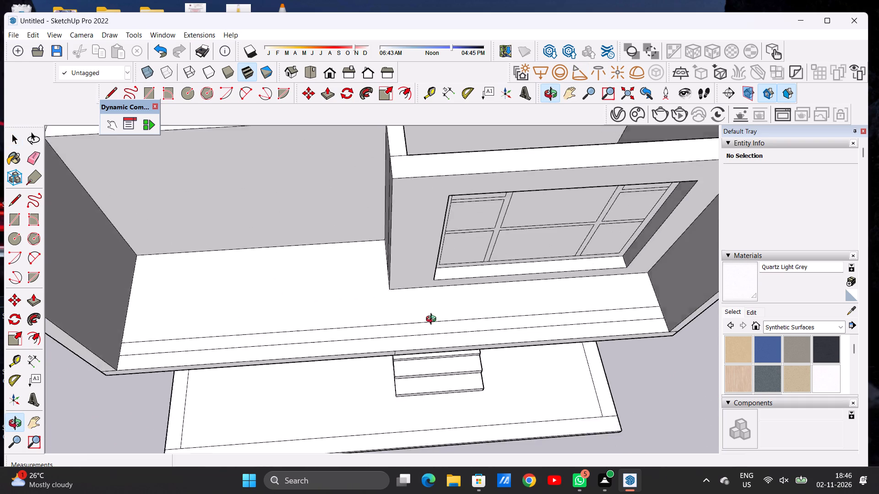
{"action": "left_click_drag", "start_coordinate": [433, 320], "coordinate": [509, 305]}
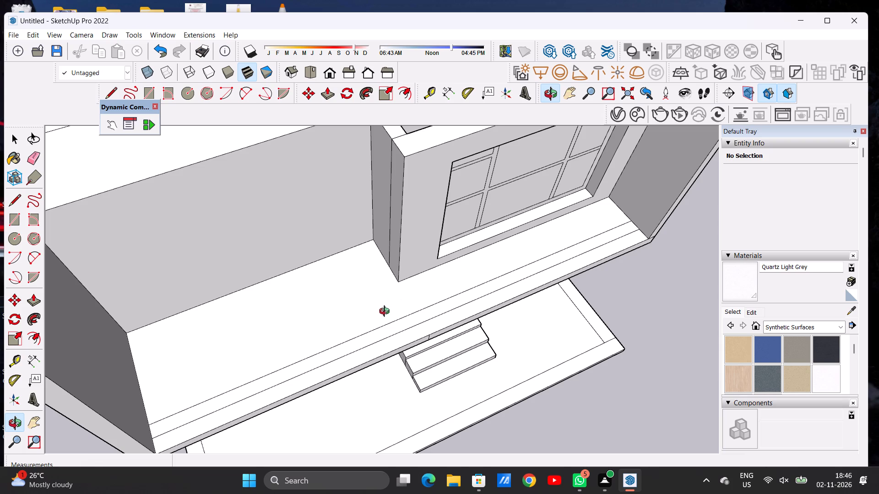
Examine the upper floor's front strip, side walls and the whole facade from several angles and distances.
{"action": "scroll", "coordinate": [388, 328], "scroll_direction": "down", "scroll_amount": 6}
{"action": "left_click_drag", "start_coordinate": [414, 324], "coordinate": [417, 264]}
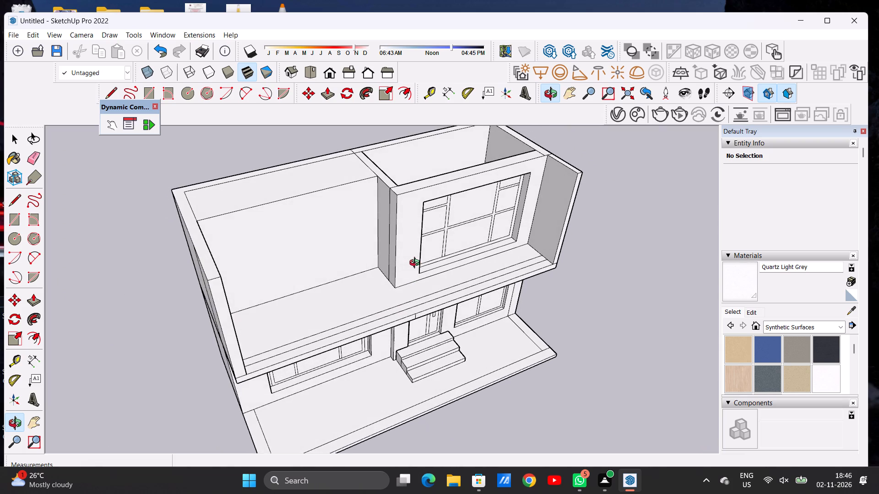
{"action": "left_click_drag", "start_coordinate": [417, 264], "coordinate": [416, 263]}
{"action": "scroll", "coordinate": [416, 278], "scroll_direction": "up", "scroll_amount": 5}
{"action": "left_click_drag", "start_coordinate": [422, 298], "coordinate": [387, 346]}
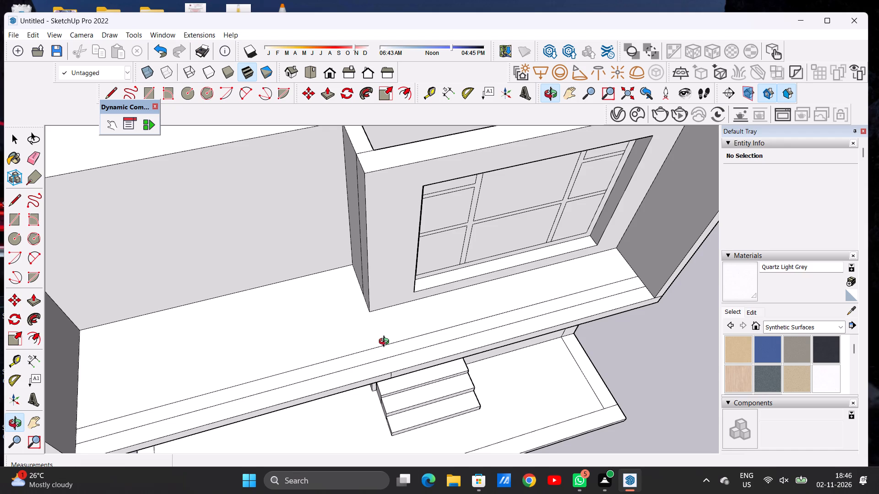
{"action": "scroll", "coordinate": [393, 330], "scroll_direction": "down", "scroll_amount": 6}
{"action": "left_click_drag", "start_coordinate": [420, 323], "coordinate": [399, 285]}
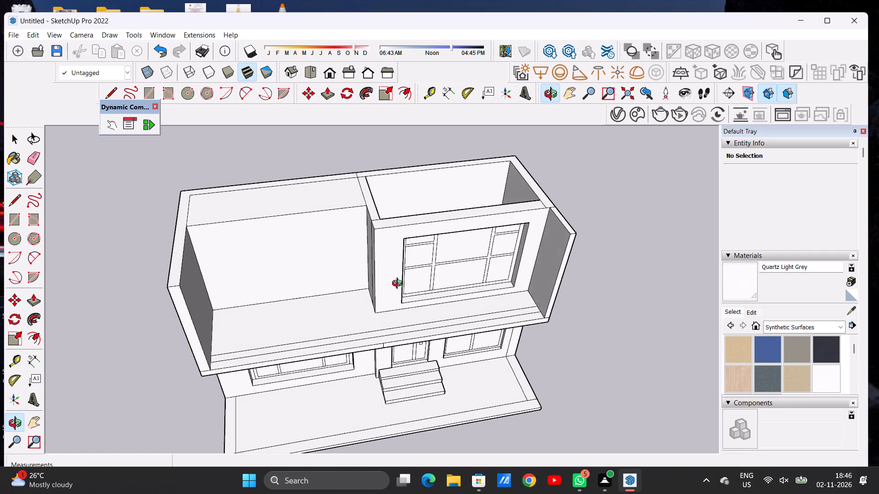
{"action": "left_click_drag", "start_coordinate": [399, 285], "coordinate": [352, 287]}
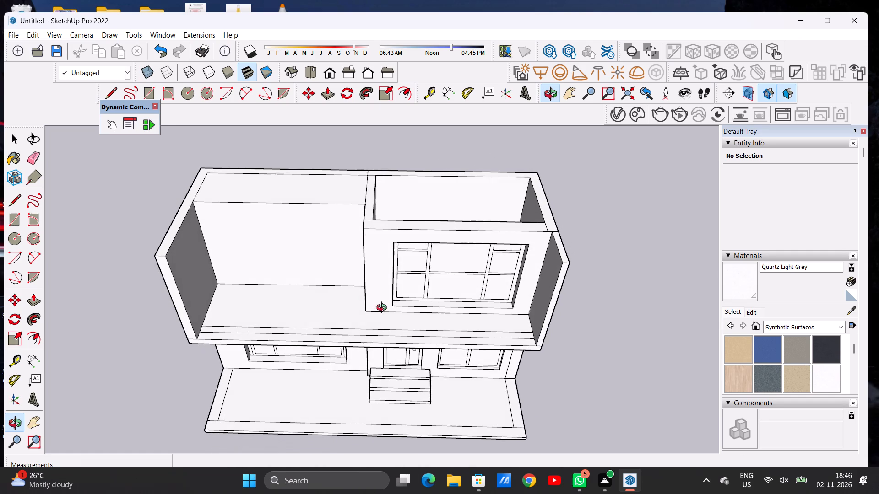
{"action": "scroll", "coordinate": [403, 315], "scroll_direction": "up", "scroll_amount": 5}
{"action": "left_click_drag", "start_coordinate": [422, 341], "coordinate": [431, 213]}
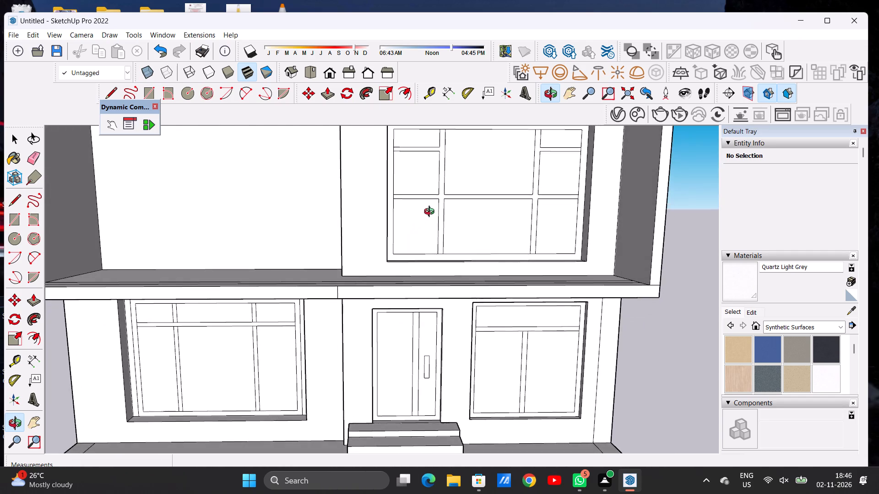
{"action": "left_click_drag", "start_coordinate": [431, 213], "coordinate": [412, 267]}
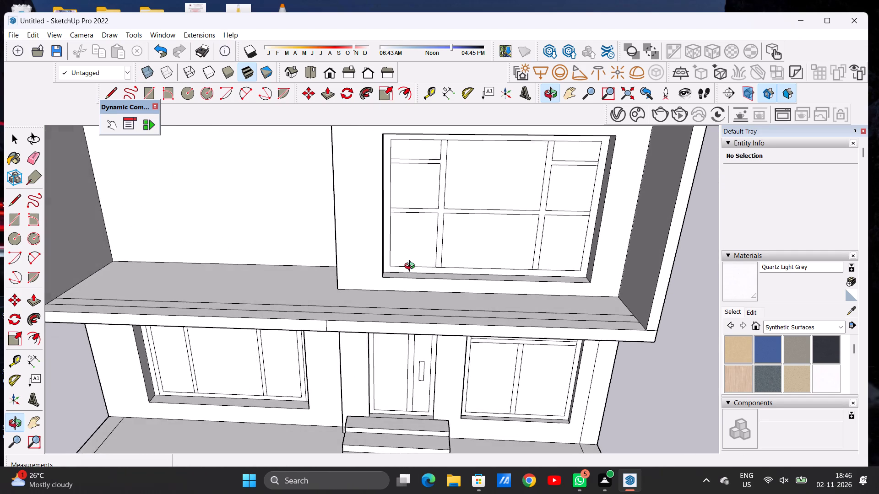
{"action": "left_click_drag", "start_coordinate": [412, 267], "coordinate": [411, 266]}
{"action": "scroll", "coordinate": [449, 290], "scroll_direction": "down", "scroll_amount": 5}
{"action": "left_click_drag", "start_coordinate": [353, 289], "coordinate": [380, 344]}
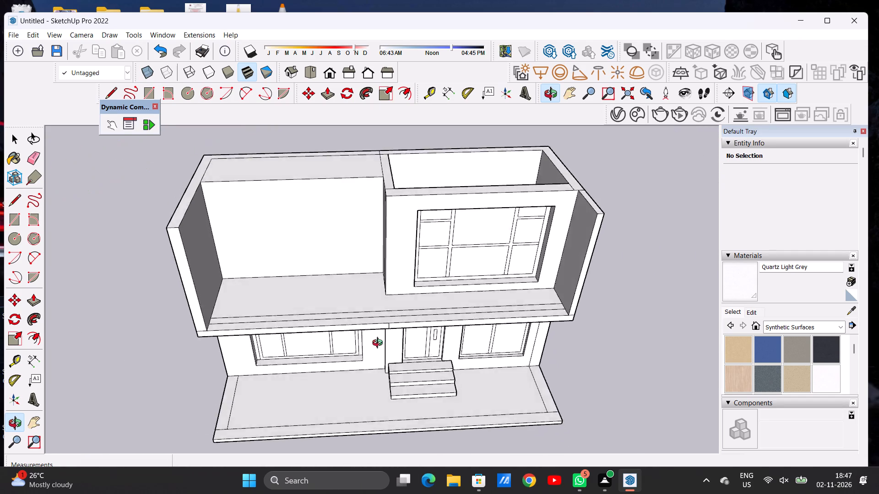
{"action": "left_click_drag", "start_coordinate": [380, 344], "coordinate": [376, 356]}
{"action": "scroll", "coordinate": [527, 286], "scroll_direction": "down", "scroll_amount": 4}
{"action": "scroll", "coordinate": [374, 298], "scroll_direction": "up", "scroll_amount": 5}
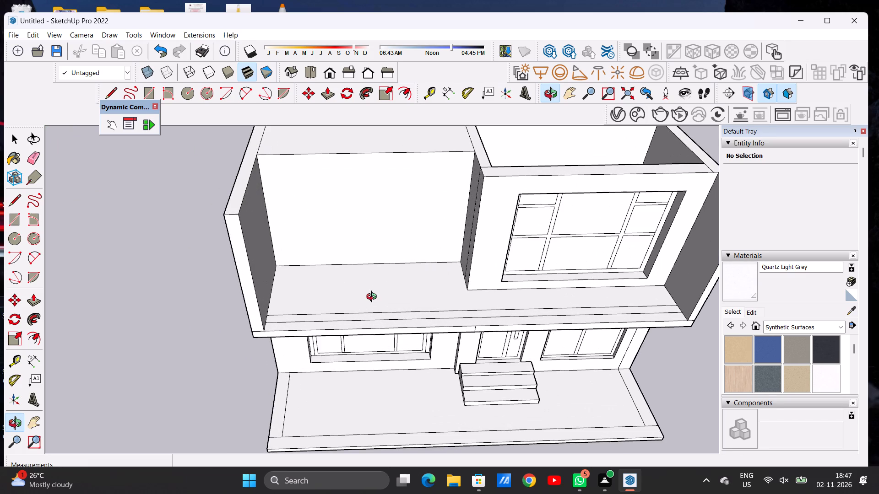
{"action": "scroll", "coordinate": [388, 295], "scroll_direction": "down", "scroll_amount": 5}
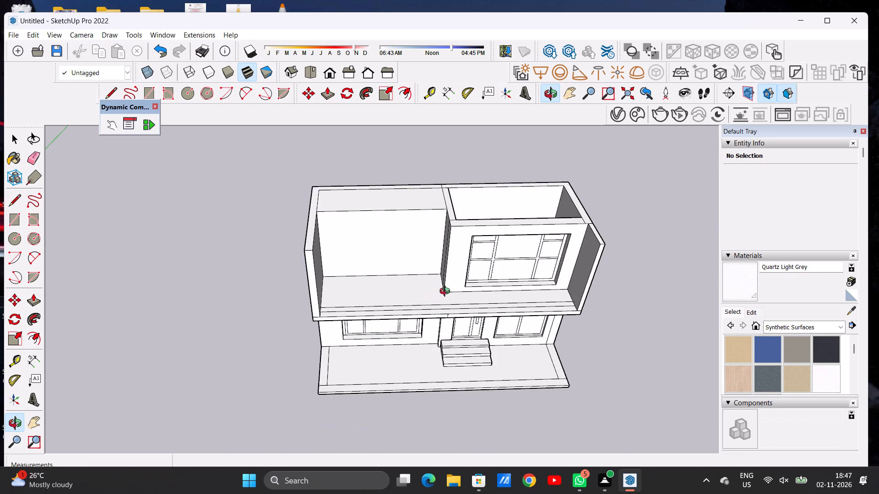
{"action": "left_click_drag", "start_coordinate": [447, 292], "coordinate": [407, 314]}
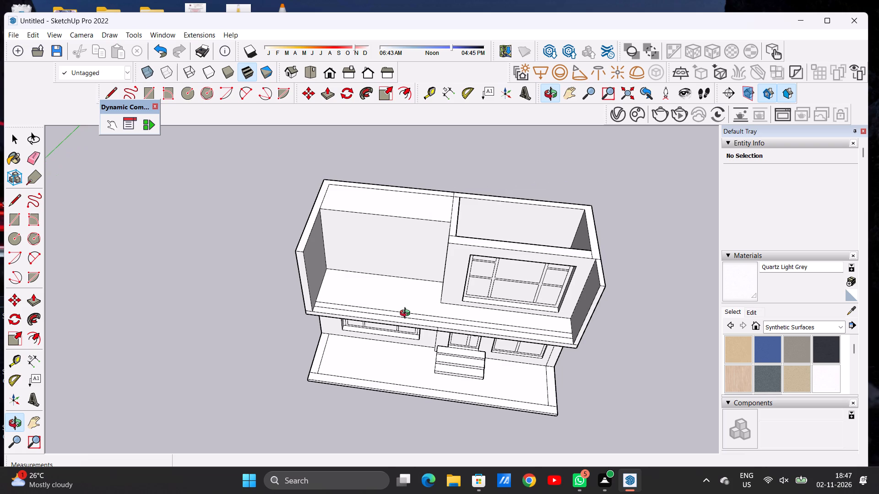
{"action": "scroll", "coordinate": [395, 336], "scroll_direction": "up", "scroll_amount": 4}
{"action": "left_click_drag", "start_coordinate": [359, 272], "coordinate": [378, 347]}
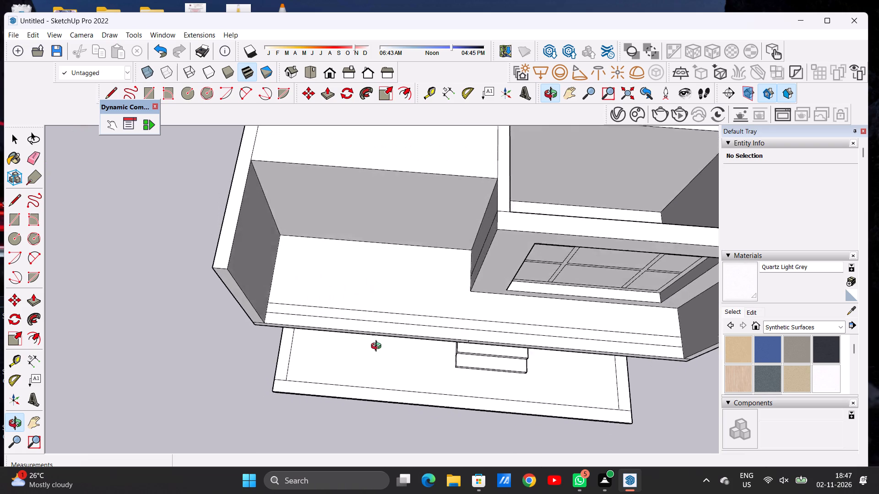
{"action": "left_click_drag", "start_coordinate": [378, 347], "coordinate": [369, 318]}
{"action": "scroll", "coordinate": [315, 285], "scroll_direction": "down", "scroll_amount": 3}
{"action": "scroll", "coordinate": [406, 313], "scroll_direction": "up", "scroll_amount": 5}
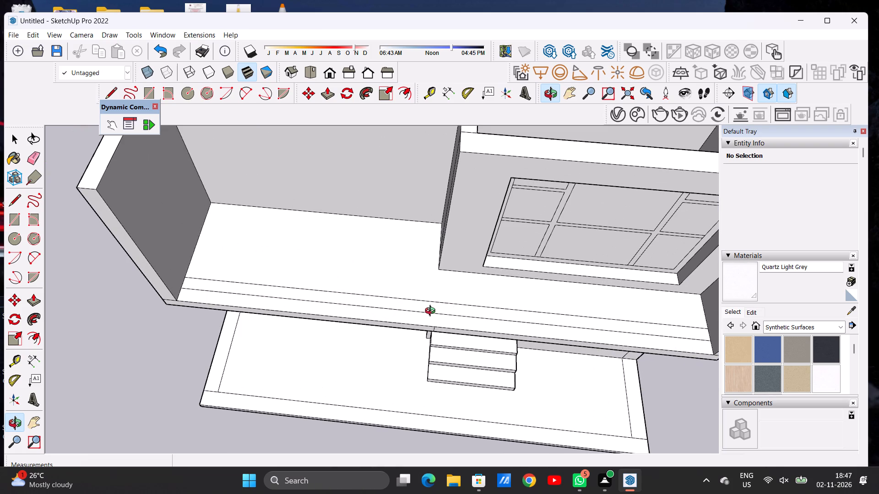
Undo the long line drawn across the upper floor and the erasing of the short line crossing the front strip.
{"action": "key", "text": "ctrl+z"}
{"action": "key", "text": "ctrl+z"}
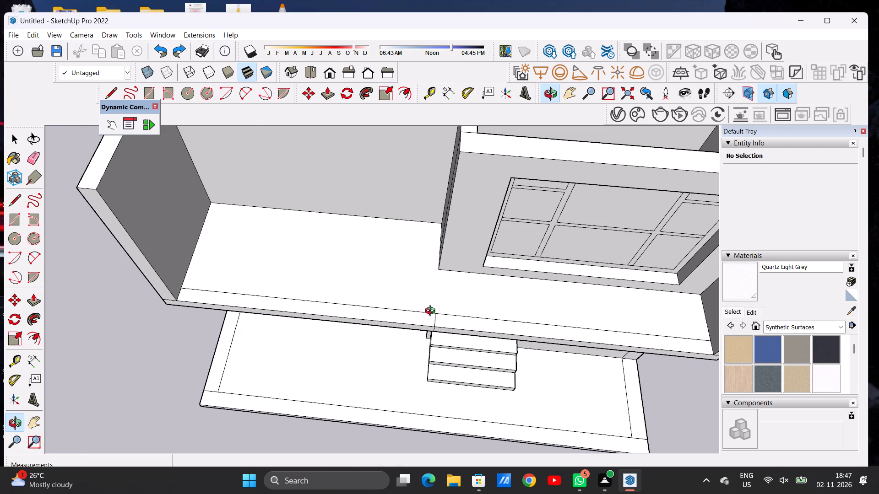
{"action": "key", "text": "space"}
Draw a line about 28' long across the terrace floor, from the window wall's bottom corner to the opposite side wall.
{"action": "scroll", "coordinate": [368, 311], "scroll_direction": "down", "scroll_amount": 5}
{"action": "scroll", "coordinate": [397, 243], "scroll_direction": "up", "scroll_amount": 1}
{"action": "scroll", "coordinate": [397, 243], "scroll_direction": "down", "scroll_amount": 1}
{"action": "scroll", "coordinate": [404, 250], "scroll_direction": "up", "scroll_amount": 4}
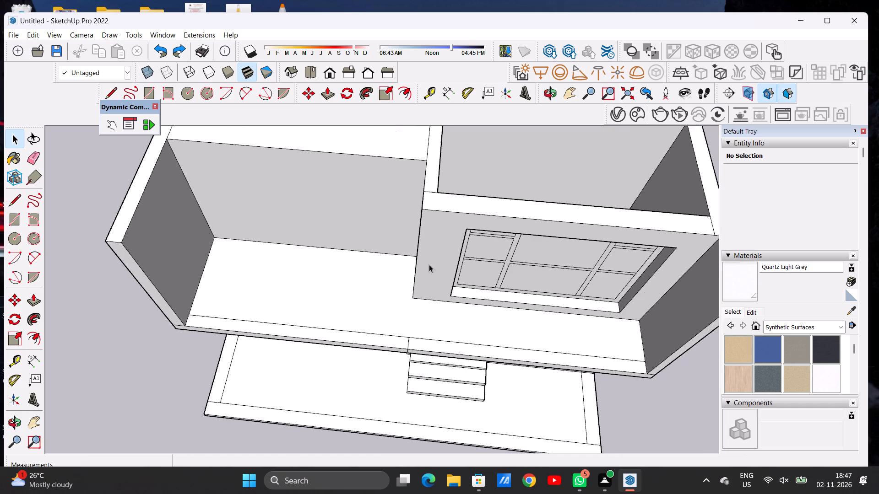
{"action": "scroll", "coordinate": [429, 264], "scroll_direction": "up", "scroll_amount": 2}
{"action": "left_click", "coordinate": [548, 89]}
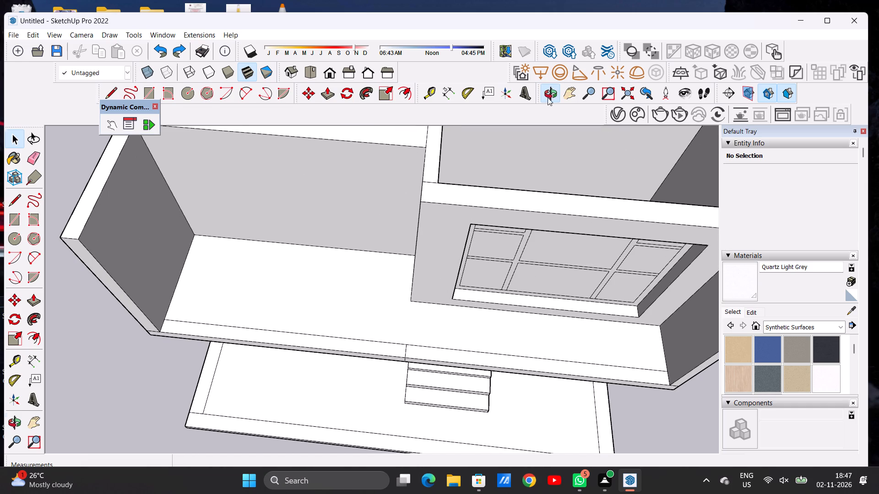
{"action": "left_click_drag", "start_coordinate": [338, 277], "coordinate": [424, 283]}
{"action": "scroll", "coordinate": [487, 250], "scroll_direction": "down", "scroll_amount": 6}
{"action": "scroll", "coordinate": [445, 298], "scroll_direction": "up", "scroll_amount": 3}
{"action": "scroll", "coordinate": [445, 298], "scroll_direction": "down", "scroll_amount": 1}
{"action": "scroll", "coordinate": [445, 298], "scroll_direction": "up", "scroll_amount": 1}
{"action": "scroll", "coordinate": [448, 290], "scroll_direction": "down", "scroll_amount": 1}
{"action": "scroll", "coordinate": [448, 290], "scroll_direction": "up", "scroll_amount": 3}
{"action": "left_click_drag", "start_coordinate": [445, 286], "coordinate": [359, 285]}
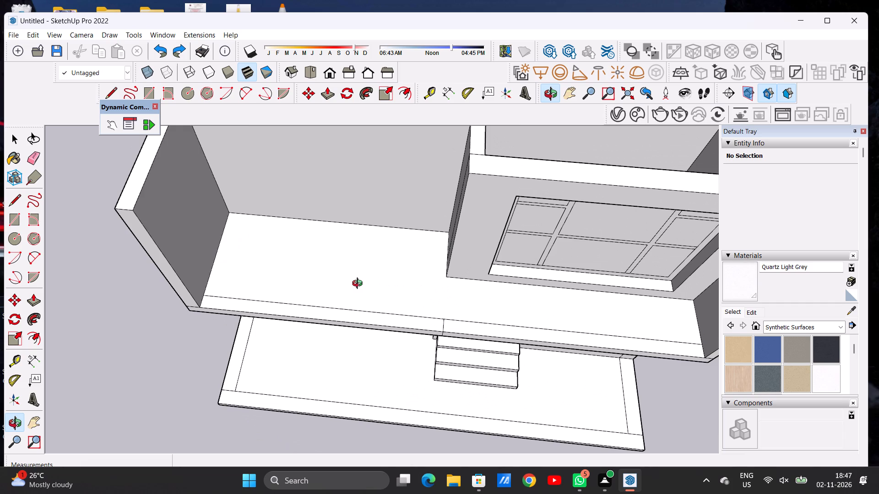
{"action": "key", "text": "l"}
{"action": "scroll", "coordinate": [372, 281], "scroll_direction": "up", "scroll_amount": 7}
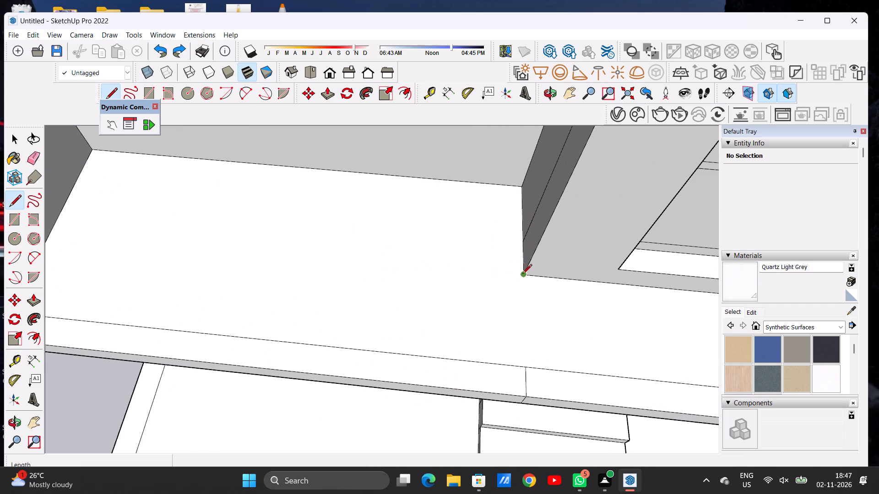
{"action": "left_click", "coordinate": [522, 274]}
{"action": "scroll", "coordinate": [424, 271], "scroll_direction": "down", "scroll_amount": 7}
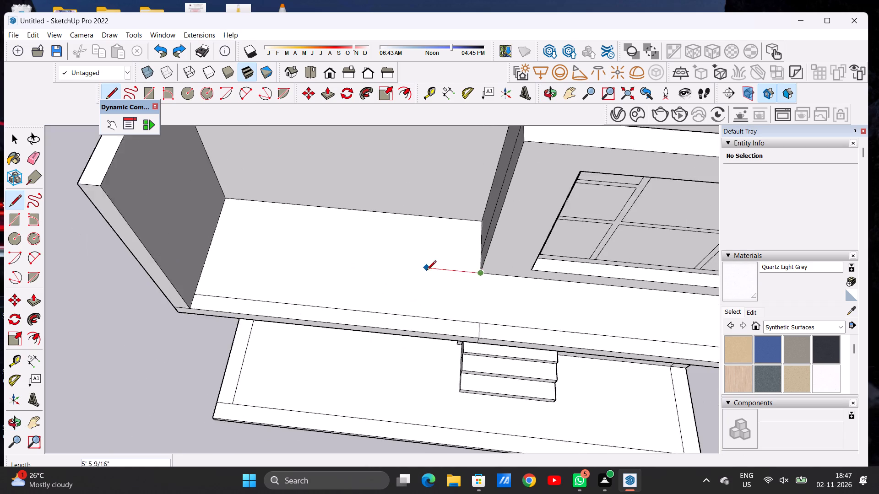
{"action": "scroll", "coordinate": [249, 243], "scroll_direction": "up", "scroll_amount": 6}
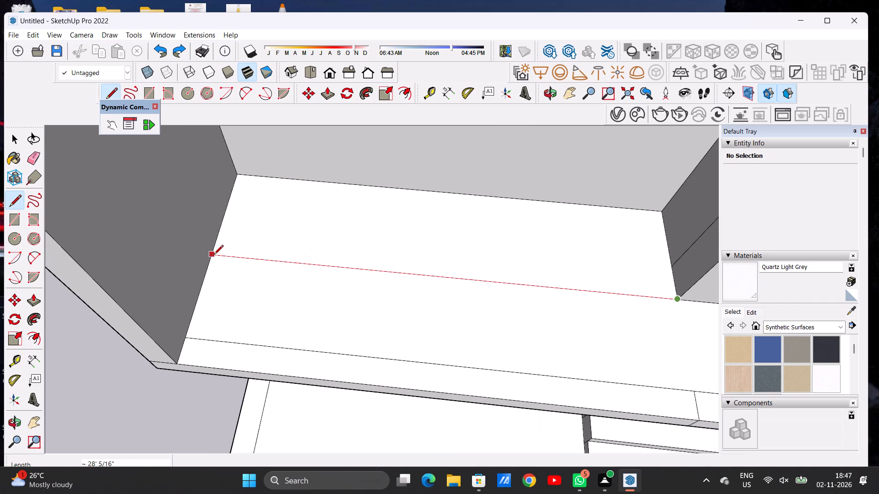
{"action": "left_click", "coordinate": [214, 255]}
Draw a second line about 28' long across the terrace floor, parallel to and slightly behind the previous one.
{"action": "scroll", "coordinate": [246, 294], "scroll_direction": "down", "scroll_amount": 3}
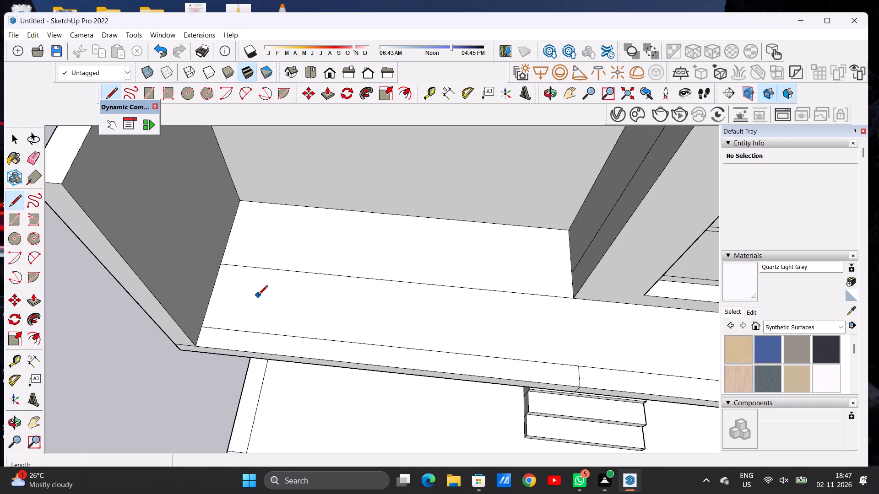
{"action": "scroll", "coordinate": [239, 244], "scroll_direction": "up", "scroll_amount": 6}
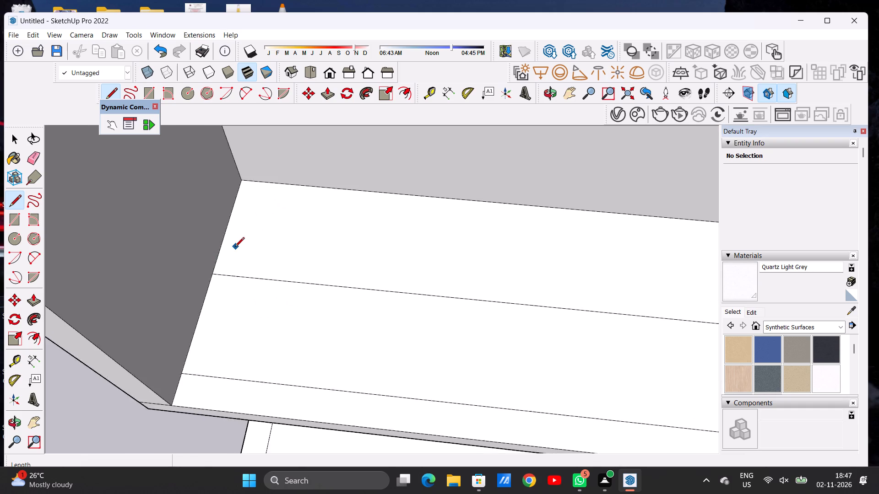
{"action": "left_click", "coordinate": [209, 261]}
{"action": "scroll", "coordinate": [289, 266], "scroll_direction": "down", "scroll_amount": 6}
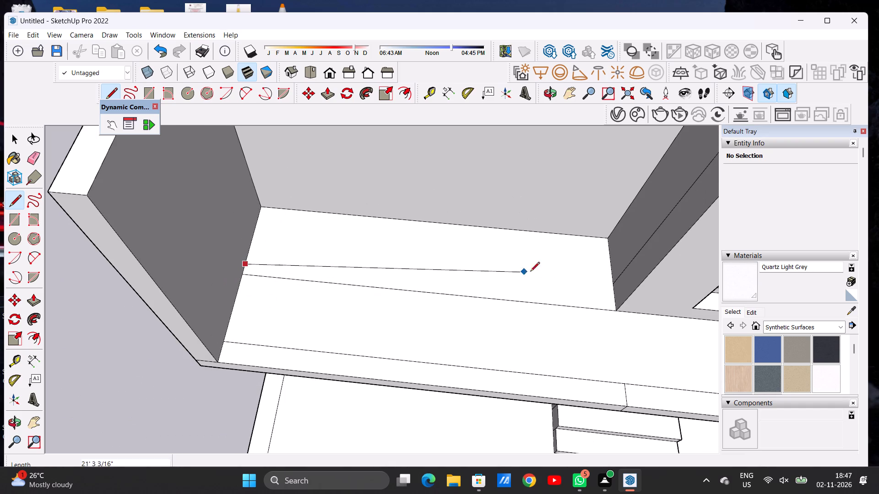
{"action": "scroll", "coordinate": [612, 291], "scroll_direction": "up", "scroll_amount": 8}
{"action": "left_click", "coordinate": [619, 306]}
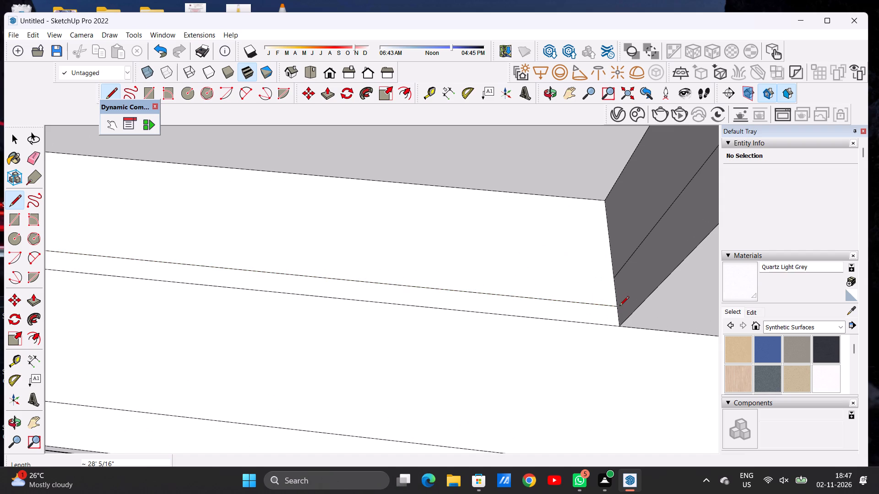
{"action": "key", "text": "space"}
Examine the terrace's two parallel floor lines and the surrounding upper walls from several angles.
{"action": "scroll", "coordinate": [491, 318], "scroll_direction": "down", "scroll_amount": 6}
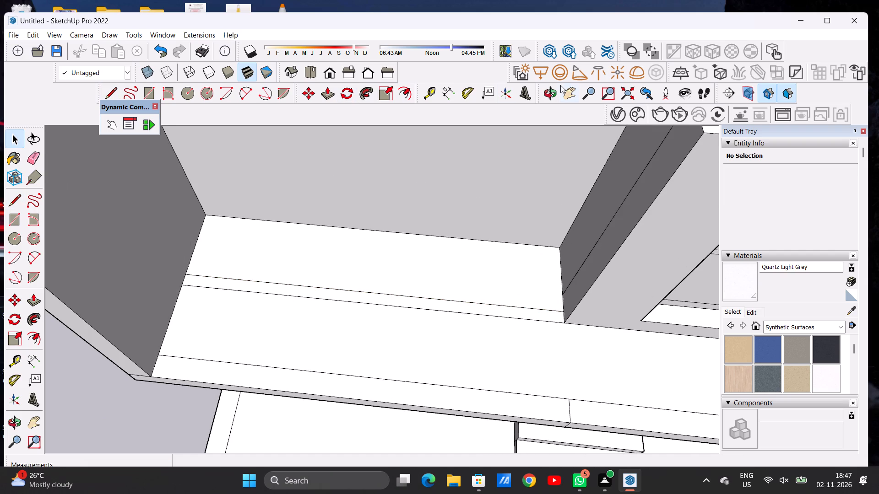
{"action": "left_click", "coordinate": [550, 96]}
{"action": "left_click_drag", "start_coordinate": [478, 312], "coordinate": [483, 240]}
{"action": "scroll", "coordinate": [468, 313], "scroll_direction": "down", "scroll_amount": 3}
{"action": "scroll", "coordinate": [468, 342], "scroll_direction": "up", "scroll_amount": 1}
{"action": "scroll", "coordinate": [468, 345], "scroll_direction": "down", "scroll_amount": 14}
{"action": "scroll", "coordinate": [379, 324], "scroll_direction": "up", "scroll_amount": 2}
{"action": "scroll", "coordinate": [379, 324], "scroll_direction": "down", "scroll_amount": 1}
{"action": "scroll", "coordinate": [379, 324], "scroll_direction": "up", "scroll_amount": 3}
{"action": "scroll", "coordinate": [379, 324], "scroll_direction": "down", "scroll_amount": 1}
{"action": "left_click_drag", "start_coordinate": [415, 334], "coordinate": [356, 312]}
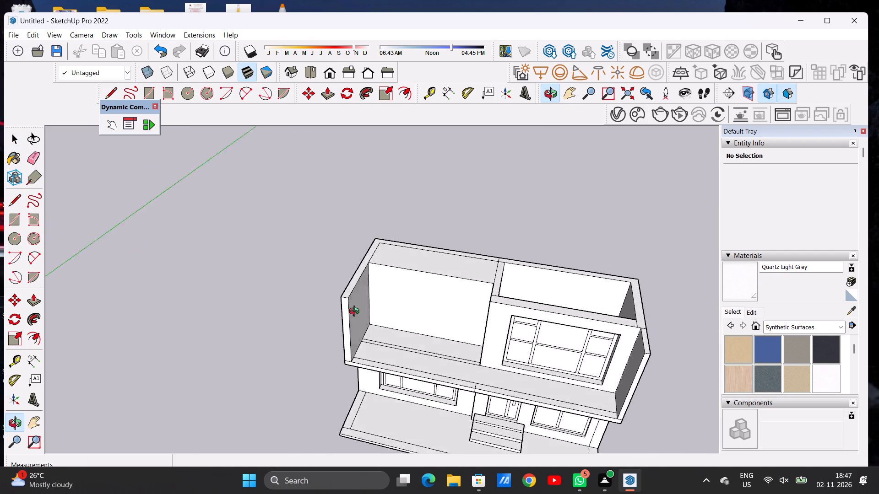
{"action": "left_click_drag", "start_coordinate": [356, 312], "coordinate": [315, 356]}
{"action": "scroll", "coordinate": [326, 350], "scroll_direction": "up", "scroll_amount": 1}
{"action": "scroll", "coordinate": [326, 350], "scroll_direction": "down", "scroll_amount": 1}
{"action": "scroll", "coordinate": [326, 350], "scroll_direction": "up", "scroll_amount": 6}
{"action": "scroll", "coordinate": [342, 351], "scroll_direction": "down", "scroll_amount": 1}
{"action": "scroll", "coordinate": [342, 351], "scroll_direction": "up", "scroll_amount": 1}
{"action": "scroll", "coordinate": [342, 351], "scroll_direction": "down", "scroll_amount": 1}
{"action": "scroll", "coordinate": [342, 351], "scroll_direction": "up", "scroll_amount": 2}
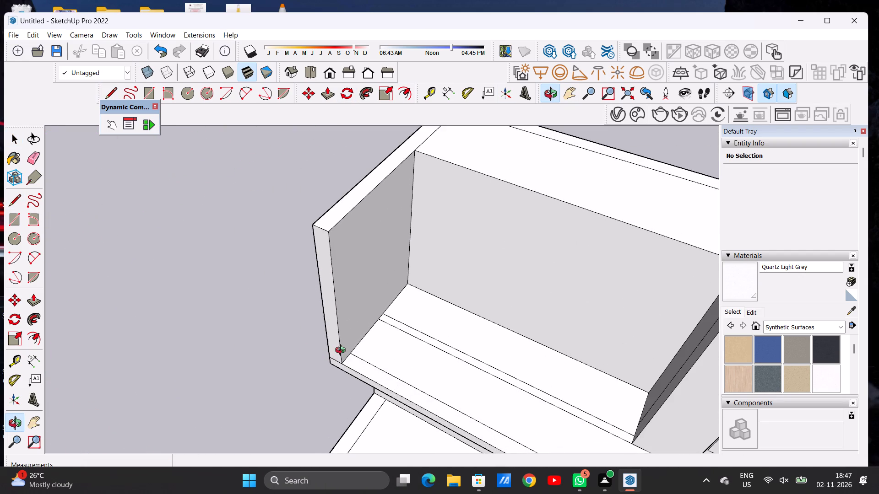
{"action": "scroll", "coordinate": [349, 331], "scroll_direction": "down", "scroll_amount": 3}
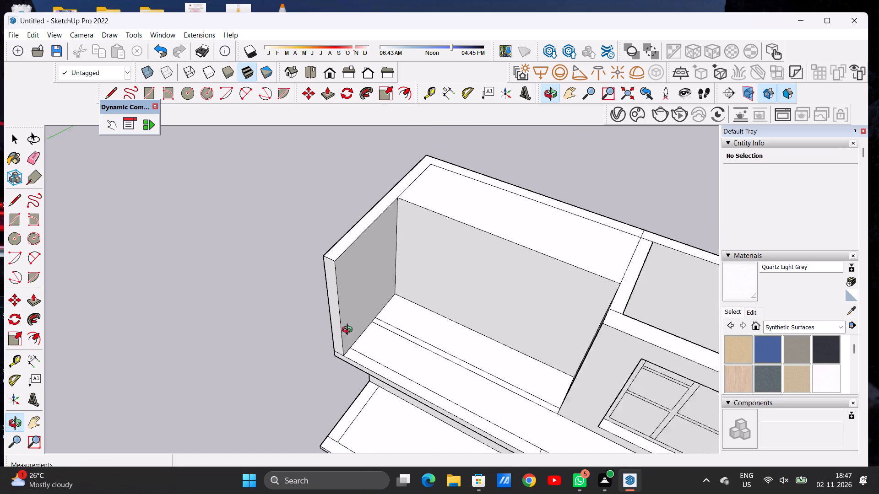
{"action": "scroll", "coordinate": [349, 331], "scroll_direction": "down", "scroll_amount": 7}
{"action": "left_click_drag", "start_coordinate": [361, 340], "coordinate": [477, 318]}
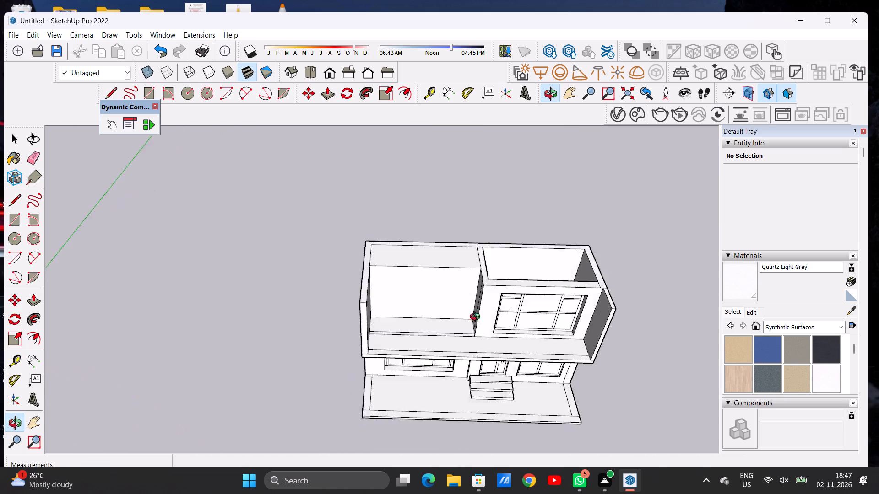
{"action": "left_click_drag", "start_coordinate": [477, 318], "coordinate": [492, 244]}
{"action": "scroll", "coordinate": [523, 337], "scroll_direction": "up", "scroll_amount": 4}
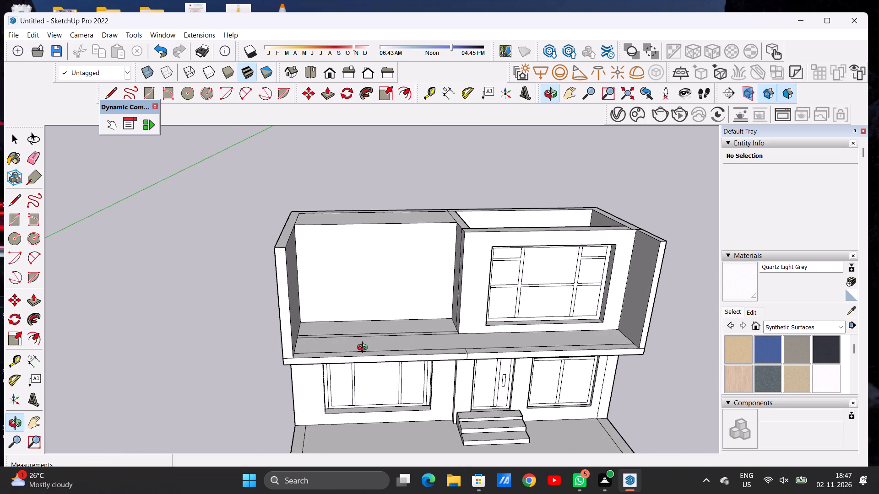
{"action": "scroll", "coordinate": [358, 343], "scroll_direction": "down", "scroll_amount": 5}
{"action": "left_click_drag", "start_coordinate": [460, 331], "coordinate": [396, 370]}
{"action": "scroll", "coordinate": [459, 287], "scroll_direction": "up", "scroll_amount": 4}
Undo the two parallel lines drawn across the terrace floor.
{"action": "key", "text": "ctrl+z"}
{"action": "key", "text": "ctrl+z"}
{"action": "key", "text": "ctrl+z"}
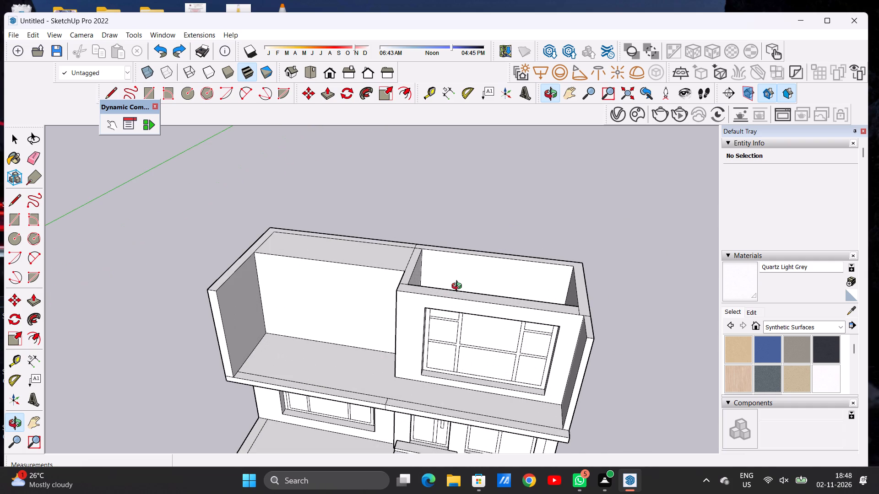
Undo the forward extensions of the upper side walls, back to before they reached the slab's front edge.
{"action": "key", "text": "ctrl+z"}
{"action": "key", "text": "ctrl+z"}
{"action": "key", "text": "ctrl+z"}
{"action": "key", "text": "ctrl+z"}
{"action": "key", "text": "ctrl+z"}
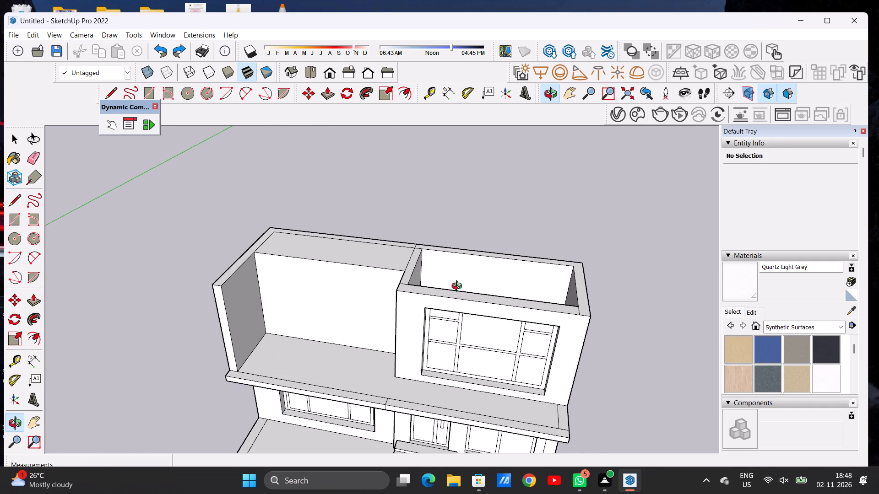
Undo the earlier edits back through the upper window's glazing bars and frame, to the bare recessed opening.
{"action": "key", "text": "ctrl+z"}
{"action": "key", "text": "ctrl+z"}
{"action": "key", "text": "ctrl+z"}
{"action": "key", "text": "ctrl+z"}
{"action": "key", "text": "ctrl+z"}
{"action": "key", "text": "ctrl+z"}
{"action": "key", "text": "ctrl+z"}
{"action": "key", "text": "ctrl+z"}
{"action": "key", "text": "ctrl+z"}
{"action": "key", "text": "ctrl+z"}
{"action": "key", "text": "ctrl+z"}
{"action": "key", "text": "ctrl+z"}
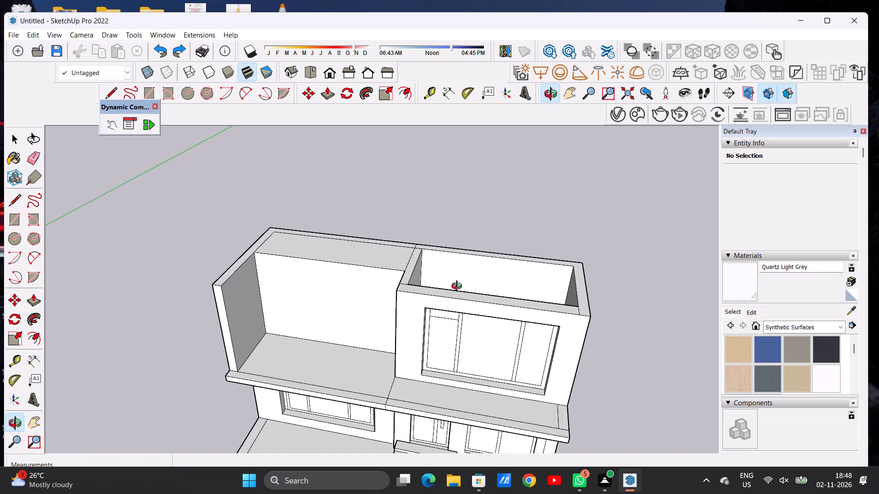
{"action": "key", "text": "ctrl+z"}
{"action": "key", "text": "ctrl+z"}
{"action": "key", "text": "ctrl+z"}
{"action": "key", "text": "ctrl+z"}
{"action": "key", "text": "ctrl+z"}
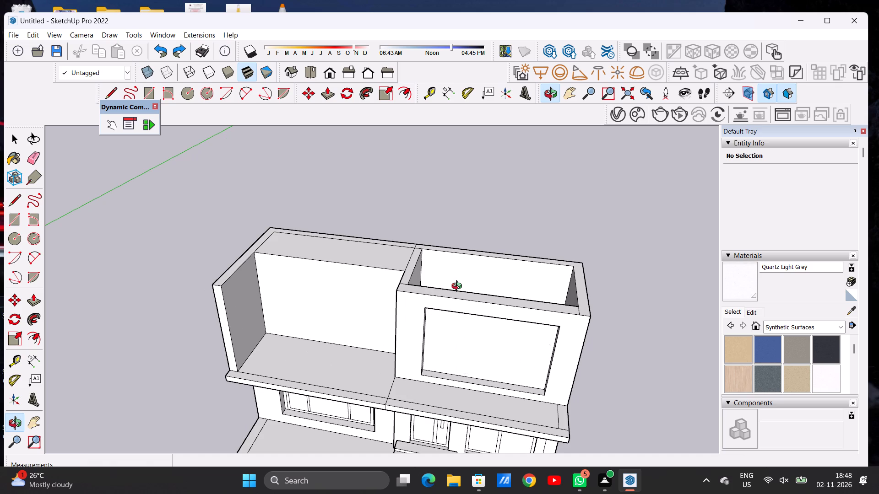
Undo the recessing of the upper window opening, back to its plain rectangular outline on the wall.
{"action": "key", "text": "ctrl+z"}
{"action": "key", "text": "ctrl+z"}
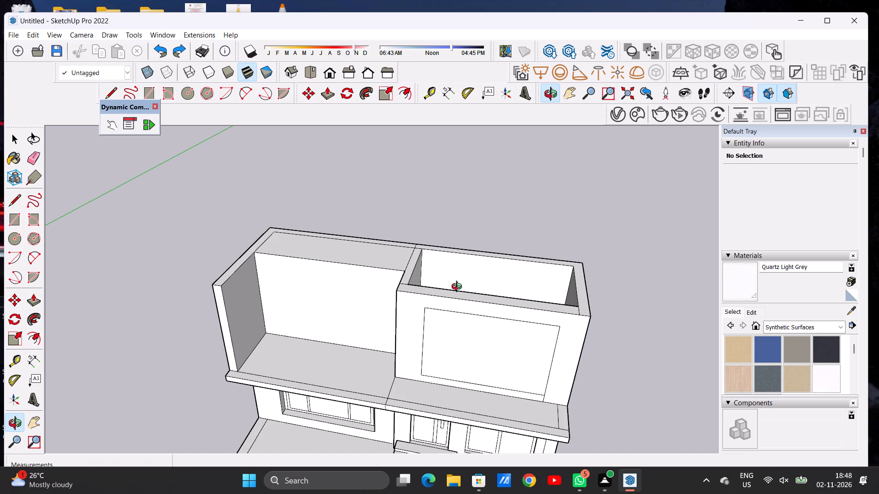
Undo the upper window outline and the raising of the terrace's side wall and rear strip.
{"action": "key", "text": "ctrl+z"}
{"action": "key", "text": "ctrl+z"}
{"action": "key", "text": "ctrl+z"}
{"action": "key", "text": "ctrl+z"}
{"action": "key", "text": "ctrl+z"}
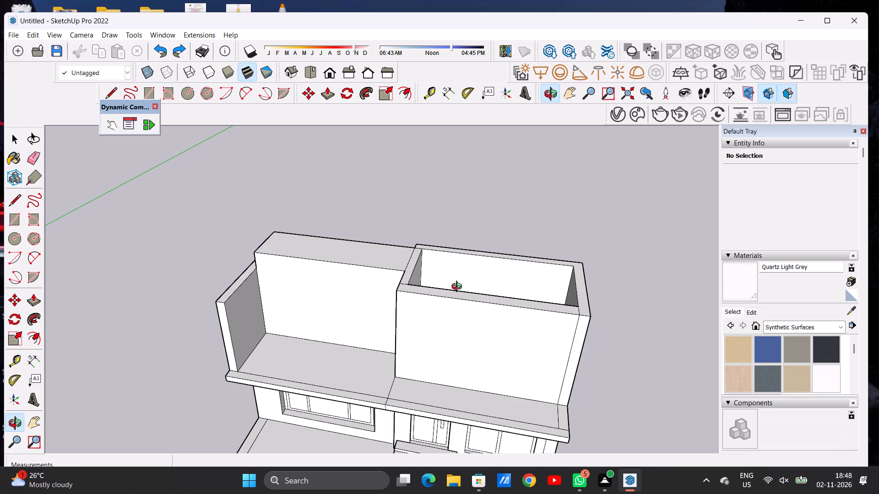
Push/Pull the lower L-shaped top of the terrace's side and rear walls up about 3' 3 9/16", level with the thick back wall.
{"action": "left_click_drag", "start_coordinate": [283, 302], "coordinate": [354, 302]}
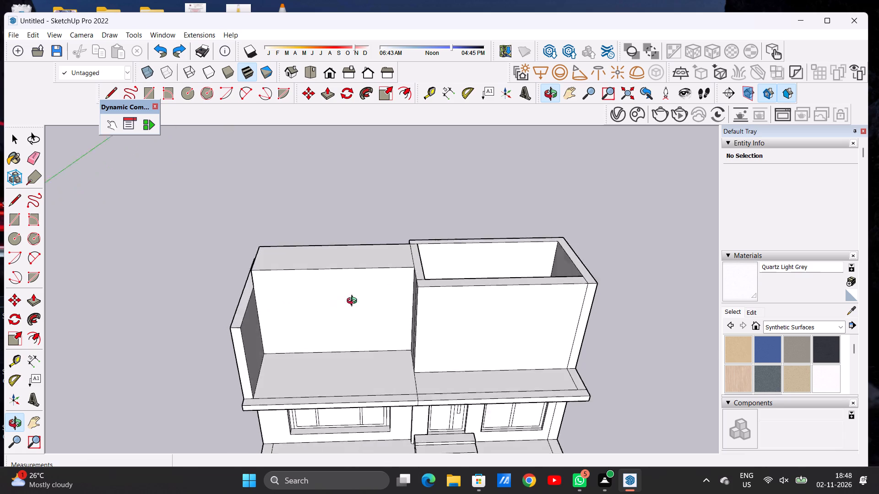
{"action": "left_click_drag", "start_coordinate": [354, 302], "coordinate": [432, 326]}
{"action": "scroll", "coordinate": [300, 369], "scroll_direction": "up", "scroll_amount": 1}
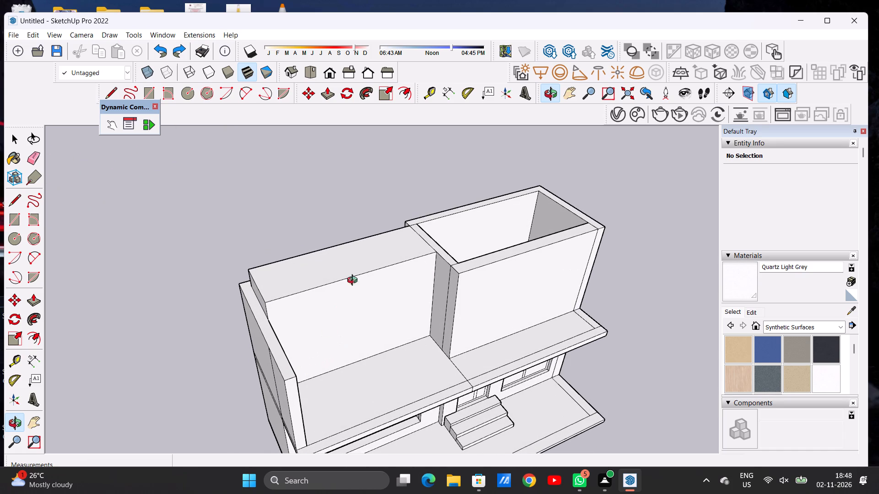
{"action": "scroll", "coordinate": [279, 386], "scroll_direction": "up", "scroll_amount": 9}
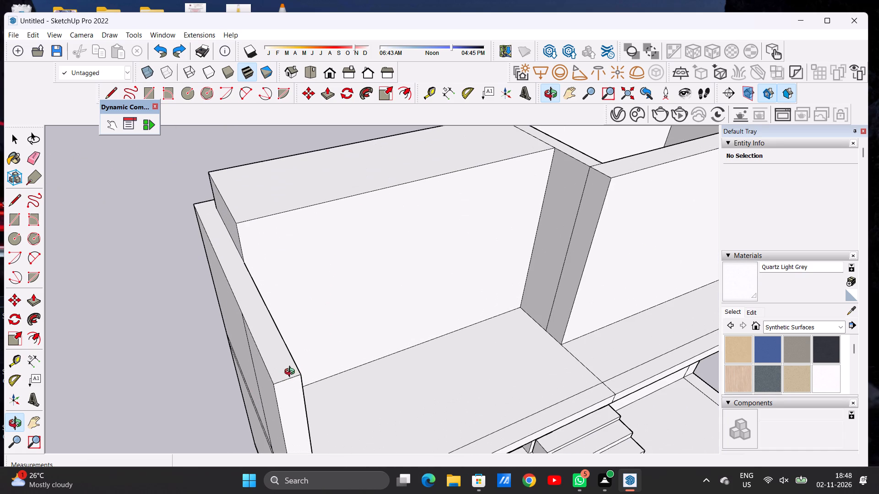
{"action": "key", "text": "p"}
{"action": "left_click", "coordinate": [233, 258]}
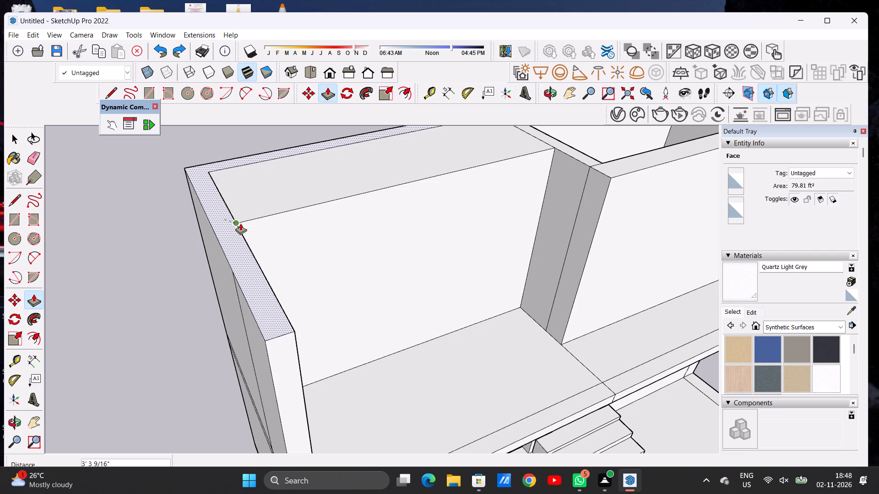
{"action": "left_click", "coordinate": [257, 217]}
{"action": "key", "text": "space"}
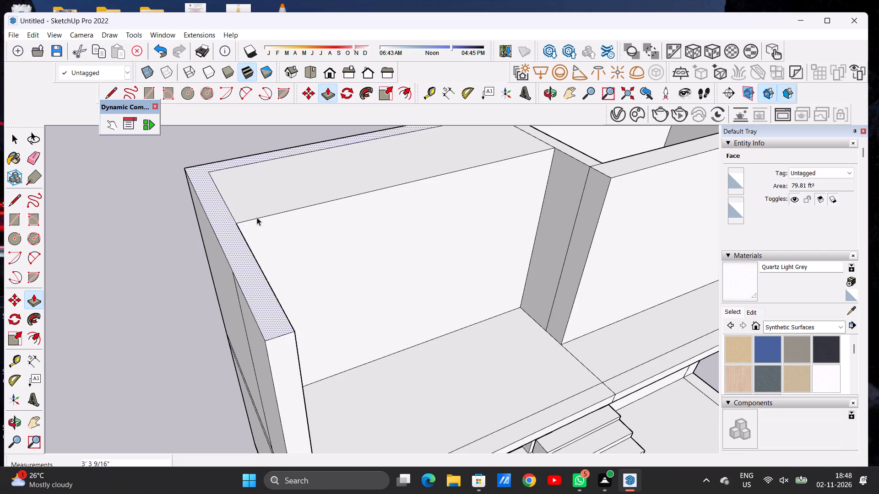
Examine the top corner where the terrace's side wall meets the thick back wall.
{"action": "left_click", "coordinate": [548, 92]}
{"action": "left_click_drag", "start_coordinate": [479, 211], "coordinate": [307, 202]}
{"action": "scroll", "coordinate": [492, 233], "scroll_direction": "down", "scroll_amount": 7}
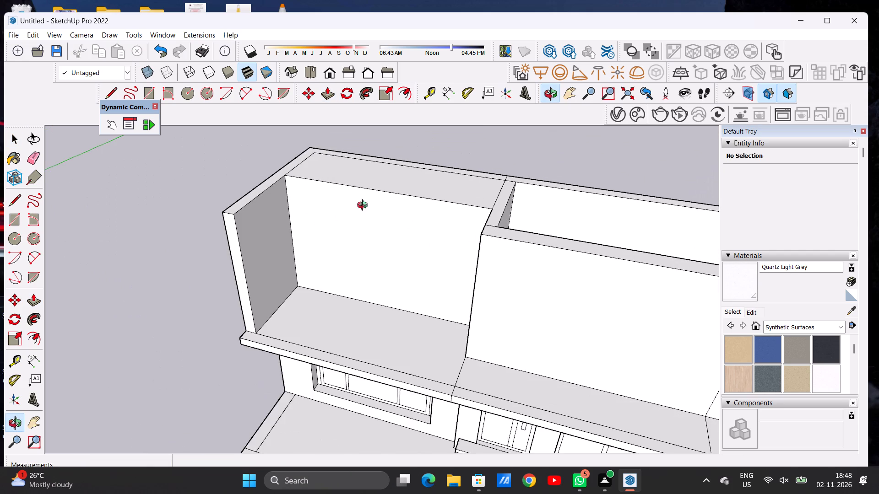
{"action": "scroll", "coordinate": [315, 177], "scroll_direction": "up", "scroll_amount": 11}
{"action": "scroll", "coordinate": [305, 194], "scroll_direction": "down", "scroll_amount": 1}
{"action": "scroll", "coordinate": [305, 194], "scroll_direction": "up", "scroll_amount": 2}
{"action": "left_click_drag", "start_coordinate": [281, 182], "coordinate": [397, 205]}
{"action": "scroll", "coordinate": [391, 220], "scroll_direction": "up", "scroll_amount": 4}
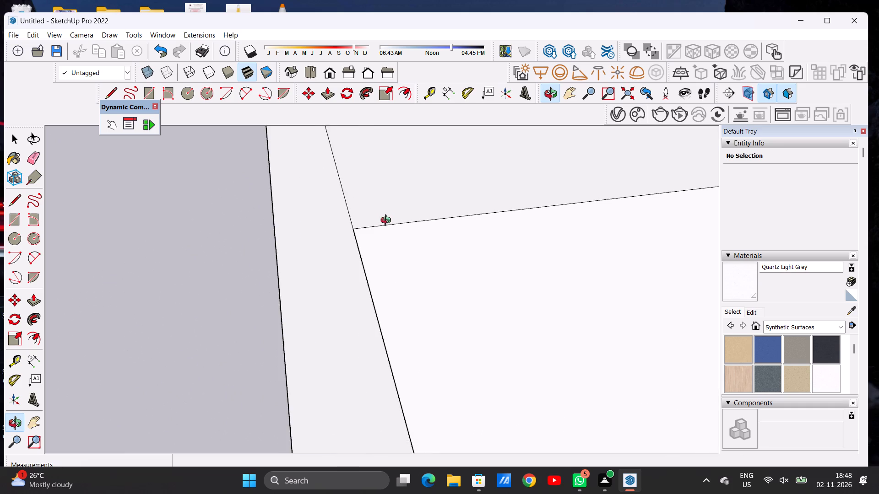
{"action": "scroll", "coordinate": [388, 221], "scroll_direction": "up", "scroll_amount": 18}
{"action": "scroll", "coordinate": [340, 208], "scroll_direction": "down", "scroll_amount": 1}
{"action": "scroll", "coordinate": [340, 208], "scroll_direction": "up", "scroll_amount": 18}
{"action": "left_click_drag", "start_coordinate": [398, 221], "coordinate": [392, 221]}
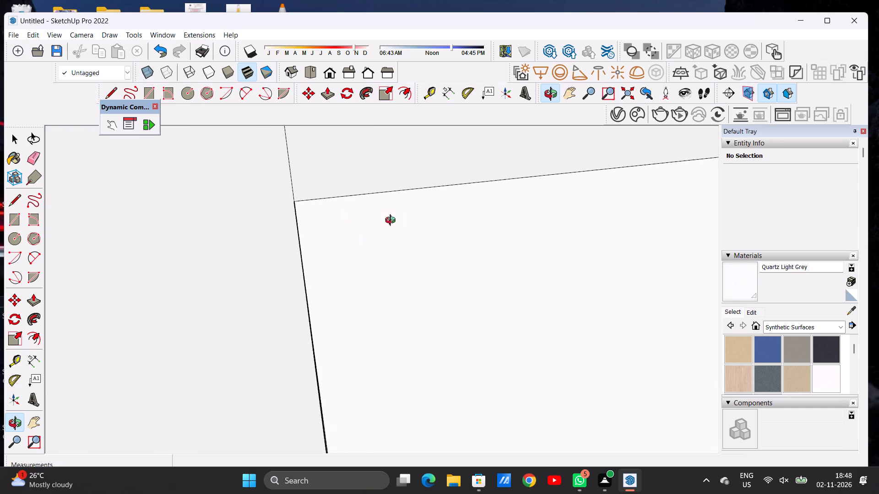
{"action": "left_click_drag", "start_coordinate": [392, 221], "coordinate": [298, 325]}
{"action": "scroll", "coordinate": [355, 172], "scroll_direction": "up", "scroll_amount": 5}
{"action": "left_click_drag", "start_coordinate": [300, 178], "coordinate": [489, 160]}
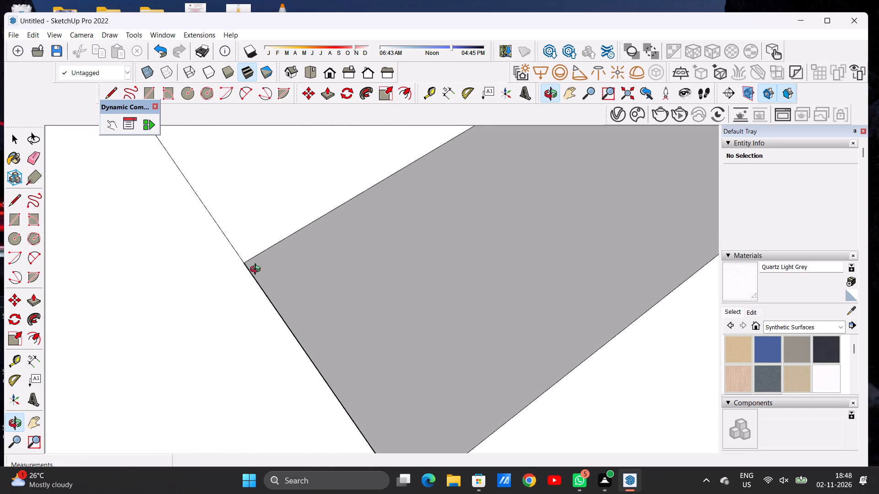
{"action": "scroll", "coordinate": [252, 270], "scroll_direction": "up", "scroll_amount": 2}
{"action": "scroll", "coordinate": [246, 270], "scroll_direction": "down", "scroll_amount": 1}
{"action": "scroll", "coordinate": [240, 270], "scroll_direction": "up", "scroll_amount": 11}
{"action": "key", "text": "space"}
{"action": "left_click", "coordinate": [244, 265]}
{"action": "left_click", "coordinate": [259, 230]}
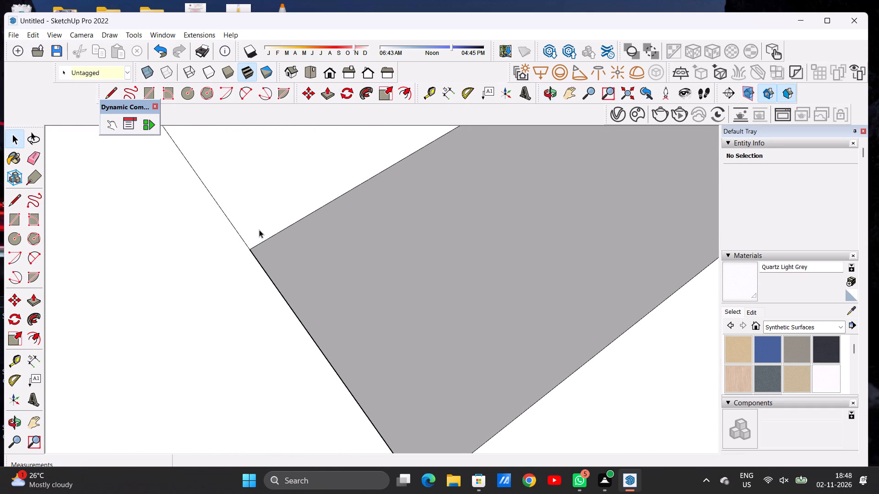
{"action": "key", "text": "space"}
{"action": "scroll", "coordinate": [267, 259], "scroll_direction": "down", "scroll_amount": 20}
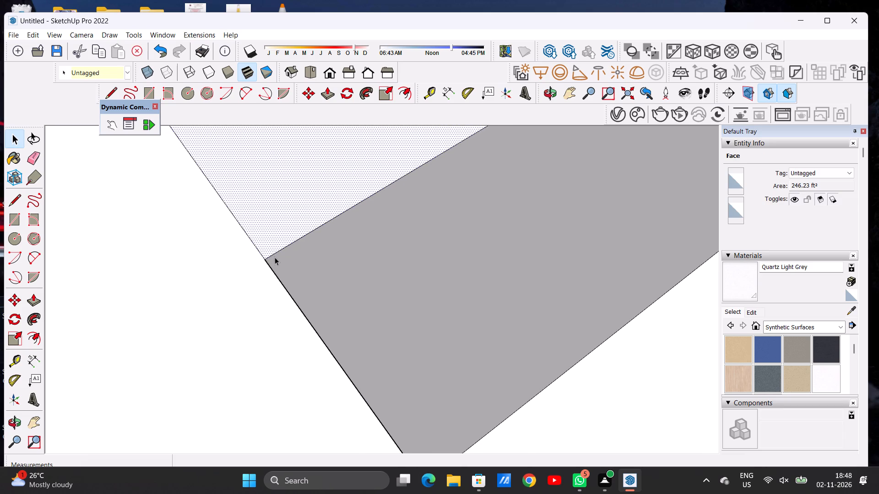
{"action": "scroll", "coordinate": [274, 259], "scroll_direction": "up", "scroll_amount": 1}
{"action": "scroll", "coordinate": [275, 257], "scroll_direction": "down", "scroll_amount": 19}
{"action": "scroll", "coordinate": [274, 263], "scroll_direction": "up", "scroll_amount": 1}
{"action": "scroll", "coordinate": [275, 263], "scroll_direction": "down", "scroll_amount": 8}
{"action": "scroll", "coordinate": [294, 263], "scroll_direction": "up", "scroll_amount": 1}
{"action": "scroll", "coordinate": [294, 263], "scroll_direction": "down", "scroll_amount": 20}
{"action": "scroll", "coordinate": [294, 263], "scroll_direction": "down", "scroll_amount": 4}
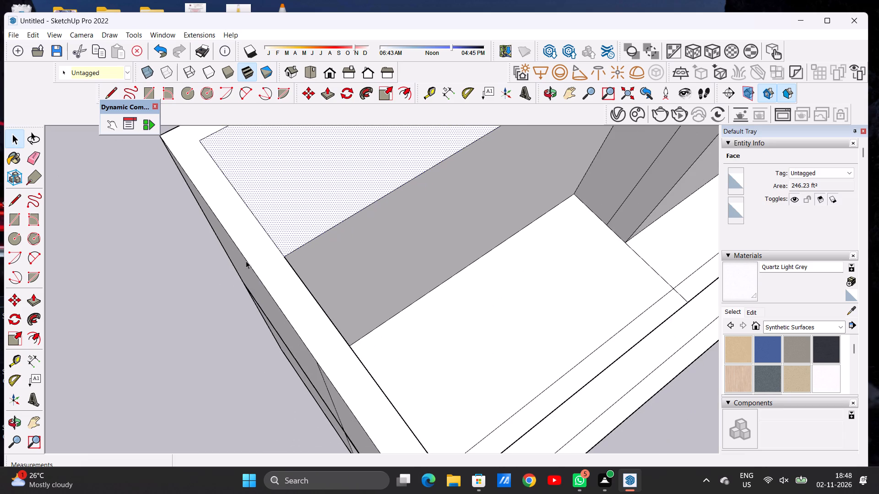
{"action": "left_click", "coordinate": [219, 271]}
Push/Pull the upper room's front wall forward about 3', toward the slab's front edge.
{"action": "left_click", "coordinate": [553, 95]}
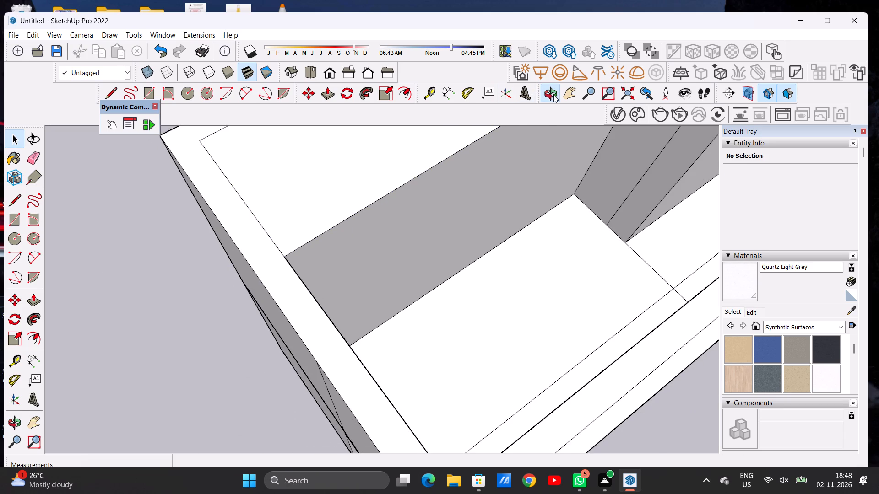
{"action": "left_click_drag", "start_coordinate": [512, 261], "coordinate": [372, 219]}
{"action": "scroll", "coordinate": [345, 294], "scroll_direction": "down", "scroll_amount": 1}
{"action": "scroll", "coordinate": [345, 301], "scroll_direction": "up", "scroll_amount": 1}
{"action": "scroll", "coordinate": [345, 304], "scroll_direction": "down", "scroll_amount": 14}
{"action": "left_click_drag", "start_coordinate": [416, 325], "coordinate": [418, 227]}
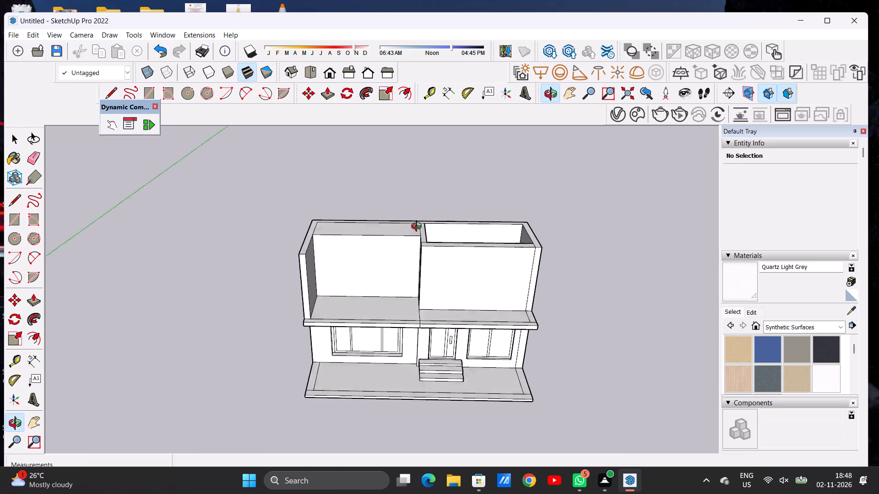
{"action": "left_click_drag", "start_coordinate": [418, 227], "coordinate": [289, 308]}
{"action": "scroll", "coordinate": [485, 387], "scroll_direction": "up", "scroll_amount": 2}
{"action": "scroll", "coordinate": [483, 385], "scroll_direction": "down", "scroll_amount": 1}
{"action": "scroll", "coordinate": [483, 385], "scroll_direction": "up", "scroll_amount": 2}
{"action": "scroll", "coordinate": [473, 393], "scroll_direction": "down", "scroll_amount": 1}
{"action": "scroll", "coordinate": [473, 393], "scroll_direction": "up", "scroll_amount": 3}
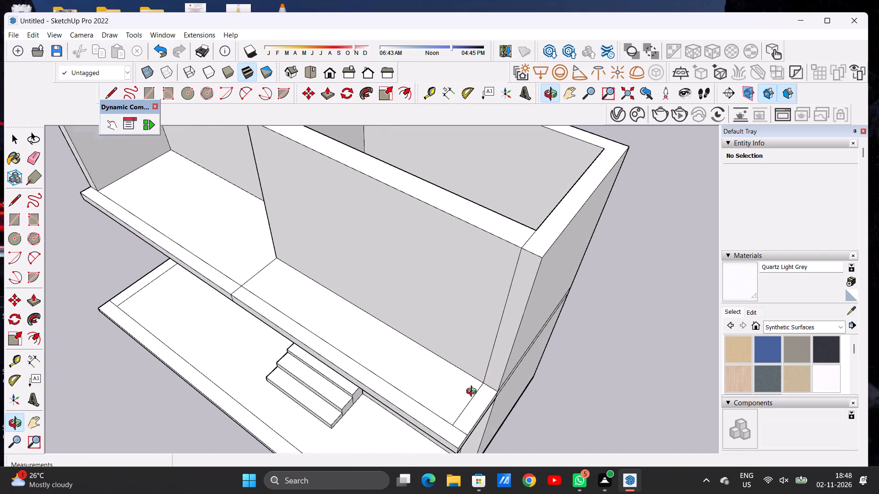
{"action": "scroll", "coordinate": [473, 392], "scroll_direction": "up", "scroll_amount": 9}
{"action": "scroll", "coordinate": [483, 382], "scroll_direction": "down", "scroll_amount": 1}
{"action": "key", "text": "p"}
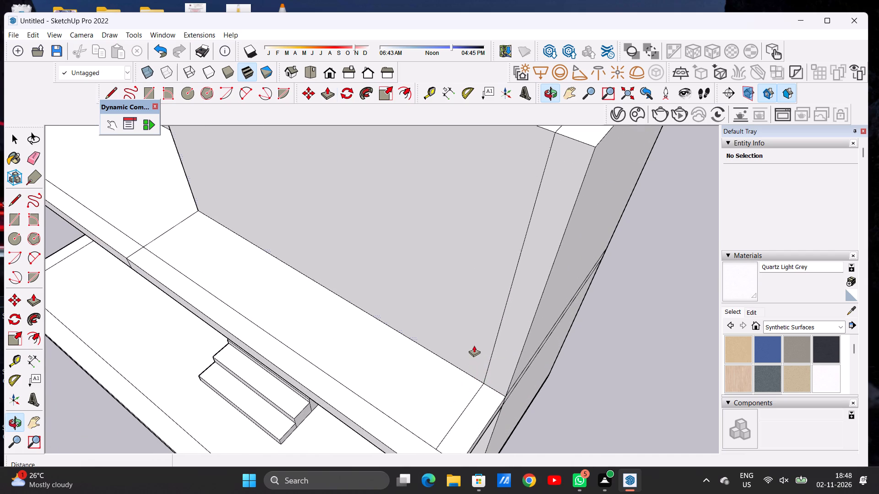
{"action": "left_click", "coordinate": [474, 345]}
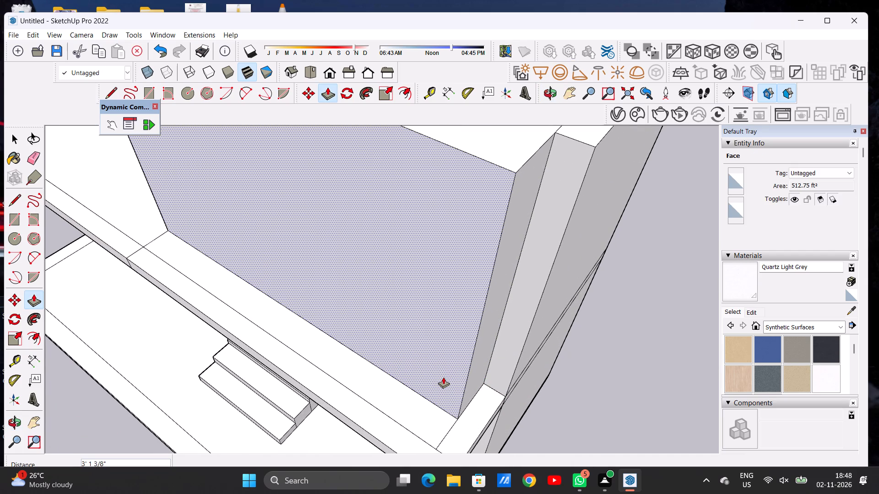
{"action": "left_click", "coordinate": [443, 377]}
Push/Pull the narrow front end of the upper room's outer side wall forward 3' 3/8", flush with the front wall.
{"action": "left_click", "coordinate": [496, 365]}
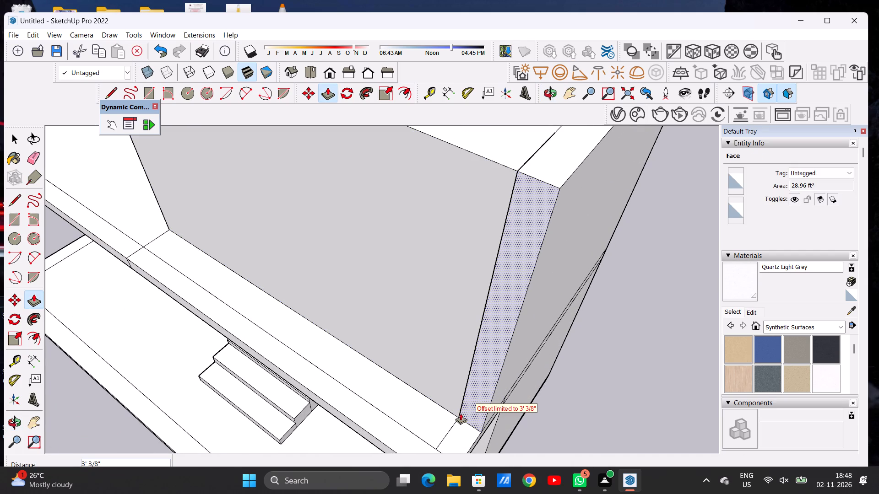
{"action": "left_click", "coordinate": [459, 411]}
{"action": "key", "text": "space"}
Draw two parallel lines about 28' long across the terrace floor between the side walls, the first starting at the upper room's front corner.
{"action": "scroll", "coordinate": [457, 377], "scroll_direction": "down", "scroll_amount": 9}
{"action": "scroll", "coordinate": [460, 325], "scroll_direction": "down", "scroll_amount": 6}
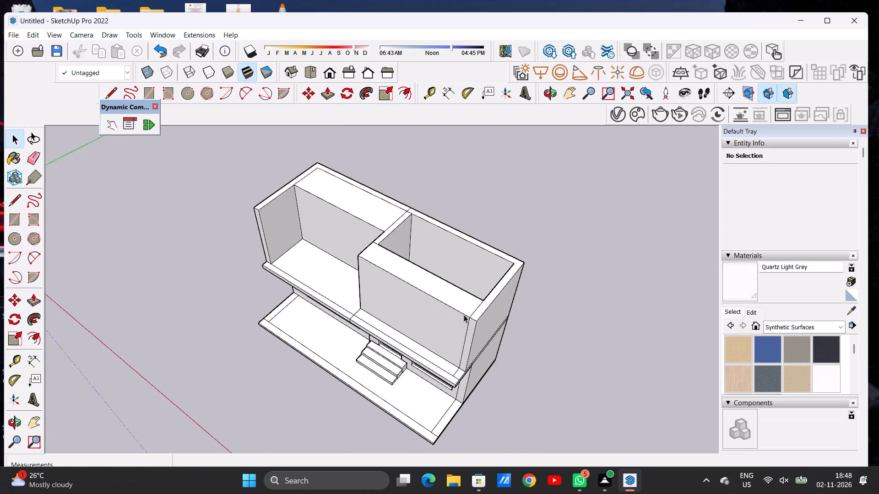
{"action": "scroll", "coordinate": [464, 315], "scroll_direction": "down", "scroll_amount": 1}
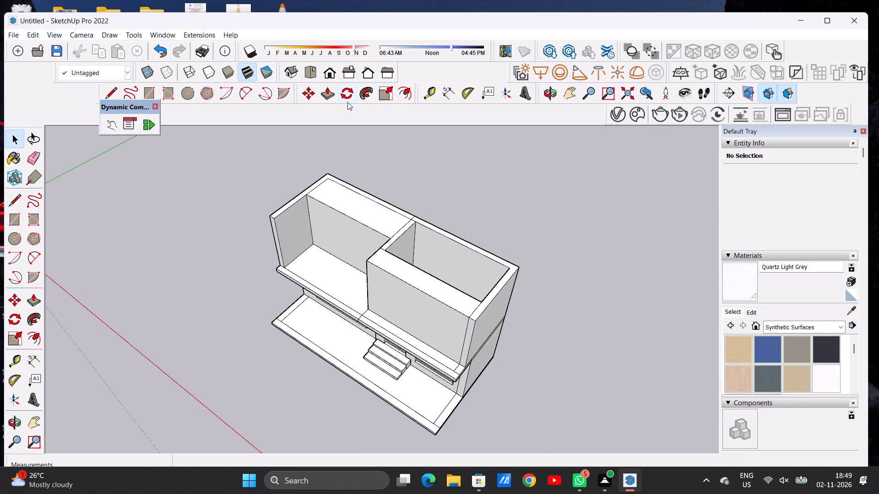
{"action": "left_click", "coordinate": [550, 95]}
{"action": "left_click_drag", "start_coordinate": [314, 316], "coordinate": [435, 287]}
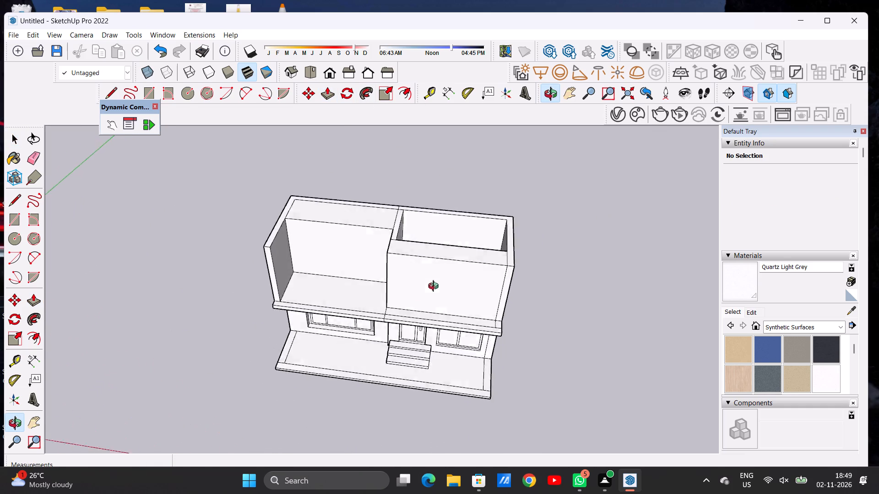
{"action": "left_click_drag", "start_coordinate": [435, 287], "coordinate": [438, 330]}
{"action": "scroll", "coordinate": [361, 318], "scroll_direction": "up", "scroll_amount": 1}
{"action": "scroll", "coordinate": [361, 318], "scroll_direction": "down", "scroll_amount": 1}
{"action": "scroll", "coordinate": [361, 318], "scroll_direction": "up", "scroll_amount": 6}
{"action": "left_click_drag", "start_coordinate": [361, 318], "coordinate": [379, 324]}
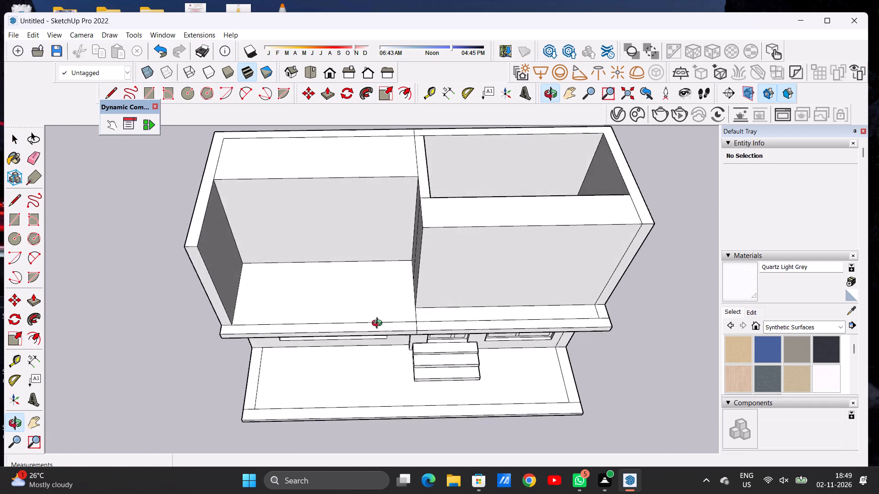
{"action": "left_click_drag", "start_coordinate": [379, 324], "coordinate": [382, 350]}
{"action": "scroll", "coordinate": [413, 325], "scroll_direction": "up", "scroll_amount": 7}
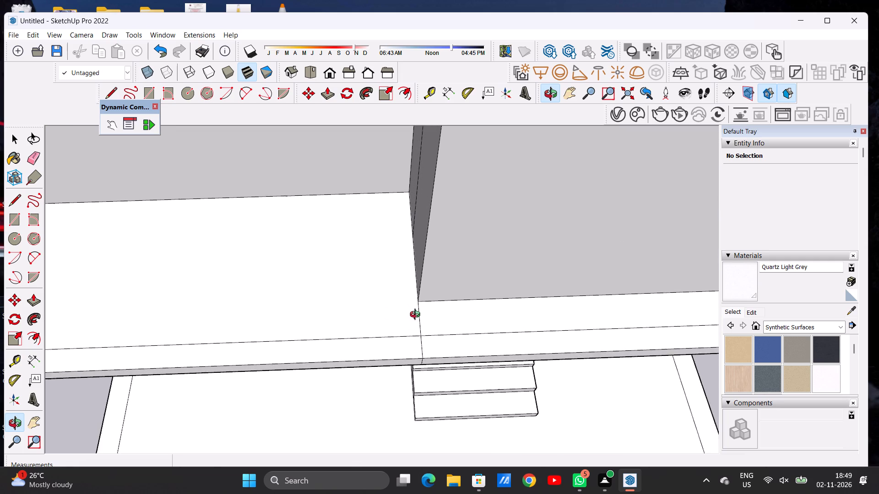
{"action": "scroll", "coordinate": [417, 316], "scroll_direction": "up", "scroll_amount": 2}
{"action": "key", "text": "l"}
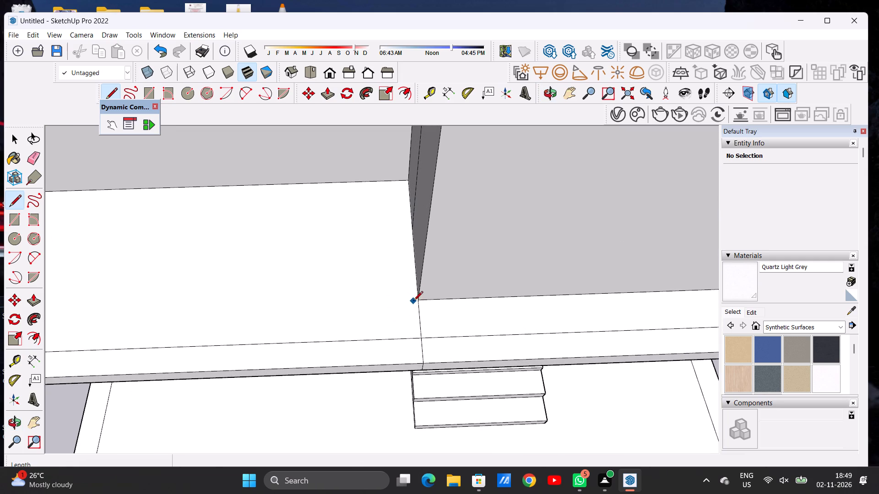
{"action": "left_click", "coordinate": [419, 299]}
{"action": "scroll", "coordinate": [433, 292], "scroll_direction": "down", "scroll_amount": 11}
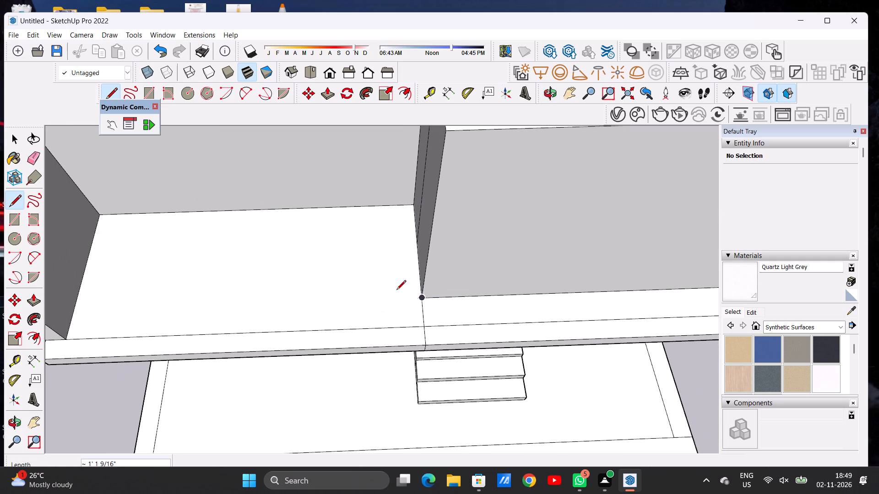
{"action": "left_click", "coordinate": [76, 310]}
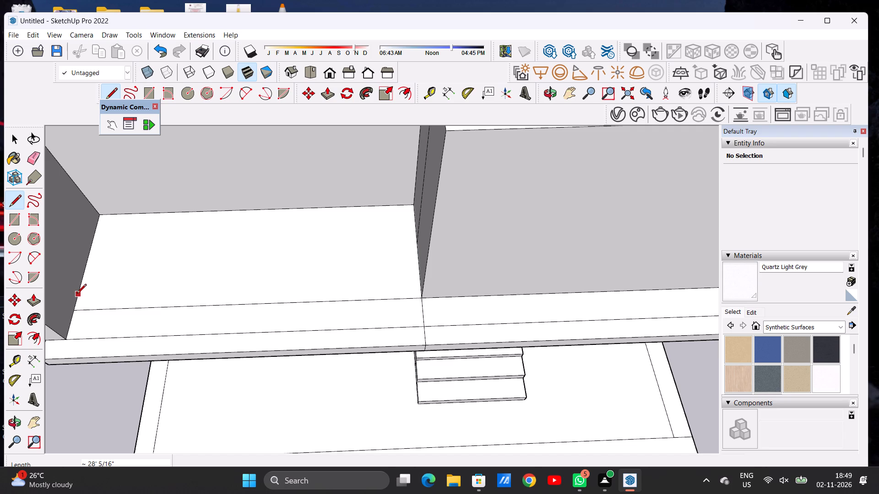
{"action": "left_click", "coordinate": [77, 294]}
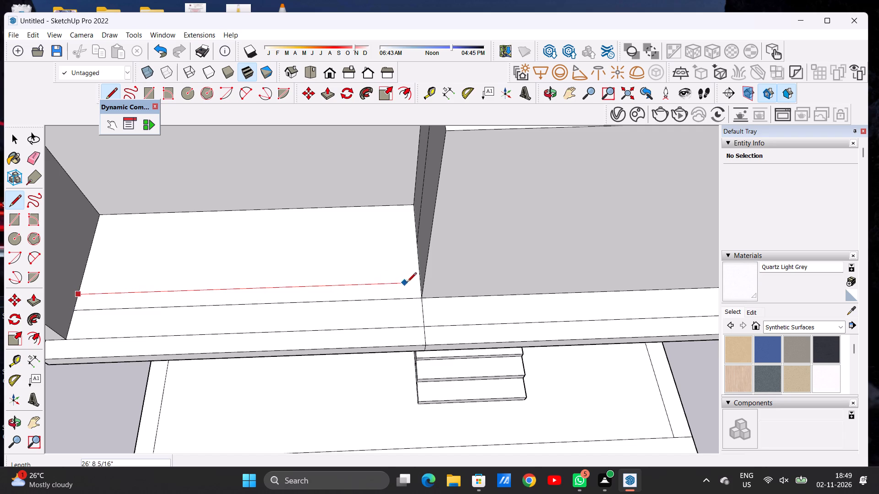
{"action": "left_click", "coordinate": [418, 283]}
{"action": "key", "text": "space"}
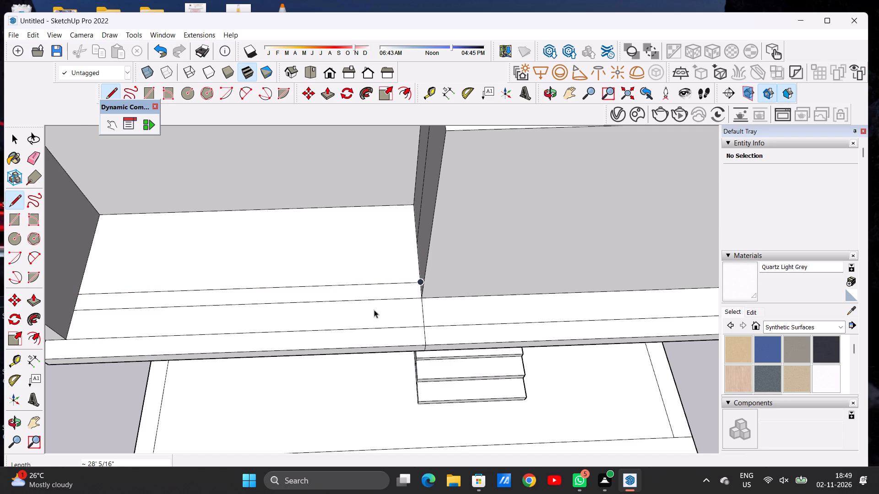
Examine the building's front, comparing the upper storey and terrace with the ground-floor door and windows.
{"action": "scroll", "coordinate": [336, 320], "scroll_direction": "down", "scroll_amount": 6}
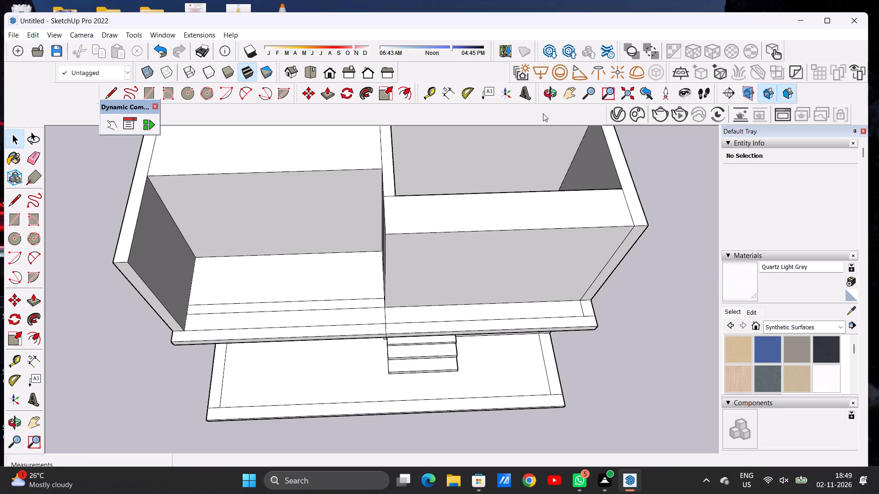
{"action": "left_click", "coordinate": [548, 97]}
{"action": "left_click_drag", "start_coordinate": [484, 290], "coordinate": [481, 227]}
{"action": "scroll", "coordinate": [400, 309], "scroll_direction": "down", "scroll_amount": 6}
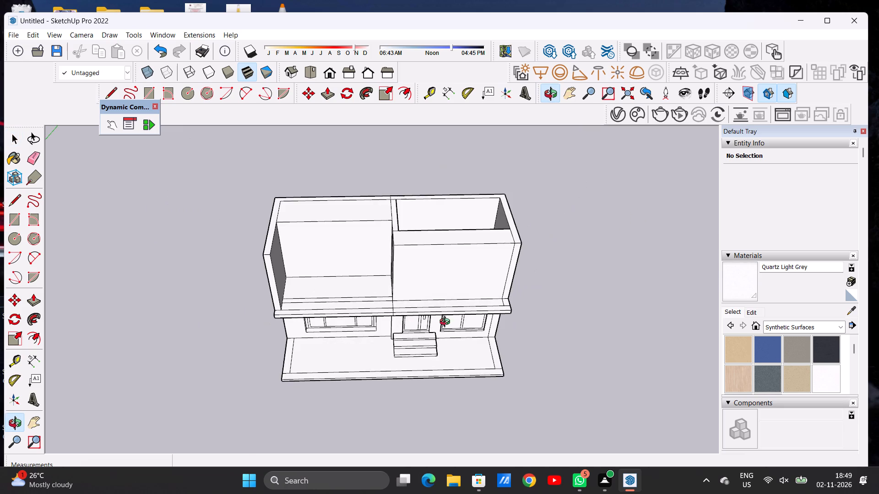
{"action": "left_click_drag", "start_coordinate": [462, 324], "coordinate": [464, 191]}
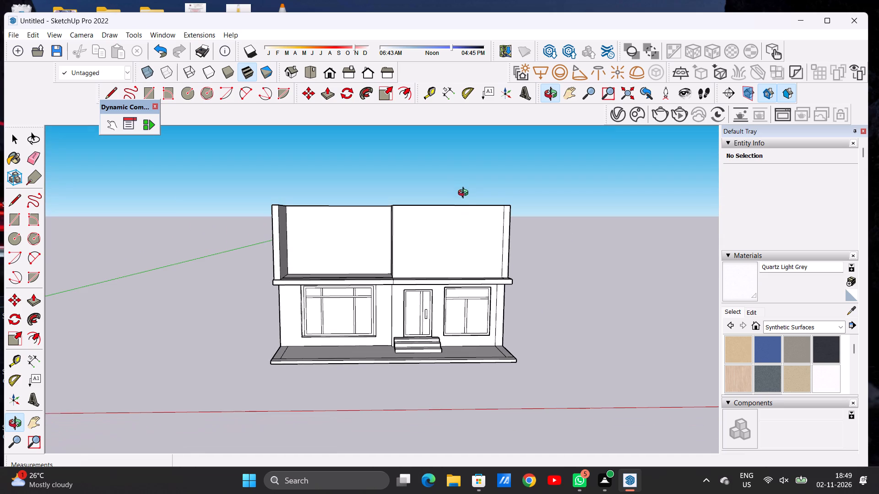
{"action": "scroll", "coordinate": [484, 255], "scroll_direction": "up", "scroll_amount": 10}
{"action": "left_click_drag", "start_coordinate": [441, 267], "coordinate": [441, 285]}
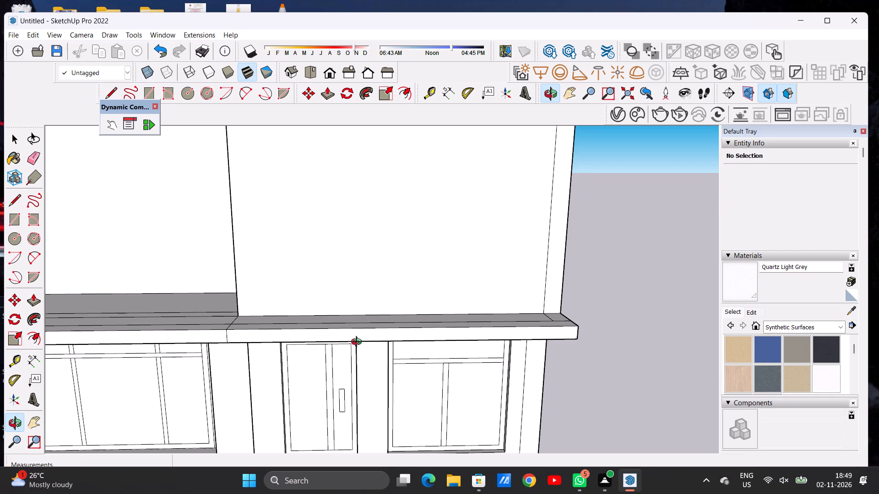
{"action": "left_click_drag", "start_coordinate": [359, 331], "coordinate": [363, 349]}
{"action": "scroll", "coordinate": [364, 354], "scroll_direction": "down", "scroll_amount": 8}
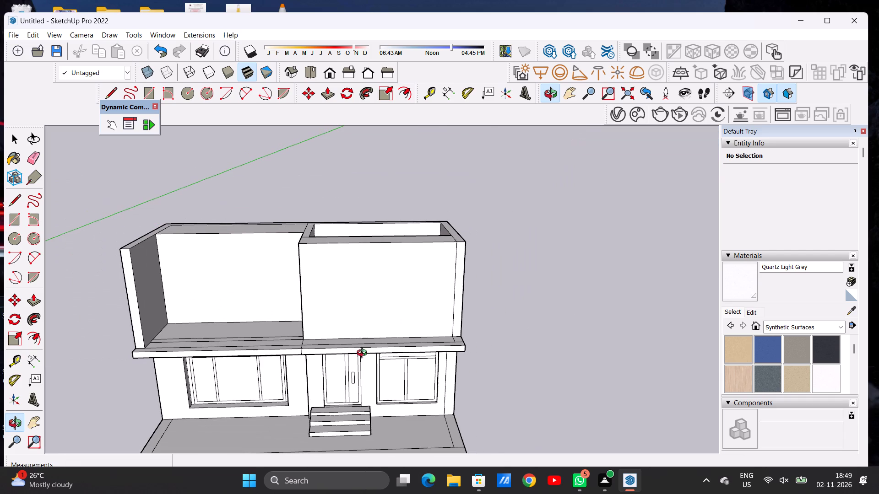
Draw a rectangle about 19' 8" by 16' 4" on the upper room's front wall, rising from the wall's base.
{"action": "left_click_drag", "start_coordinate": [363, 328], "coordinate": [364, 319]}
{"action": "scroll", "coordinate": [365, 332], "scroll_direction": "up", "scroll_amount": 3}
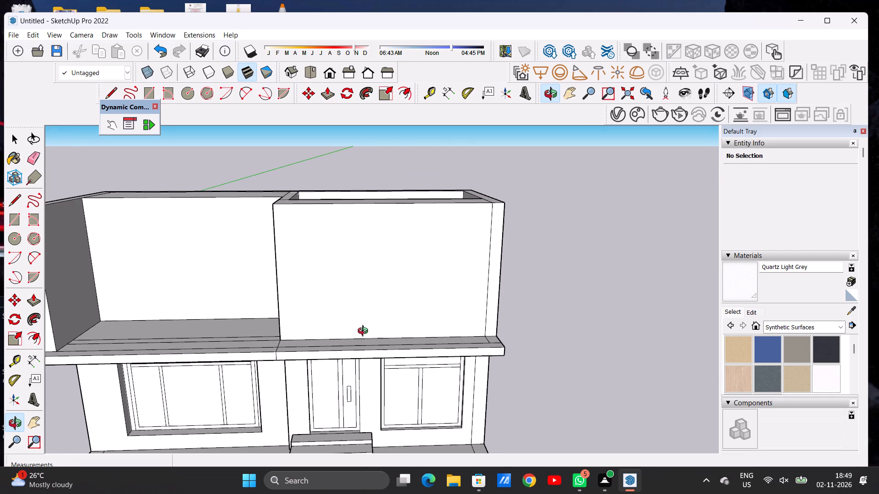
{"action": "key", "text": "r"}
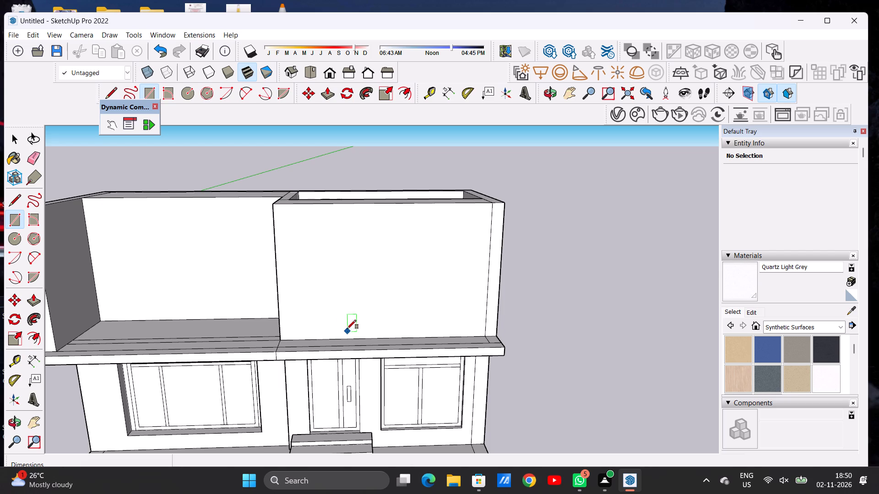
{"action": "left_click", "coordinate": [311, 337]}
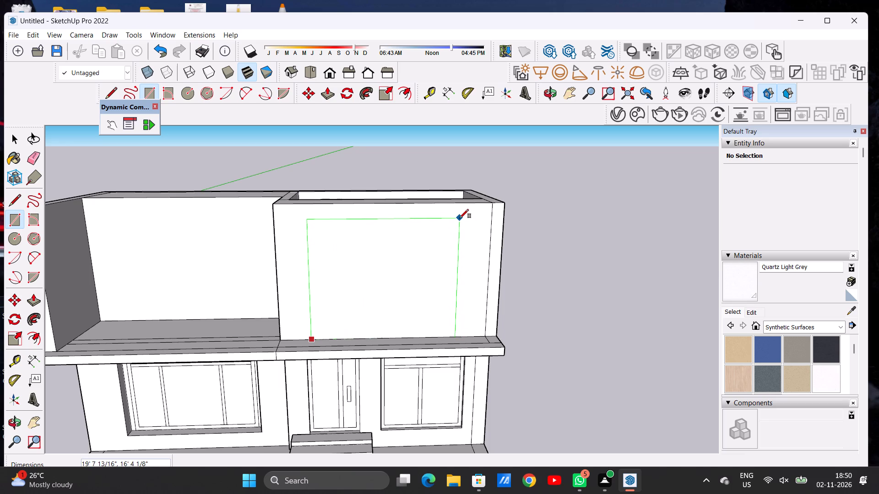
{"action": "left_click", "coordinate": [460, 218]}
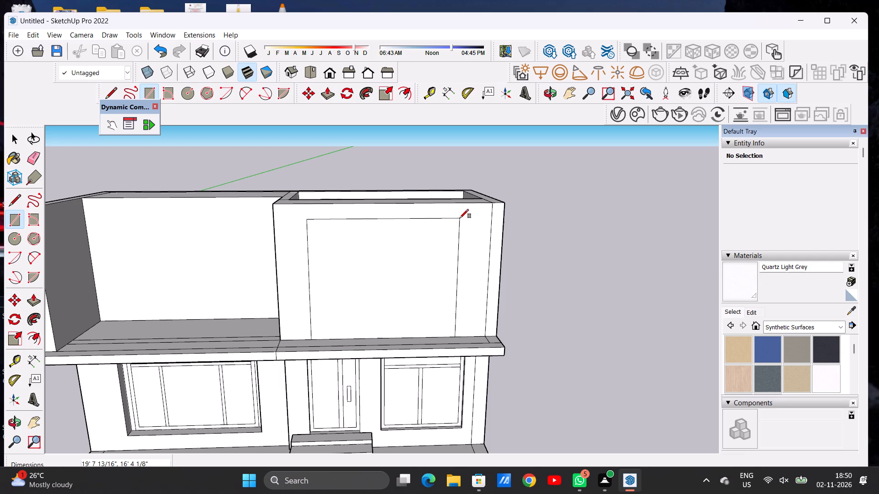
{"action": "key", "text": "space"}
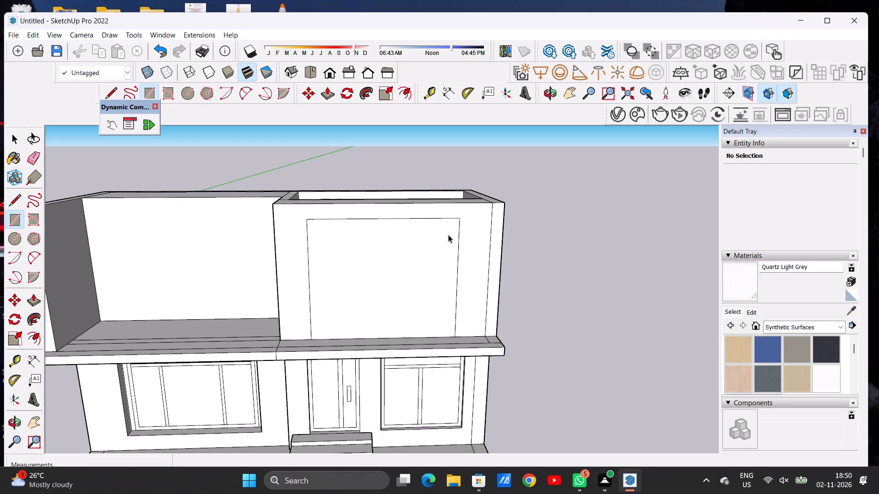
Draw a horizontal line about 19' 8" long across the rectangle, slightly above the wall's base.
{"action": "scroll", "coordinate": [419, 259], "scroll_direction": "down", "scroll_amount": 5}
{"action": "scroll", "coordinate": [437, 296], "scroll_direction": "up", "scroll_amount": 7}
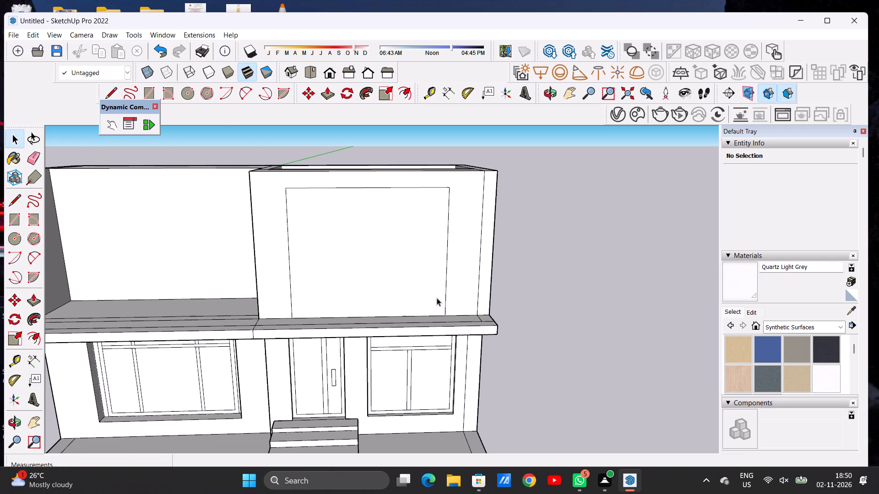
{"action": "key", "text": "l"}
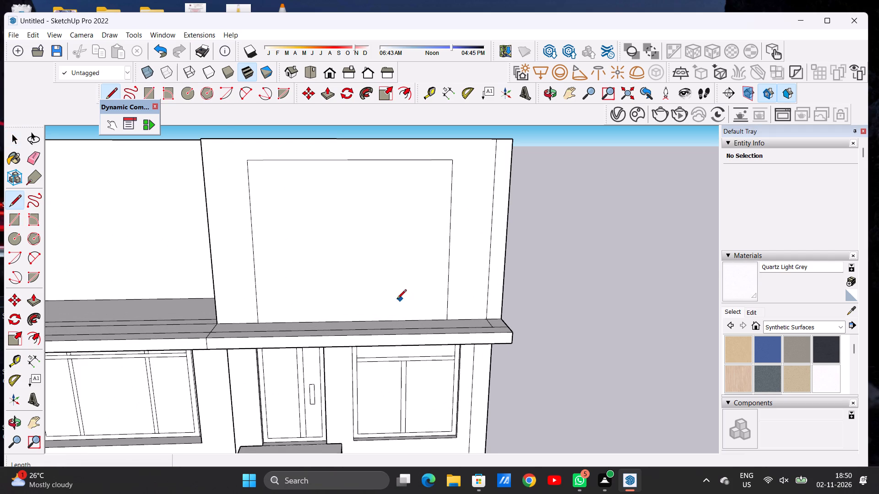
{"action": "left_click", "coordinate": [259, 309]}
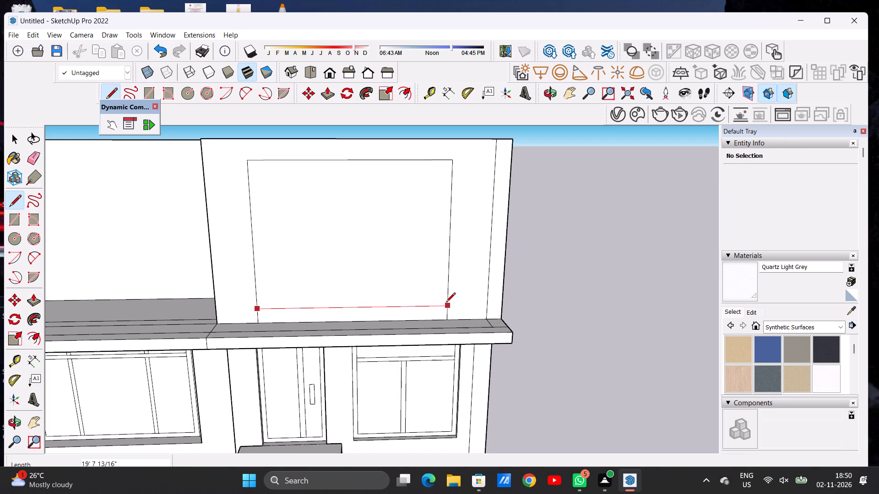
{"action": "left_click", "coordinate": [446, 303]}
{"action": "key", "text": "space"}
Erase the two short side edges below the horizontal line, leaving a closed window outline above the base.
{"action": "type", "text": "E"}
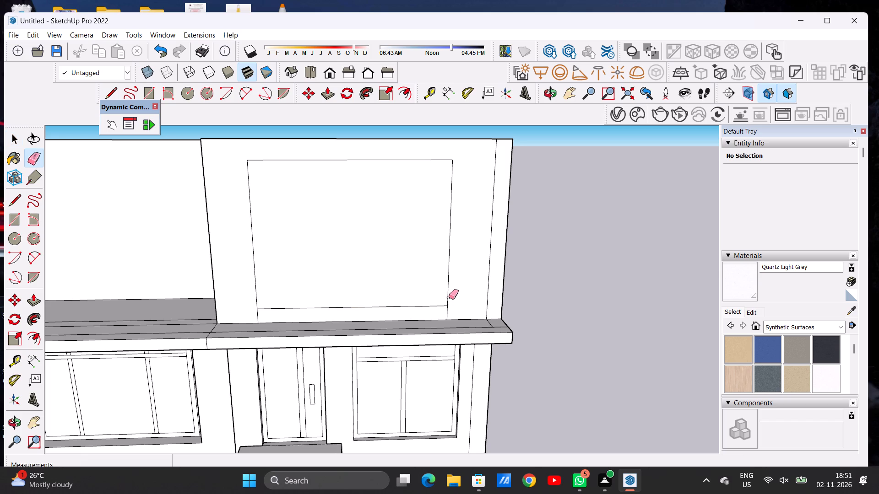
{"action": "scroll", "coordinate": [450, 314], "scroll_direction": "up", "scroll_amount": 9}
{"action": "left_click_drag", "start_coordinate": [448, 309], "coordinate": [439, 314]}
{"action": "scroll", "coordinate": [484, 311], "scroll_direction": "down", "scroll_amount": 7}
{"action": "scroll", "coordinate": [212, 309], "scroll_direction": "up", "scroll_amount": 6}
{"action": "left_click_drag", "start_coordinate": [212, 308], "coordinate": [217, 313]}
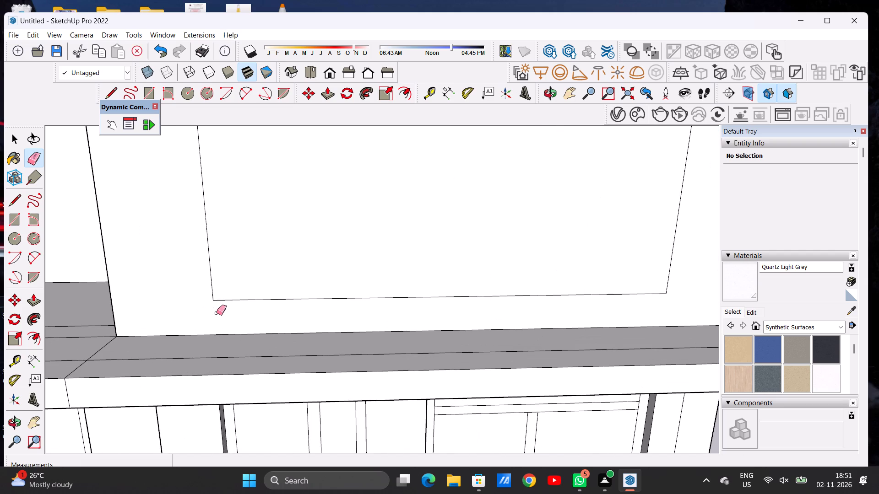
{"action": "key", "text": "space"}
Push/Pull the window rectangle on the upper room's front wall inward about 1' 4" as a recess.
{"action": "scroll", "coordinate": [259, 336], "scroll_direction": "down", "scroll_amount": 13}
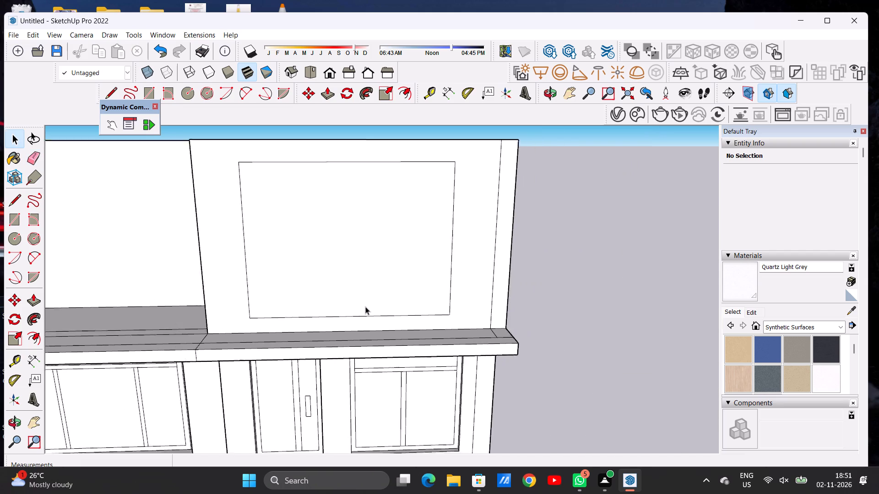
{"action": "scroll", "coordinate": [365, 306], "scroll_direction": "down", "scroll_amount": 2}
{"action": "scroll", "coordinate": [412, 322], "scroll_direction": "down", "scroll_amount": 6}
{"action": "left_click", "coordinate": [552, 89]}
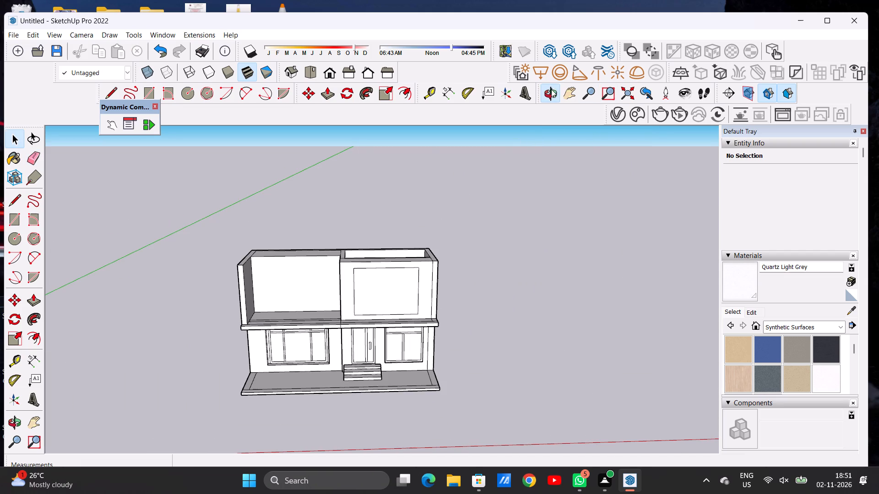
{"action": "left_click_drag", "start_coordinate": [423, 252], "coordinate": [413, 207]}
{"action": "scroll", "coordinate": [390, 297], "scroll_direction": "up", "scroll_amount": 4}
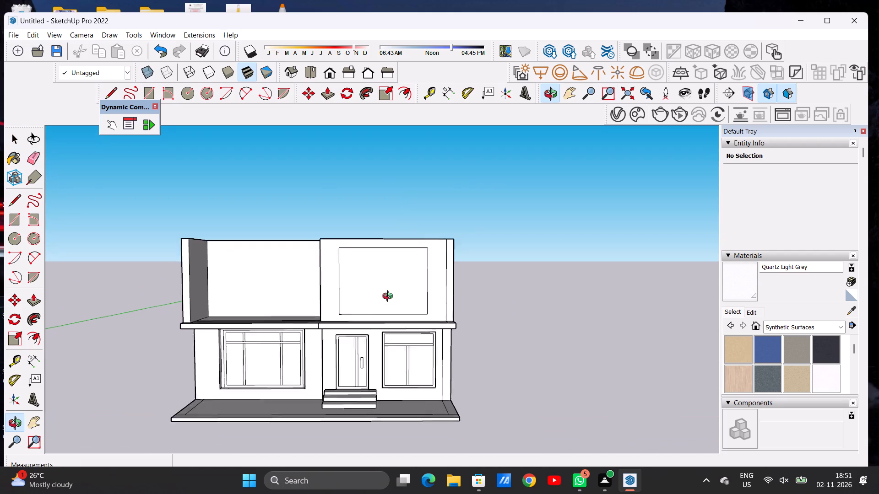
{"action": "scroll", "coordinate": [390, 297], "scroll_direction": "up", "scroll_amount": 4}
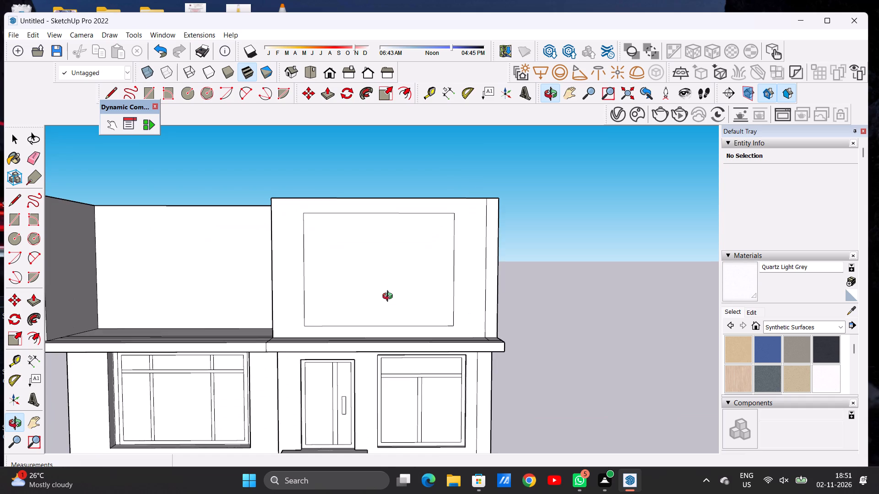
{"action": "left_click_drag", "start_coordinate": [400, 246], "coordinate": [398, 284]}
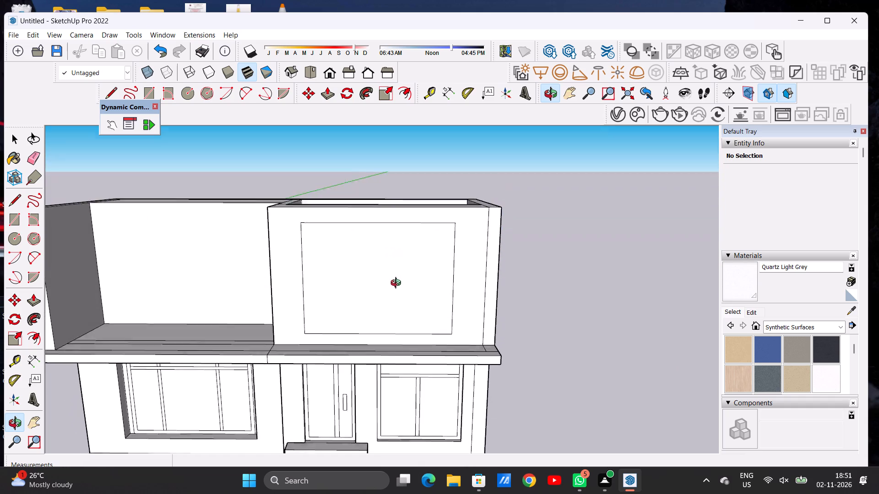
{"action": "left_click_drag", "start_coordinate": [398, 284], "coordinate": [391, 355]}
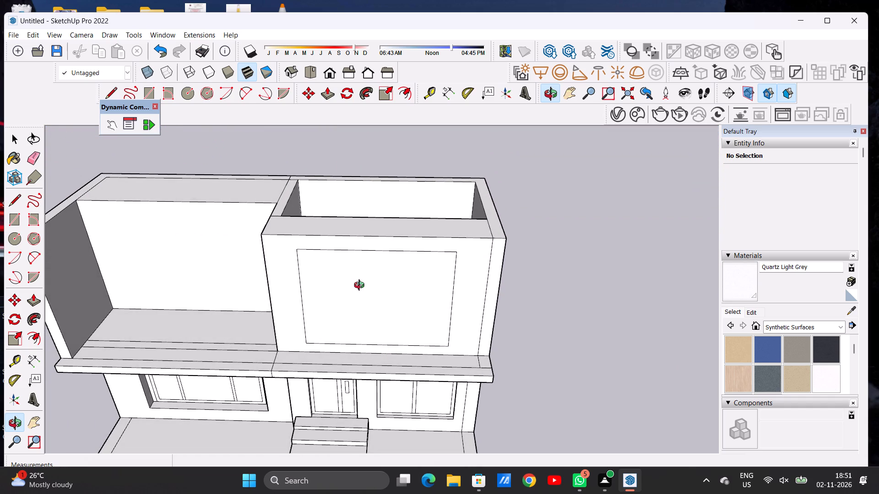
{"action": "scroll", "coordinate": [361, 286], "scroll_direction": "up", "scroll_amount": 7}
{"action": "scroll", "coordinate": [369, 307], "scroll_direction": "down", "scroll_amount": 6}
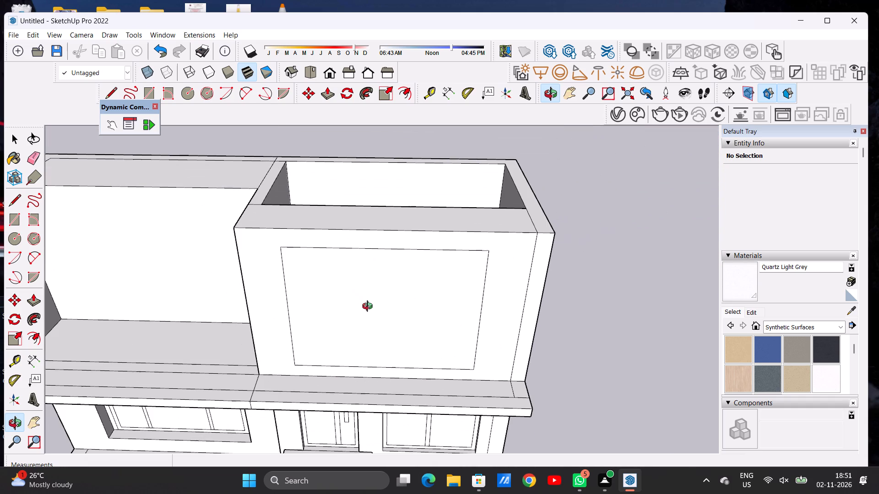
{"action": "key", "text": "p"}
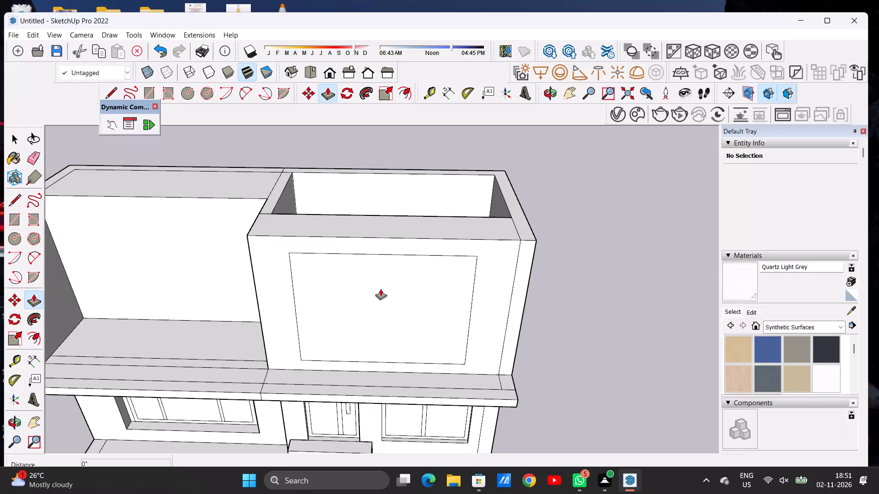
{"action": "scroll", "coordinate": [385, 306], "scroll_direction": "up", "scroll_amount": 5}
{"action": "left_click", "coordinate": [382, 313]}
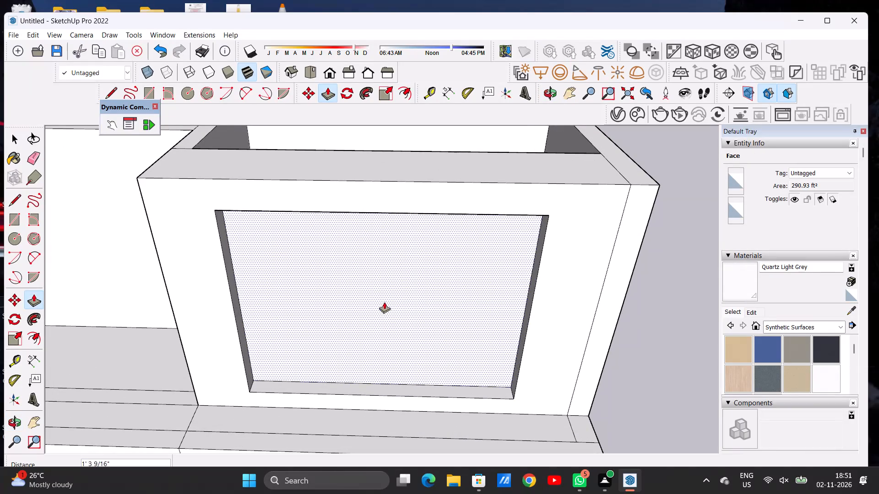
{"action": "left_click", "coordinate": [385, 301]}
{"action": "key", "text": "space"}
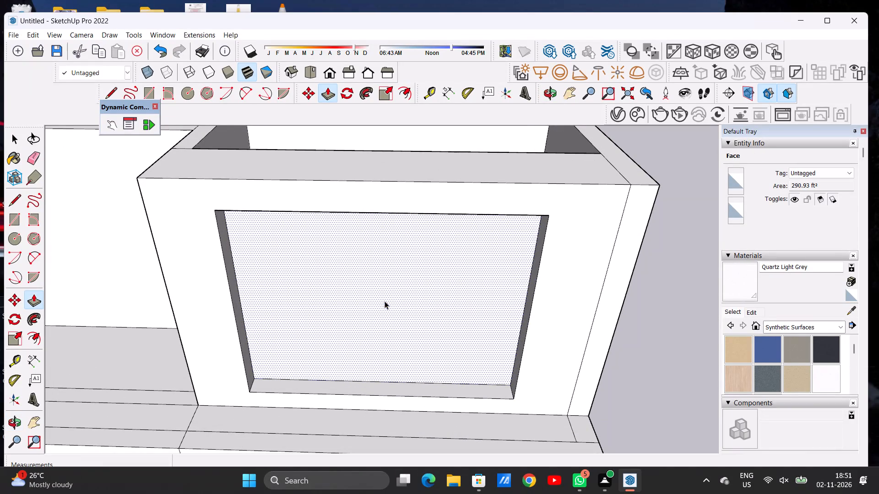
Offset the edges of the recessed window face inward about 9" to outline the window frame.
{"action": "scroll", "coordinate": [375, 327], "scroll_direction": "down", "scroll_amount": 11}
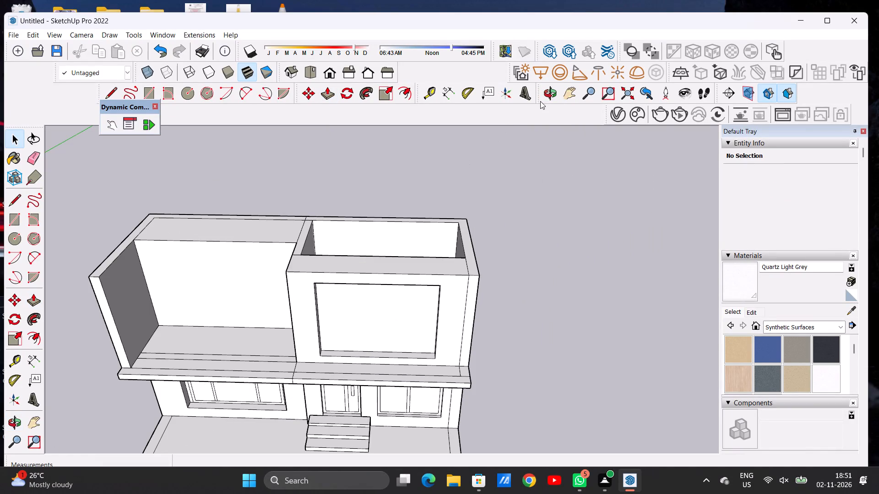
{"action": "left_click", "coordinate": [551, 87]}
{"action": "left_click_drag", "start_coordinate": [414, 347], "coordinate": [418, 246]}
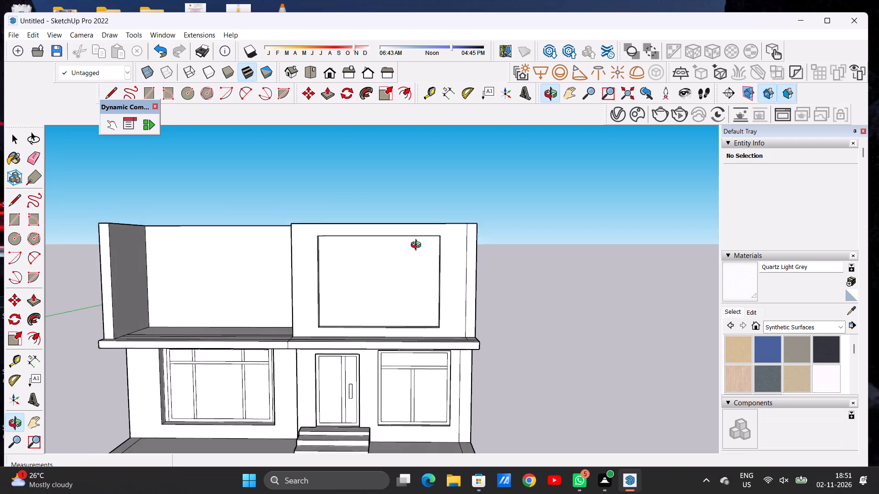
{"action": "left_click_drag", "start_coordinate": [418, 246], "coordinate": [418, 252]}
{"action": "scroll", "coordinate": [485, 314], "scroll_direction": "down", "scroll_amount": 5}
{"action": "scroll", "coordinate": [410, 272], "scroll_direction": "up", "scroll_amount": 4}
{"action": "scroll", "coordinate": [410, 272], "scroll_direction": "down", "scroll_amount": 1}
{"action": "scroll", "coordinate": [410, 272], "scroll_direction": "up", "scroll_amount": 1}
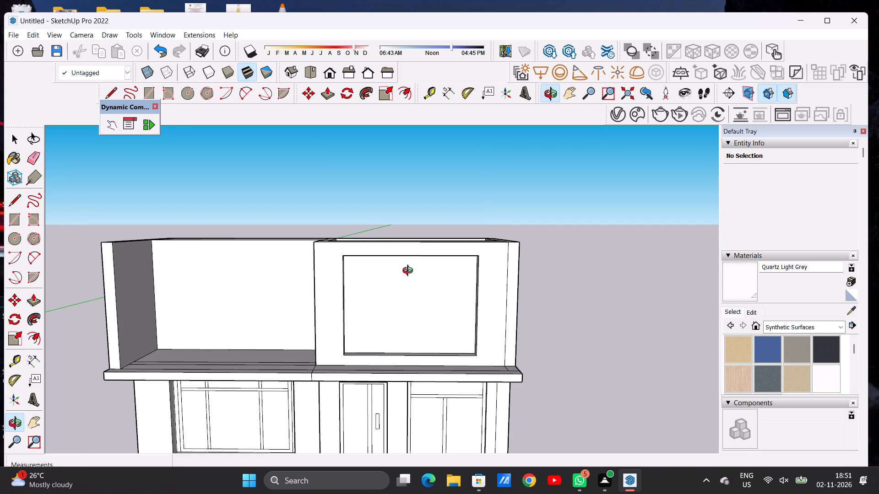
{"action": "type", "text": "OF"}
{"action": "scroll", "coordinate": [404, 297], "scroll_direction": "up", "scroll_amount": 1}
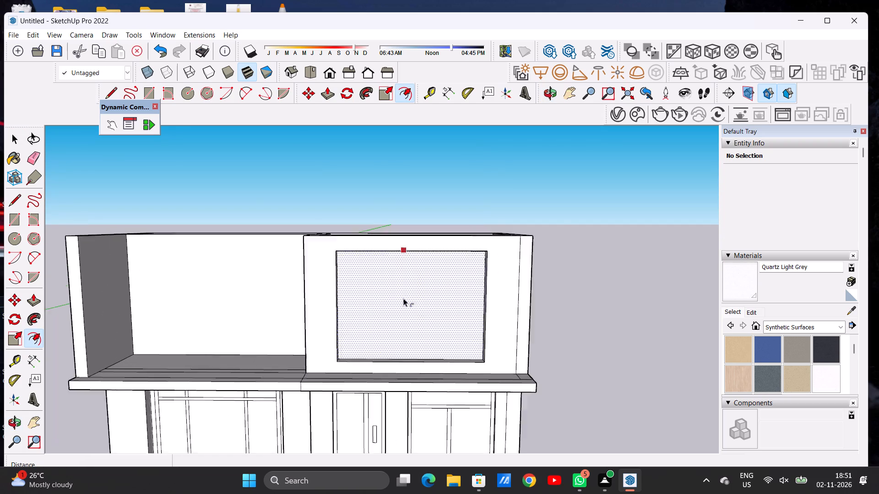
{"action": "scroll", "coordinate": [403, 298], "scroll_direction": "up", "scroll_amount": 2}
{"action": "left_click", "coordinate": [356, 243]}
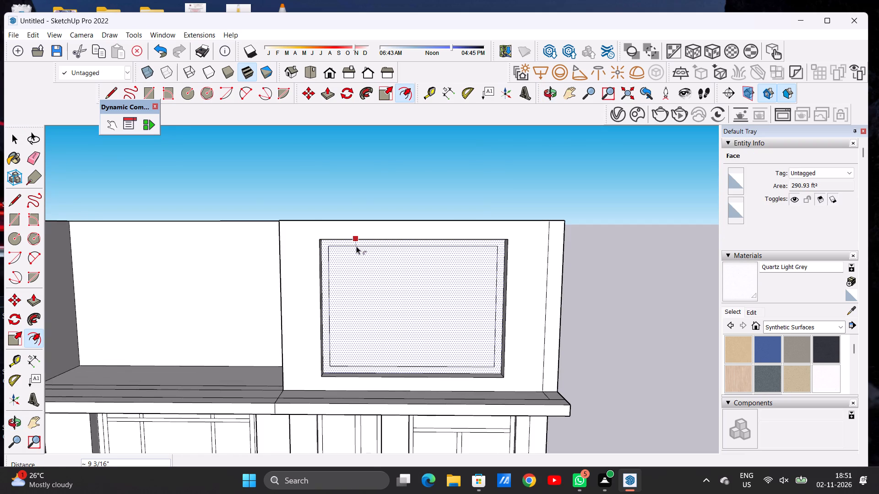
{"action": "left_click", "coordinate": [356, 246]}
{"action": "key", "text": "space"}
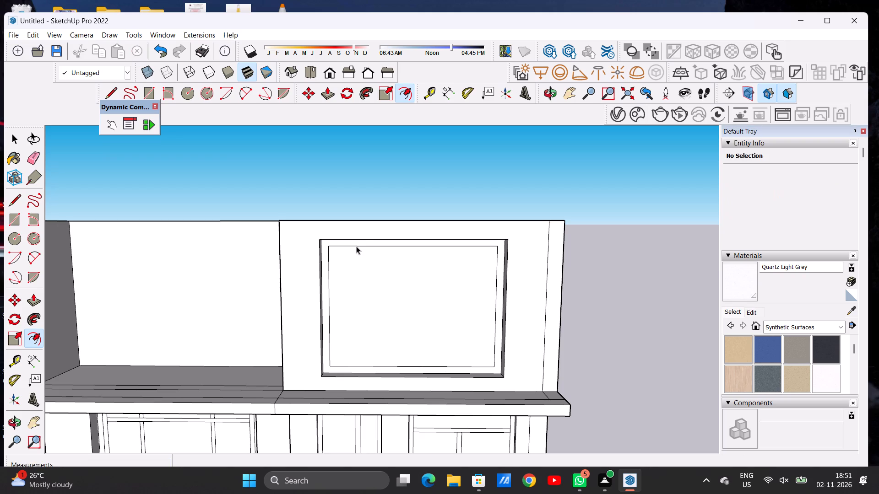
Draw two closely spaced vertical lines about 13' 3" high inside the window frame, nearer its terrace side, to outline a mullion.
{"action": "type", "text": "L"}
{"action": "scroll", "coordinate": [354, 266], "scroll_direction": "up", "scroll_amount": 3}
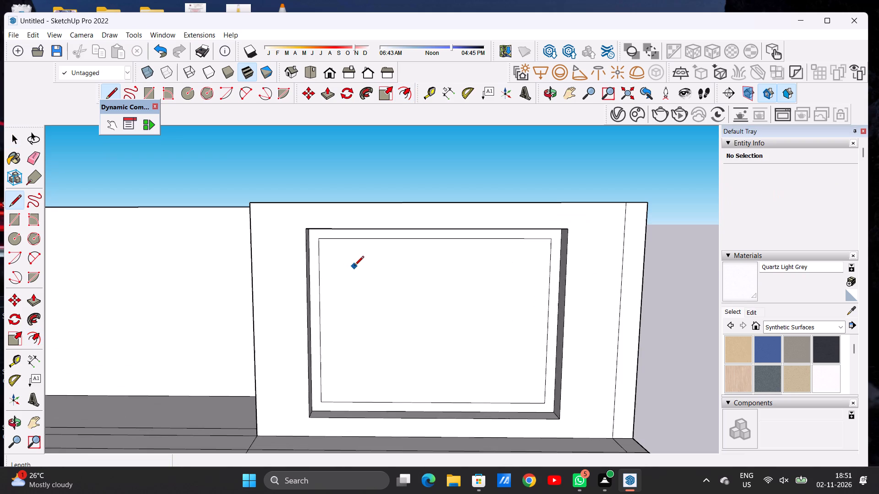
{"action": "left_click", "coordinate": [369, 239]}
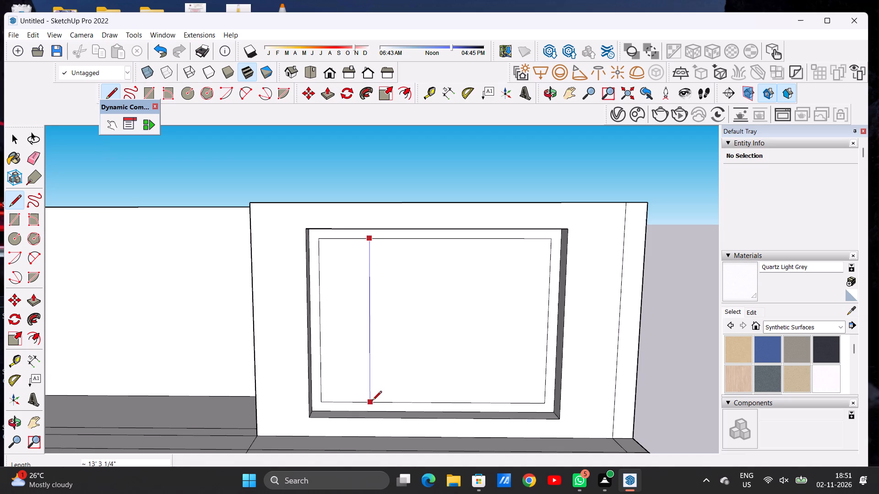
{"action": "left_click", "coordinate": [372, 400]}
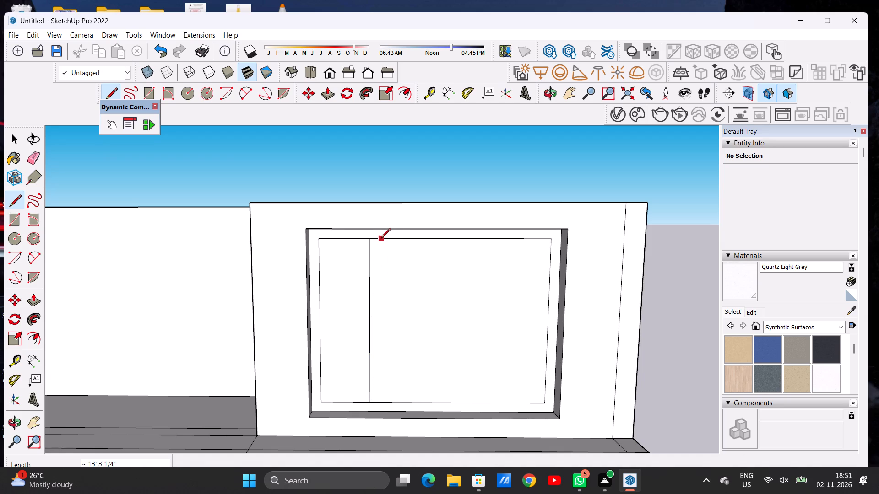
{"action": "scroll", "coordinate": [380, 248], "scroll_direction": "up", "scroll_amount": 4}
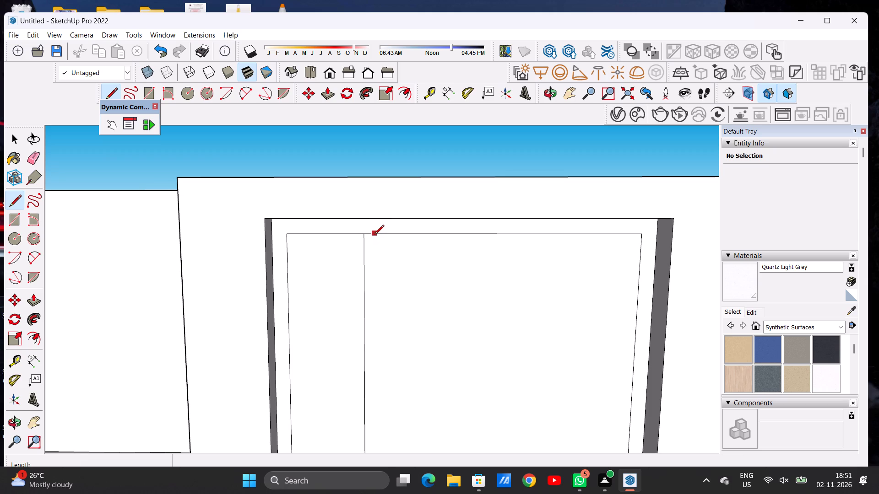
{"action": "left_click", "coordinate": [374, 235]}
{"action": "scroll", "coordinate": [382, 252], "scroll_direction": "down", "scroll_amount": 7}
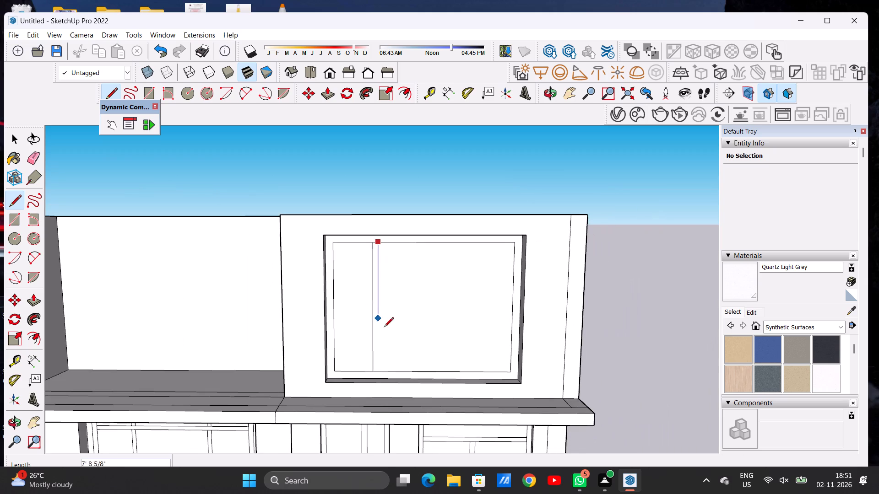
{"action": "scroll", "coordinate": [384, 360], "scroll_direction": "up", "scroll_amount": 6}
{"action": "left_click", "coordinate": [372, 382]}
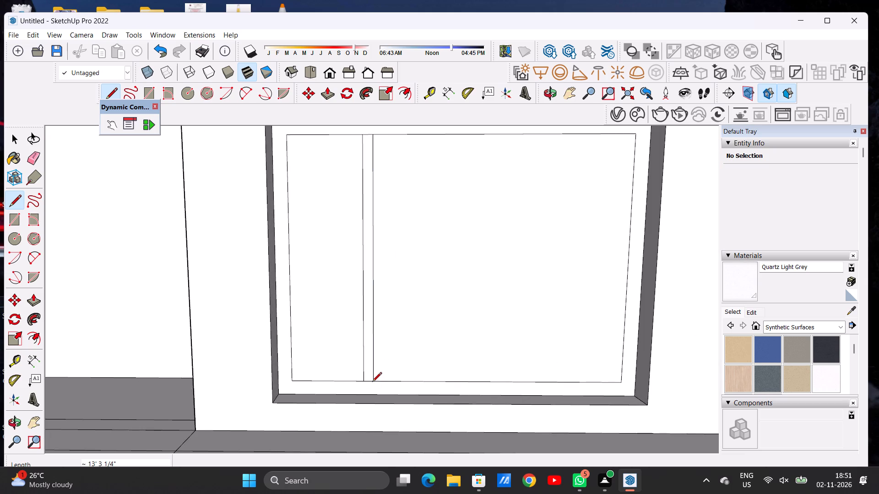
{"action": "scroll", "coordinate": [364, 362], "scroll_direction": "down", "scroll_amount": 7}
{"action": "key", "text": "space"}
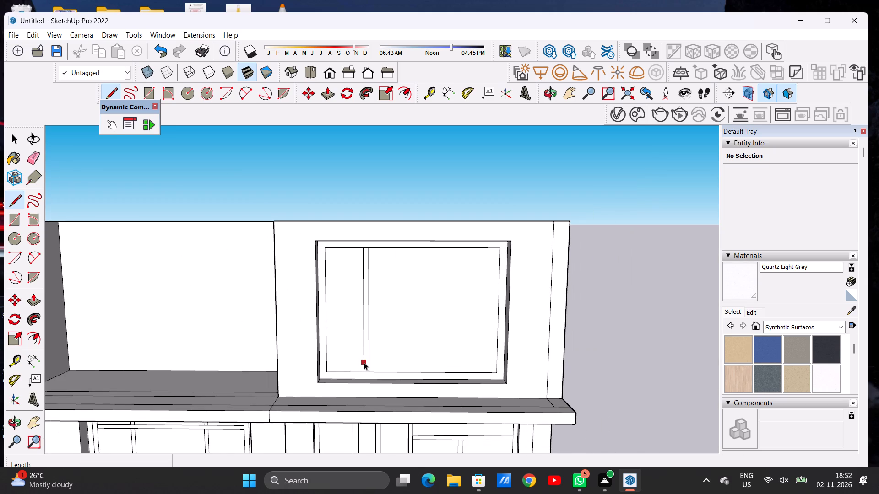
{"action": "scroll", "coordinate": [359, 365], "scroll_direction": "up", "scroll_amount": 6}
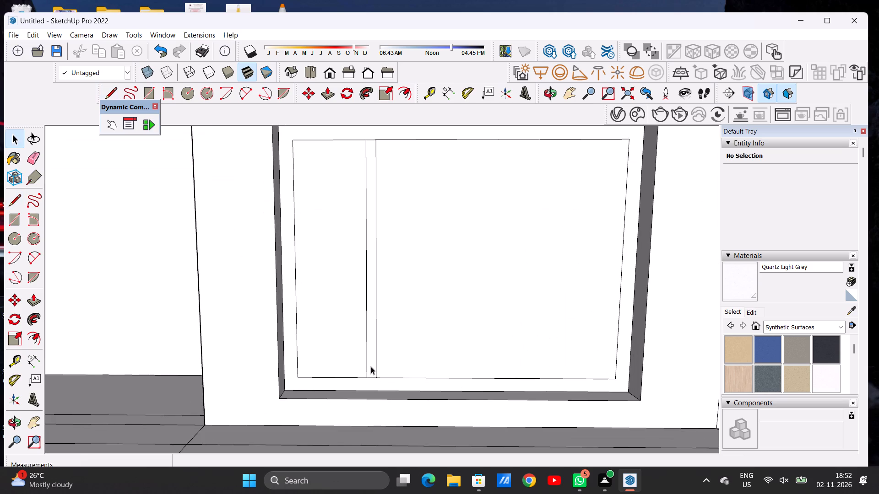
Copy the mullion strip about 9' 2 5/8" horizontally across the upper window to the side away from the terrace.
{"action": "double_click", "coordinate": [371, 366]}
{"action": "key", "text": "m"}
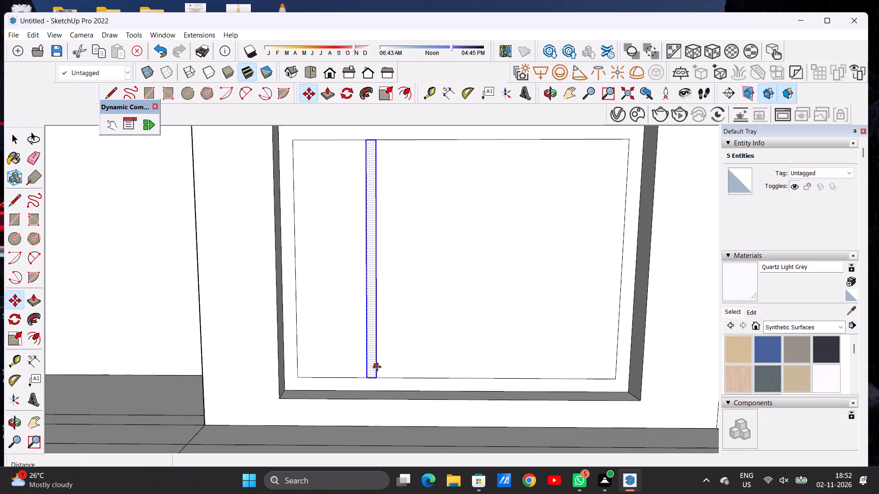
{"action": "left_click", "coordinate": [376, 376]}
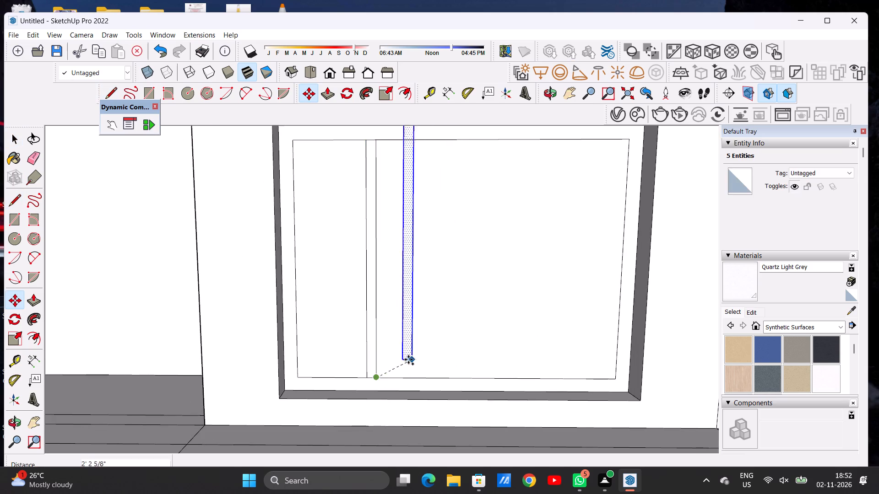
{"action": "scroll", "coordinate": [408, 360], "scroll_direction": "down", "scroll_amount": 6}
{"action": "scroll", "coordinate": [485, 375], "scroll_direction": "up", "scroll_amount": 3}
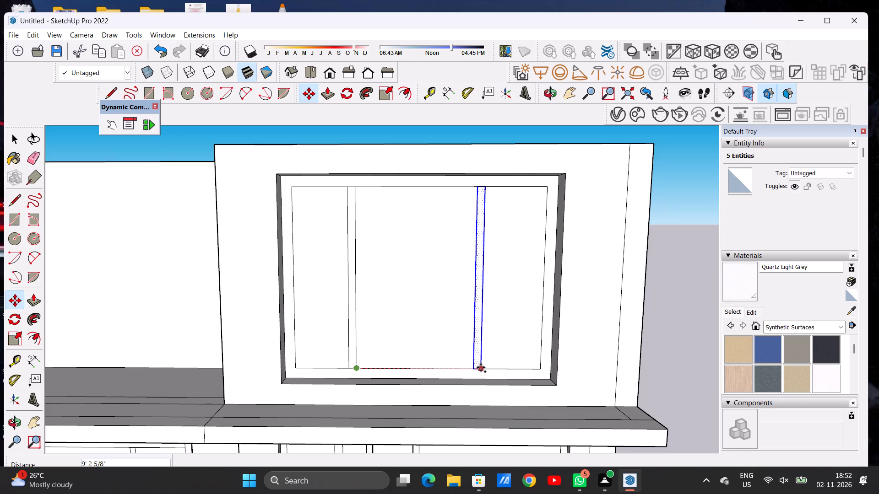
{"action": "left_click", "coordinate": [481, 367]}
{"action": "key", "text": "space"}
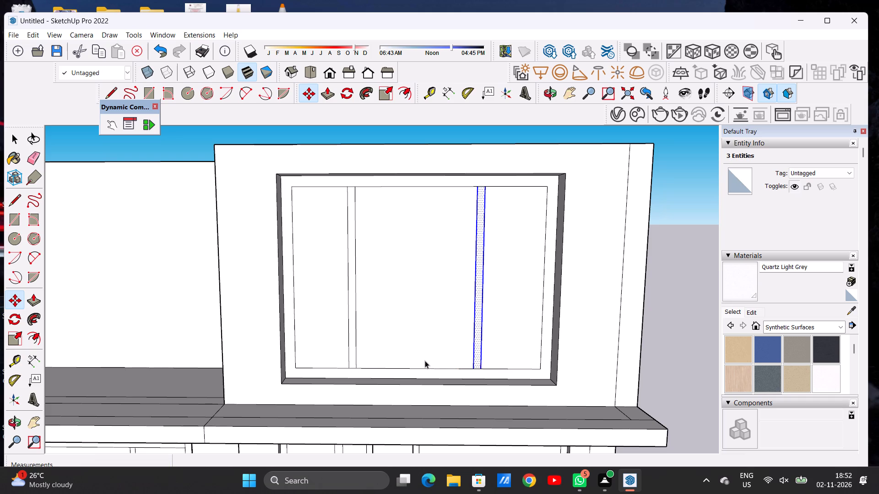
Move the terrace-side mullion strip about 9 3/8" toward the centre of the upper window.
{"action": "double_click", "coordinate": [353, 363]}
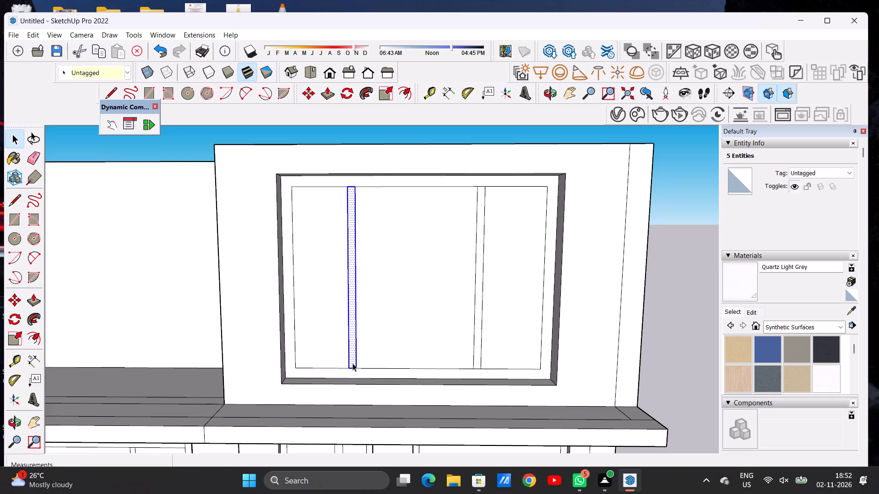
{"action": "key", "text": "m"}
{"action": "left_click", "coordinate": [359, 365]}
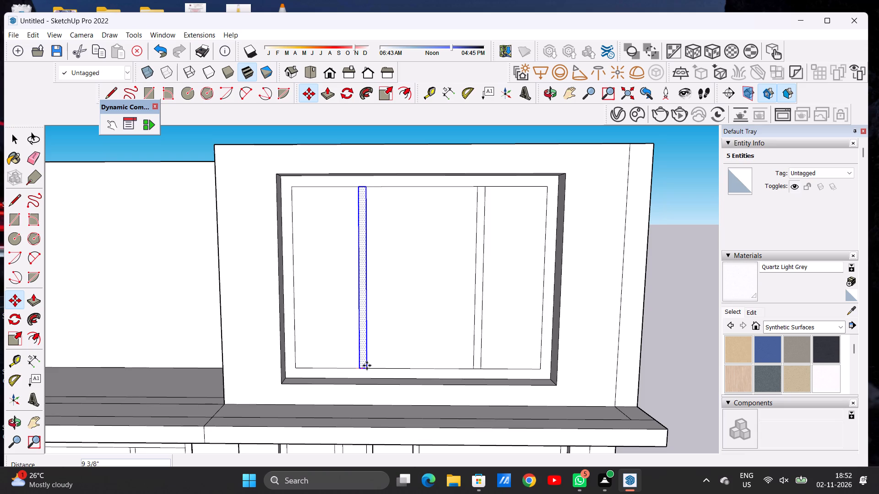
{"action": "left_click", "coordinate": [367, 365]}
{"action": "key", "text": "space"}
{"action": "scroll", "coordinate": [358, 364], "scroll_direction": "down", "scroll_amount": 8}
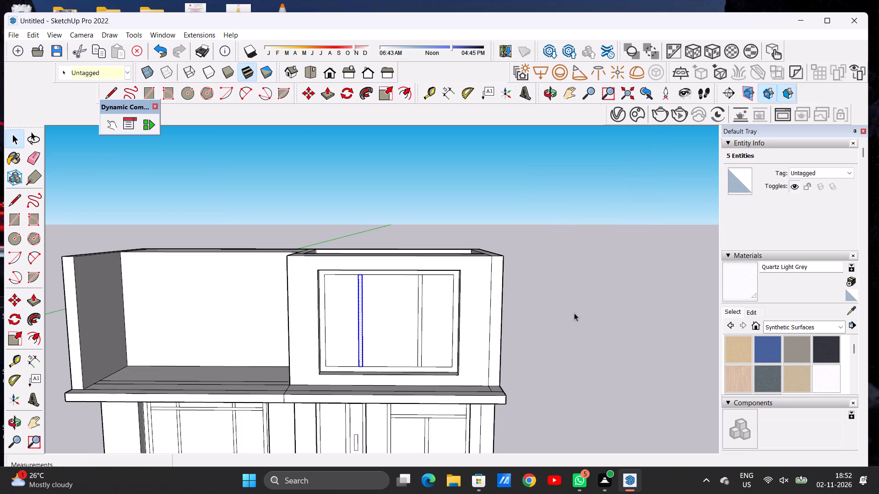
{"action": "left_click", "coordinate": [574, 312]}
Examine the mullion spacing of the upper window against the rest of the building from several angles.
{"action": "scroll", "coordinate": [378, 303], "scroll_direction": "up", "scroll_amount": 6}
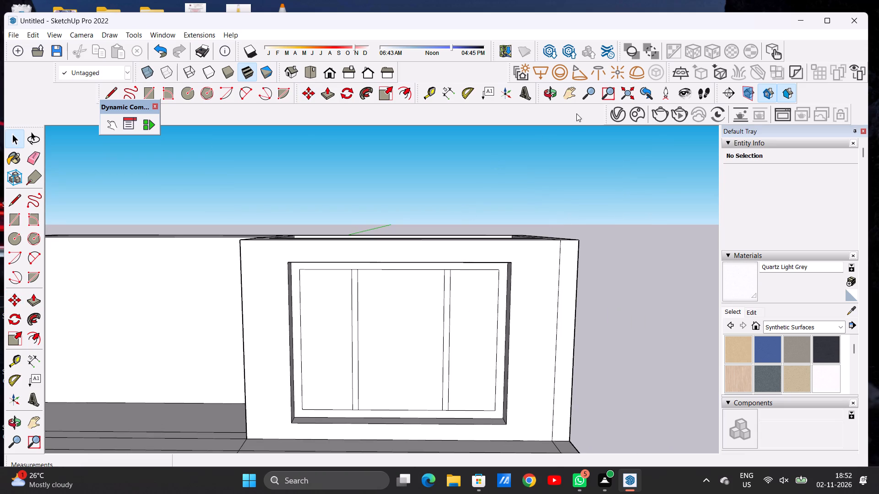
{"action": "left_click", "coordinate": [547, 89]}
{"action": "left_click_drag", "start_coordinate": [541, 271], "coordinate": [461, 326]}
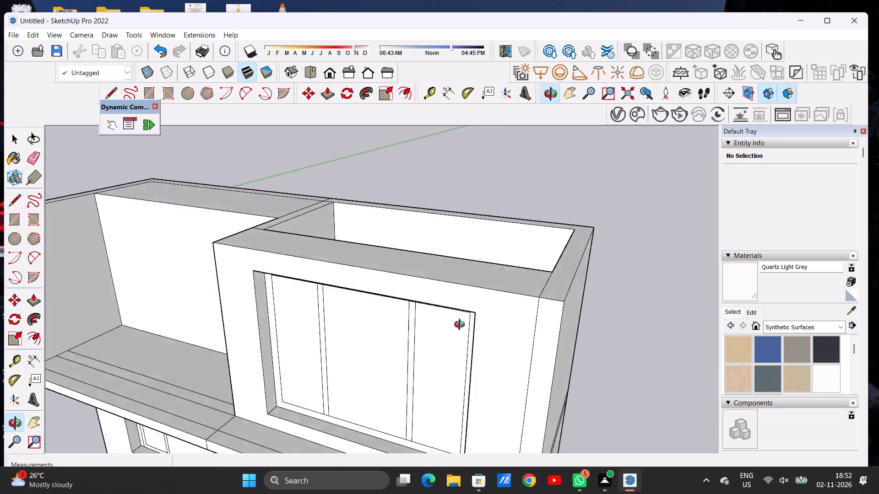
{"action": "left_click_drag", "start_coordinate": [461, 326], "coordinate": [522, 295]}
{"action": "scroll", "coordinate": [532, 309], "scroll_direction": "down", "scroll_amount": 5}
{"action": "scroll", "coordinate": [532, 315], "scroll_direction": "up", "scroll_amount": 1}
{"action": "scroll", "coordinate": [532, 315], "scroll_direction": "down", "scroll_amount": 4}
{"action": "left_click_drag", "start_coordinate": [507, 332], "coordinate": [515, 322]}
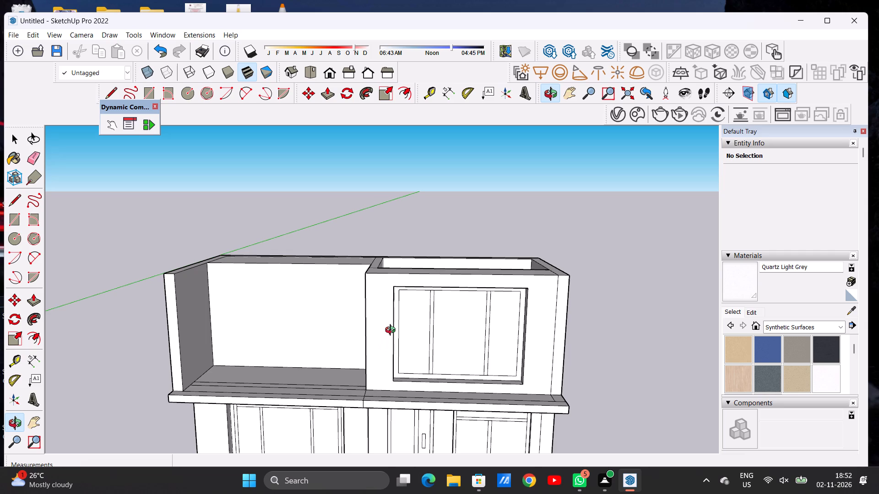
{"action": "scroll", "coordinate": [394, 333], "scroll_direction": "down", "scroll_amount": 6}
{"action": "left_click_drag", "start_coordinate": [355, 333], "coordinate": [439, 324]}
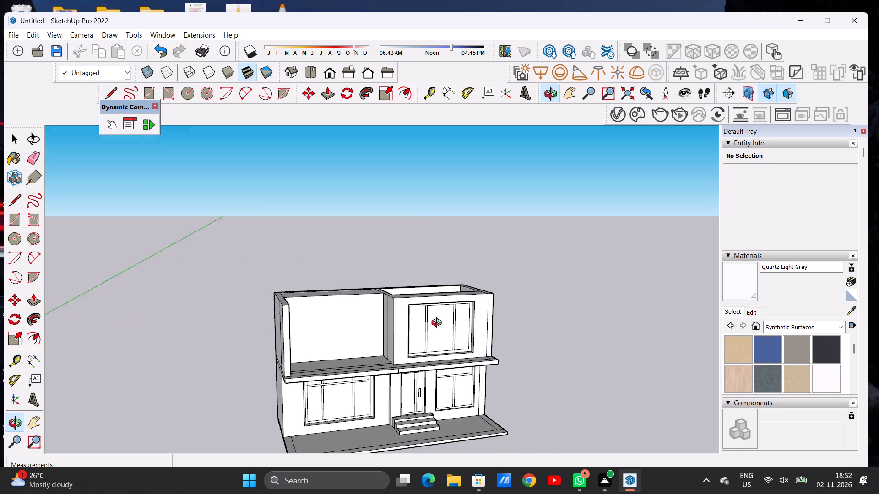
{"action": "left_click_drag", "start_coordinate": [439, 324], "coordinate": [345, 317]}
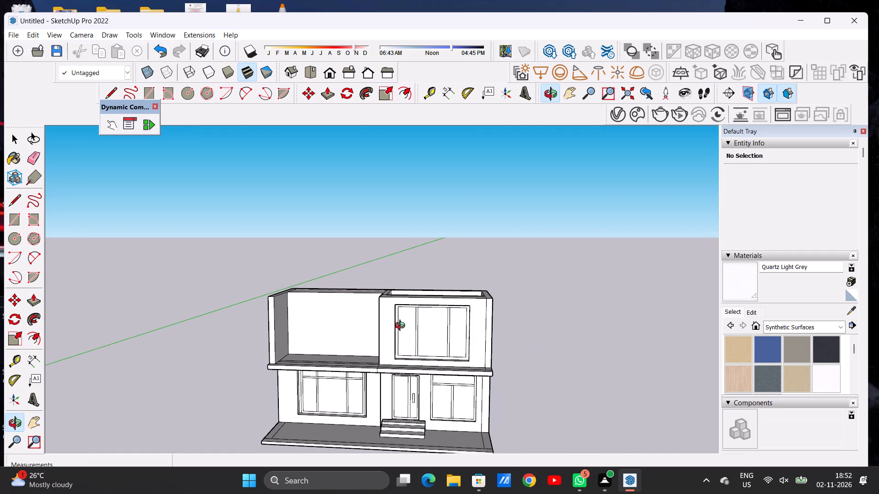
{"action": "scroll", "coordinate": [459, 335], "scroll_direction": "up", "scroll_amount": 6}
{"action": "left_click_drag", "start_coordinate": [414, 352], "coordinate": [428, 349]}
{"action": "scroll", "coordinate": [468, 335], "scroll_direction": "down", "scroll_amount": 5}
{"action": "scroll", "coordinate": [437, 340], "scroll_direction": "up", "scroll_amount": 5}
{"action": "left_click", "coordinate": [429, 348]}
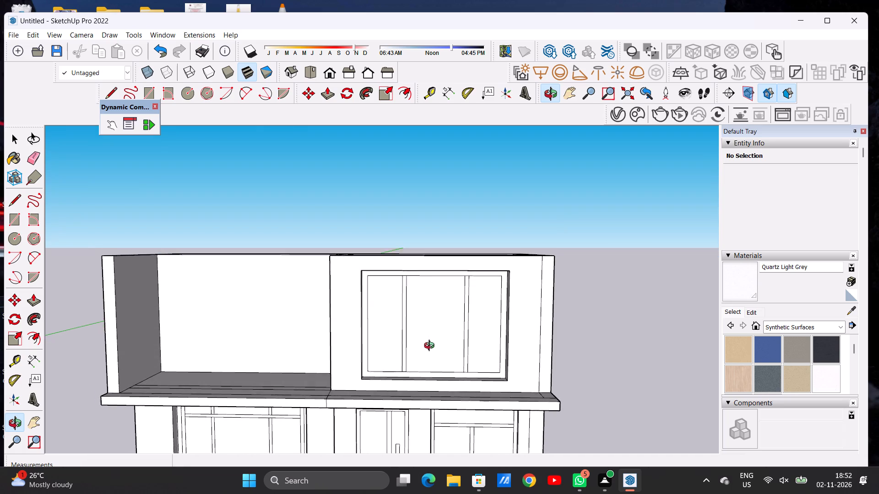
Draw two closely spaced horizontal lines about 4' 9" long near the top of the upper window's terrace-side pane as a crossbar.
{"action": "scroll", "coordinate": [457, 344], "scroll_direction": "up", "scroll_amount": 4}
{"action": "key", "text": "l"}
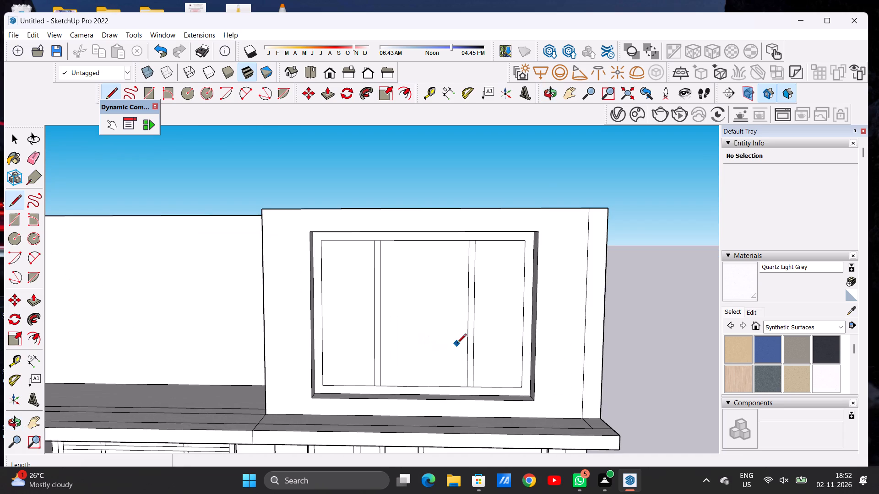
{"action": "scroll", "coordinate": [324, 264], "scroll_direction": "up", "scroll_amount": 3}
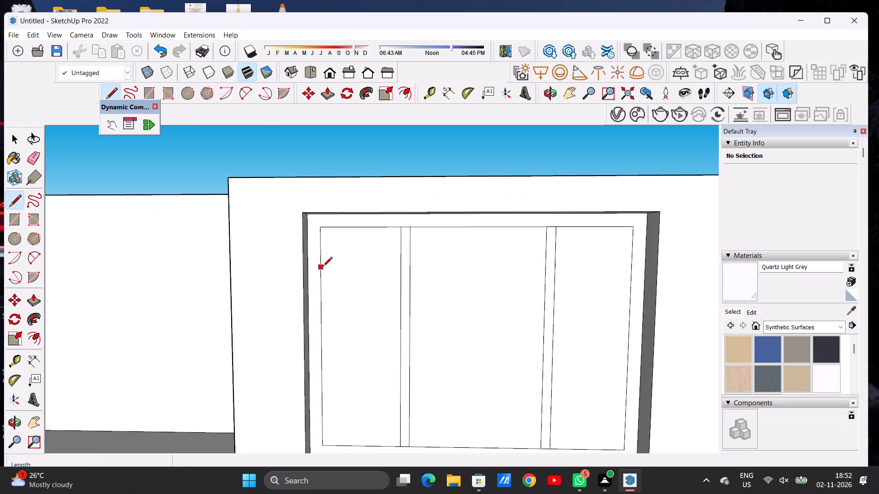
{"action": "scroll", "coordinate": [323, 267], "scroll_direction": "up", "scroll_amount": 2}
{"action": "left_click", "coordinate": [321, 260]}
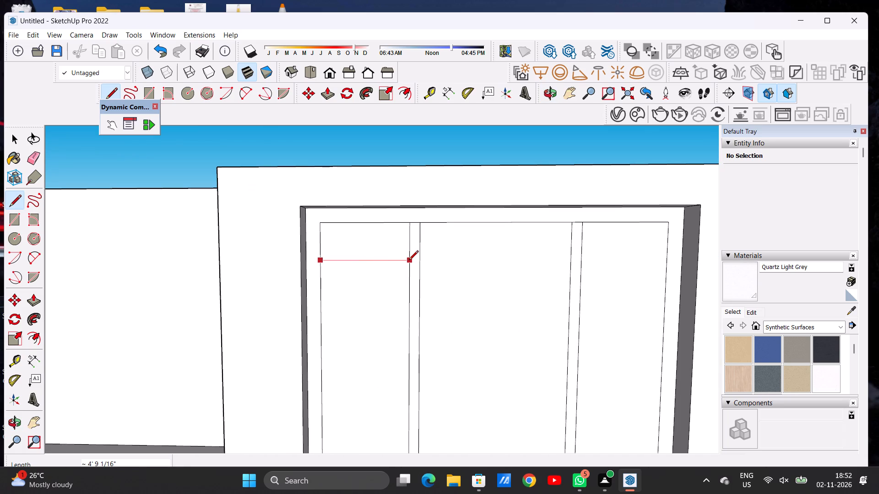
{"action": "left_click", "coordinate": [409, 261]}
{"action": "left_click", "coordinate": [320, 270]}
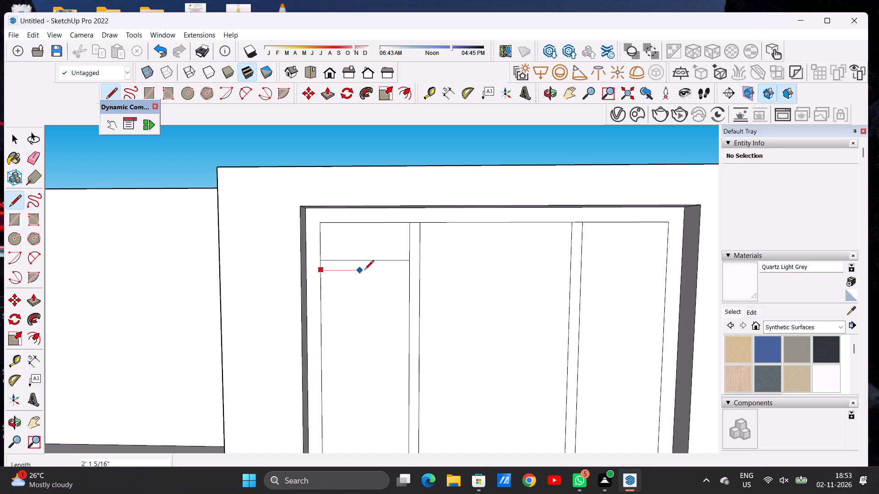
{"action": "left_click", "coordinate": [408, 270]}
Draw two matching horizontal crossbar lines about 4' 4 9/16" long near the top of the upper window's opposite side pane.
{"action": "scroll", "coordinate": [356, 274], "scroll_direction": "down", "scroll_amount": 13}
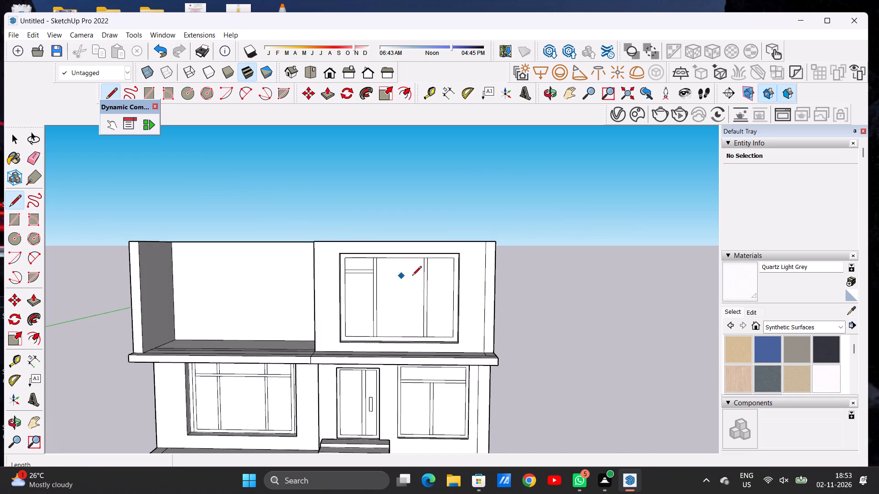
{"action": "scroll", "coordinate": [430, 276], "scroll_direction": "up", "scroll_amount": 11}
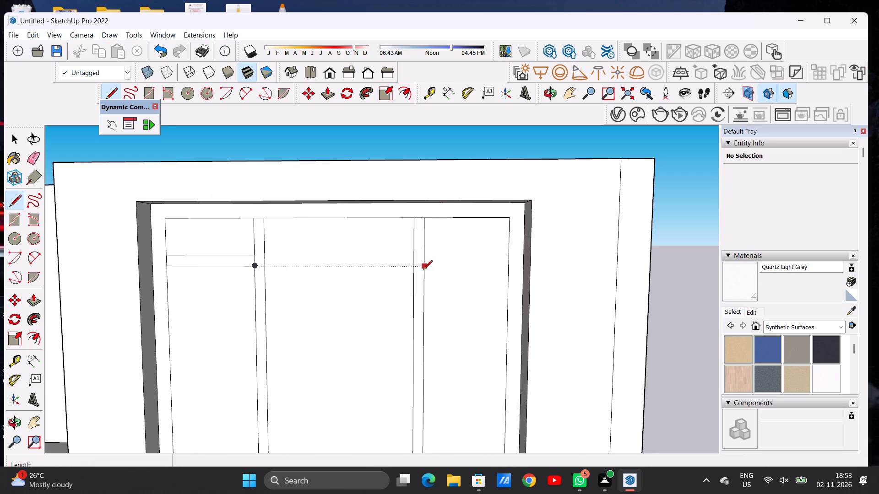
{"action": "left_click", "coordinate": [423, 270]}
{"action": "left_click", "coordinate": [510, 269]}
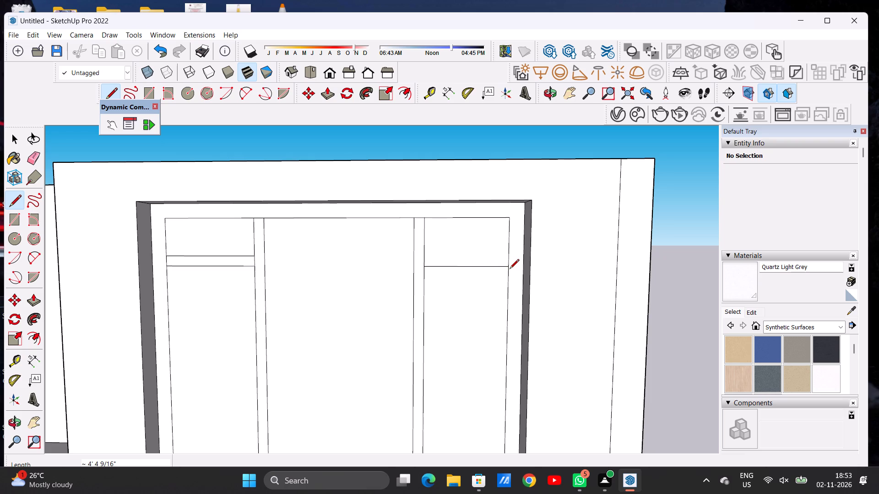
{"action": "left_click", "coordinate": [427, 258]}
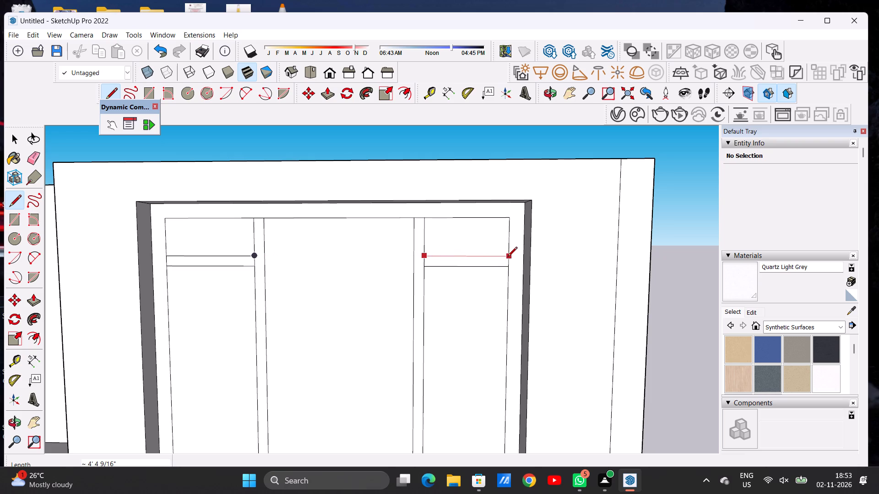
{"action": "left_click", "coordinate": [508, 257]}
Draw two closely spaced horizontal lines about 4' 9" long around mid-height in the upper window's terrace-side pane as a second crossbar.
{"action": "scroll", "coordinate": [456, 280], "scroll_direction": "down", "scroll_amount": 10}
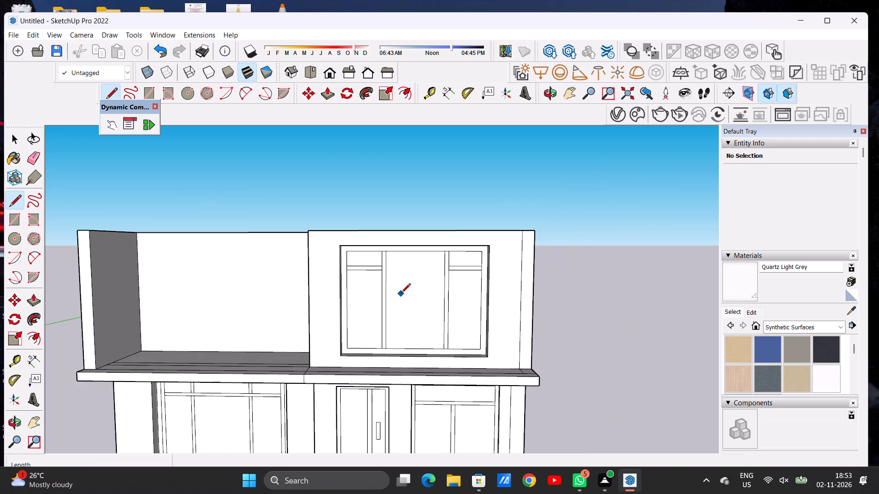
{"action": "scroll", "coordinate": [384, 307], "scroll_direction": "up", "scroll_amount": 4}
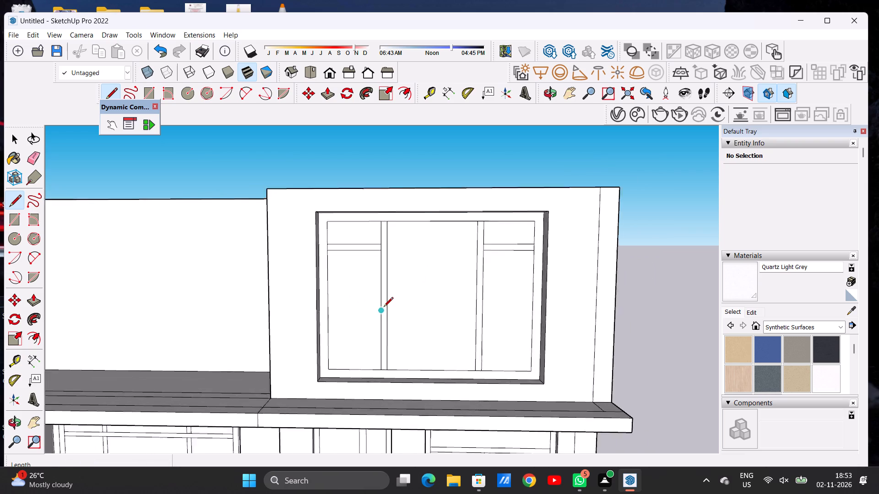
{"action": "scroll", "coordinate": [384, 307], "scroll_direction": "up", "scroll_amount": 2}
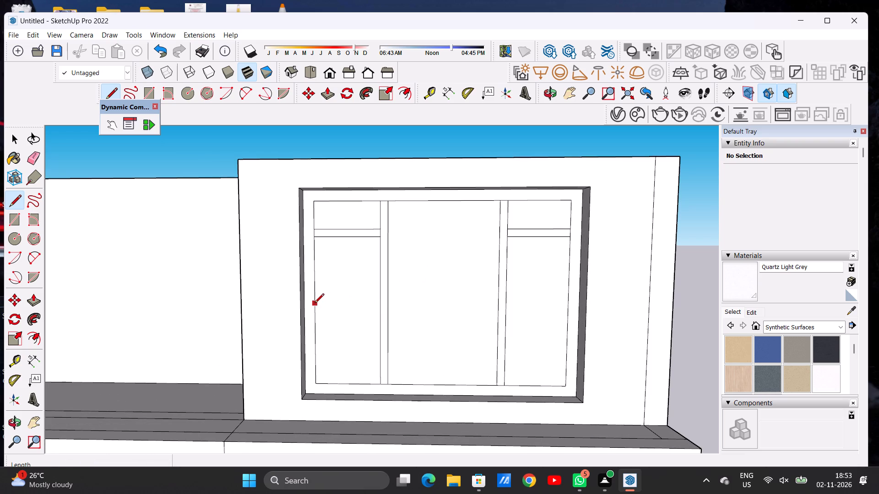
{"action": "left_click", "coordinate": [315, 304]}
{"action": "left_click", "coordinate": [378, 304]}
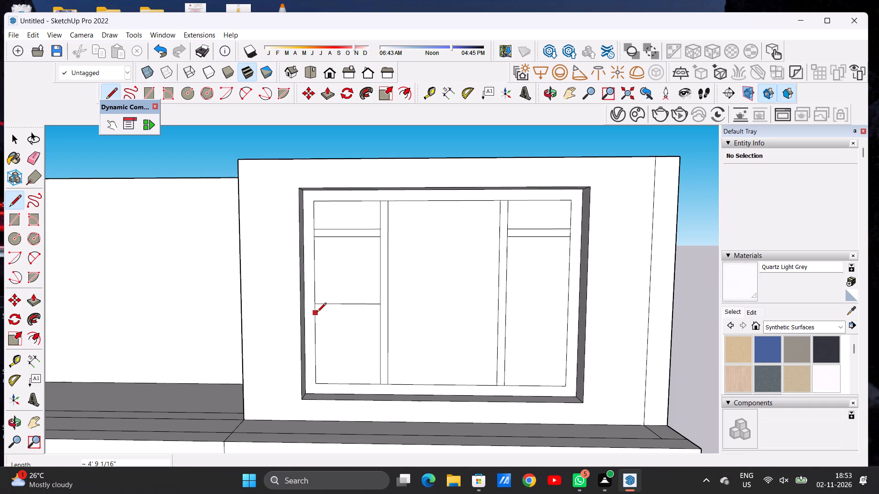
{"action": "left_click", "coordinate": [317, 313]}
{"action": "left_click", "coordinate": [377, 311]}
Draw two matching mid-height crossbar lines about 4' 4 9/16" long in the upper window's opposite side pane.
{"action": "scroll", "coordinate": [412, 319], "scroll_direction": "up", "scroll_amount": 6}
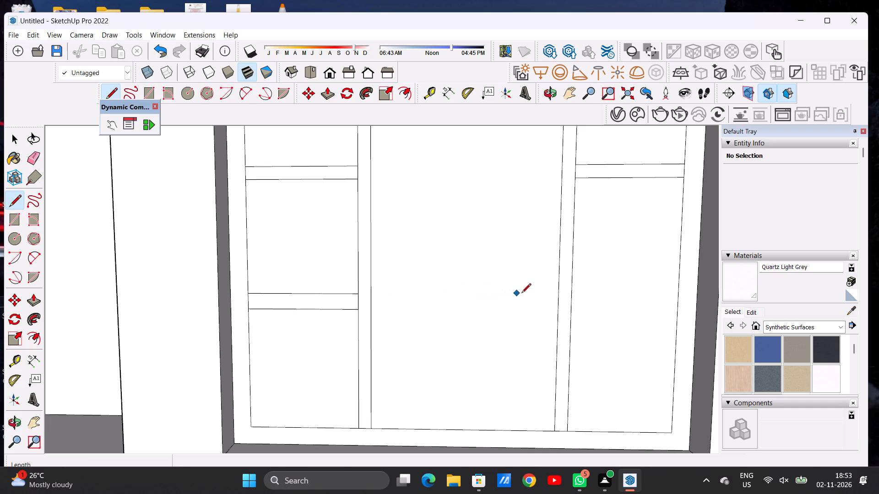
{"action": "left_click", "coordinate": [573, 293]}
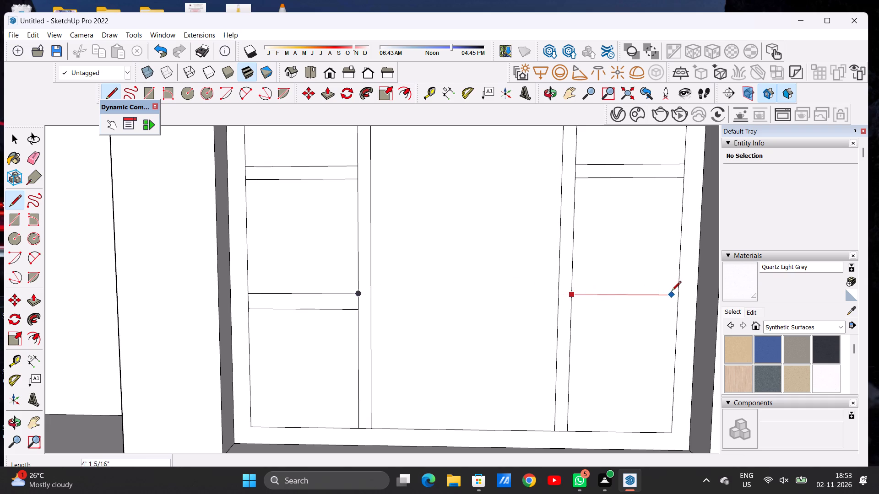
{"action": "left_click", "coordinate": [676, 292]}
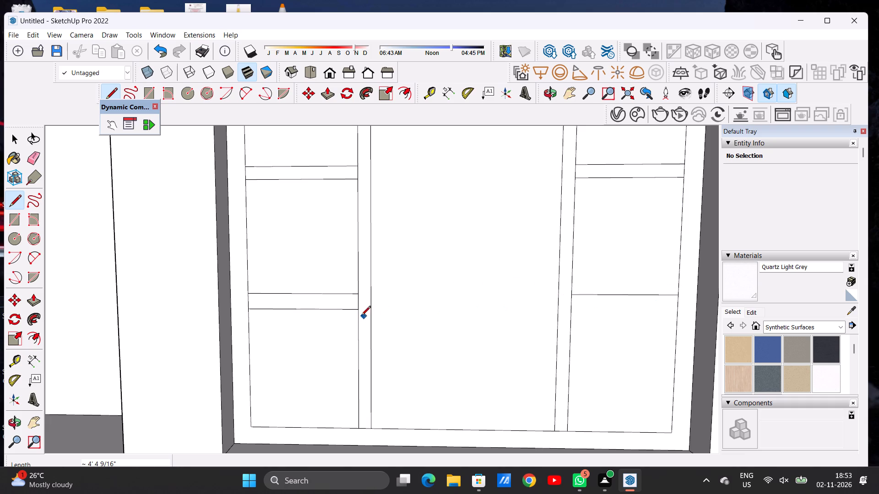
{"action": "left_click", "coordinate": [571, 311]}
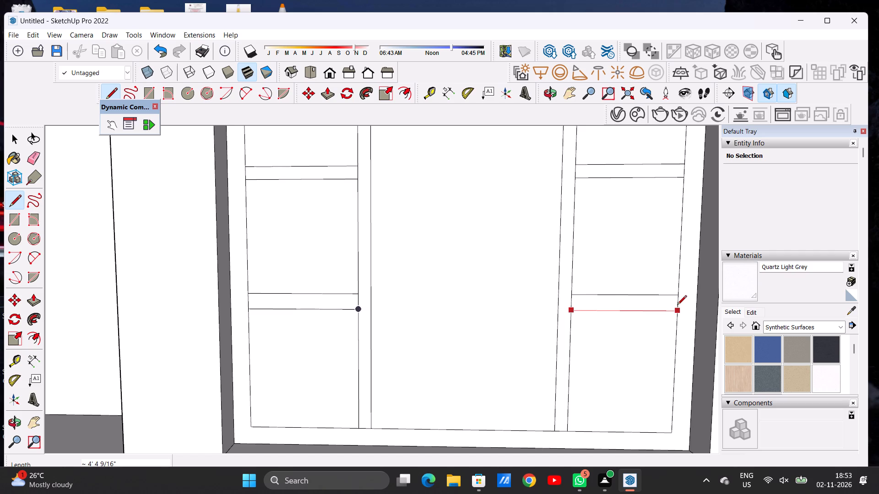
{"action": "left_click", "coordinate": [678, 309]}
{"action": "key", "text": "space"}
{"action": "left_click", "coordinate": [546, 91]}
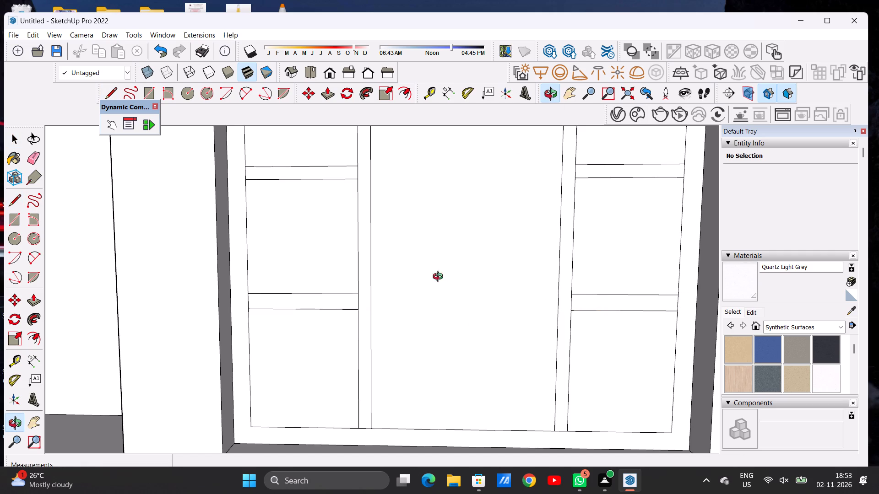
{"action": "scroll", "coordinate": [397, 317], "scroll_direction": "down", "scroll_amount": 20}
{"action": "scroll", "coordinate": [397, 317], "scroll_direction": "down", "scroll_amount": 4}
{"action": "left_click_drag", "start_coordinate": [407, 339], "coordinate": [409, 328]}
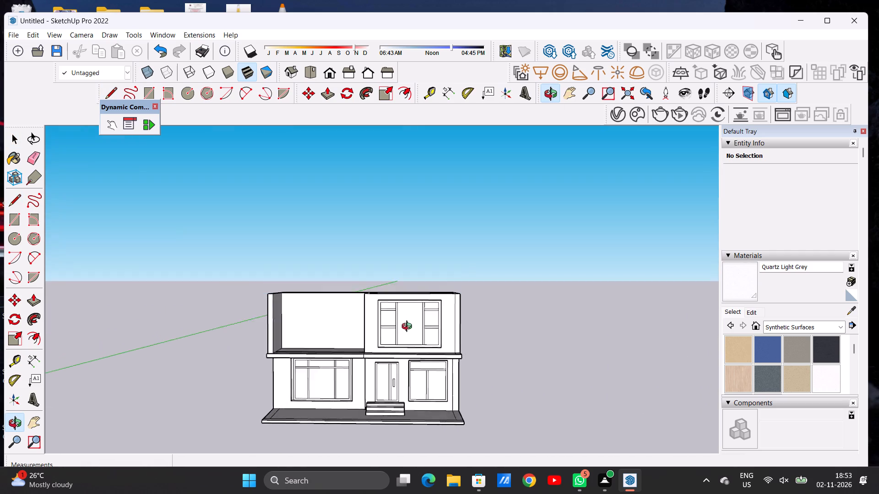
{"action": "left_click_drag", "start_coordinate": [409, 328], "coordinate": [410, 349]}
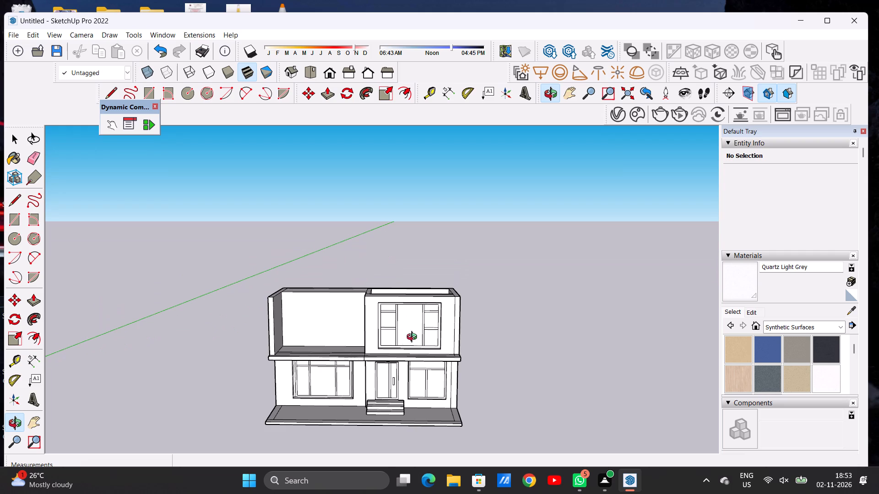
Examine the upper window's mullion and crossbar layout within the whole front facade and up close.
{"action": "scroll", "coordinate": [393, 307], "scroll_direction": "up", "scroll_amount": 9}
{"action": "left_click_drag", "start_coordinate": [304, 340], "coordinate": [388, 322]}
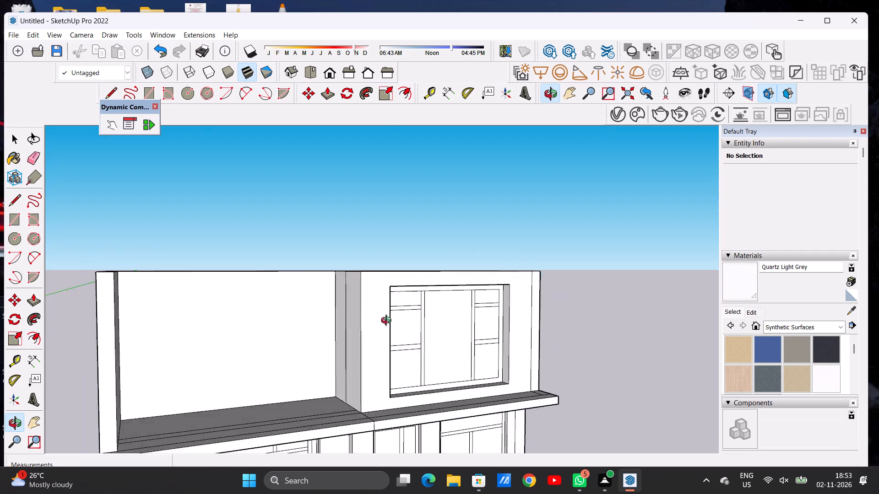
{"action": "left_click_drag", "start_coordinate": [388, 322], "coordinate": [336, 326]}
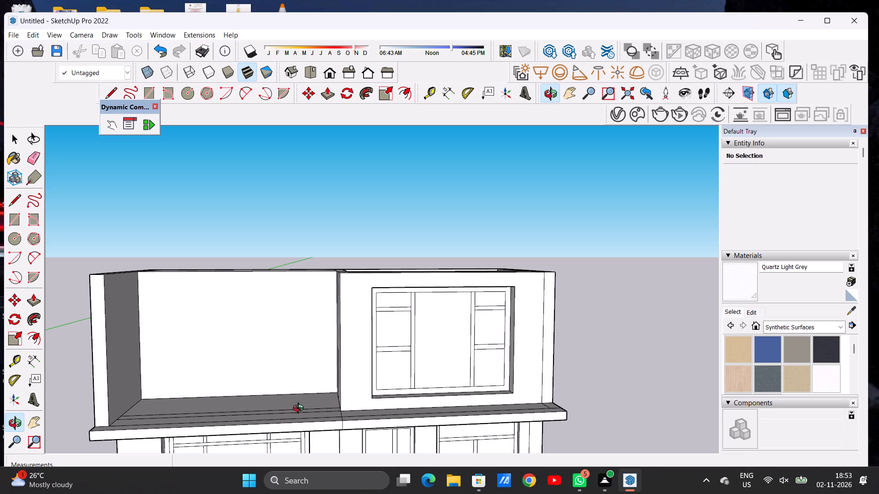
{"action": "scroll", "coordinate": [315, 326], "scroll_direction": "down", "scroll_amount": 7}
{"action": "left_click_drag", "start_coordinate": [415, 363], "coordinate": [407, 360]}
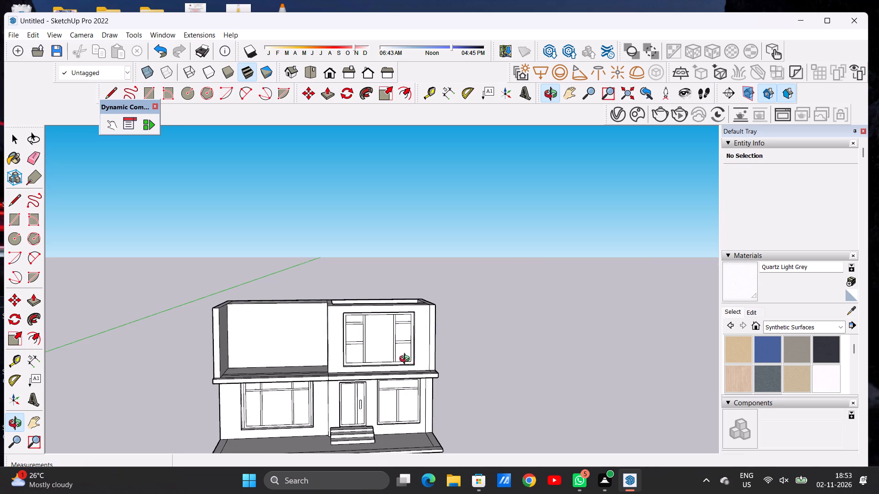
{"action": "left_click_drag", "start_coordinate": [407, 360], "coordinate": [400, 340]}
{"action": "scroll", "coordinate": [433, 360], "scroll_direction": "down", "scroll_amount": 13}
{"action": "left_click_drag", "start_coordinate": [454, 359], "coordinate": [412, 359]}
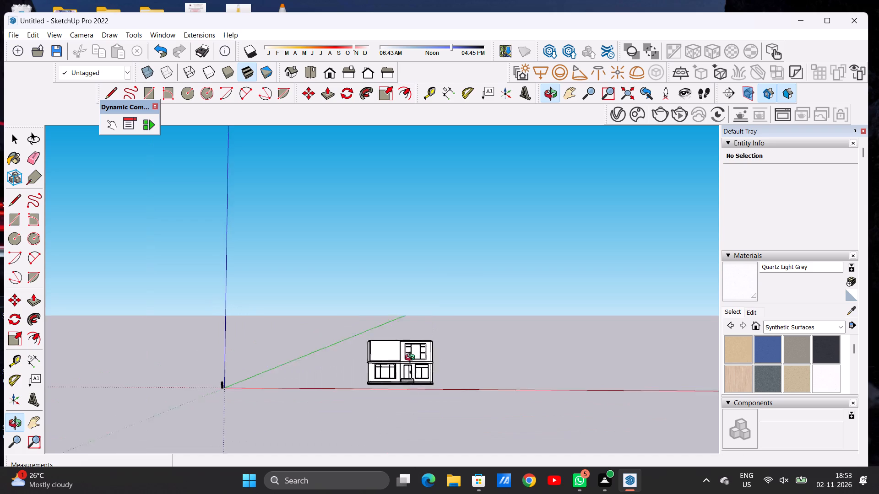
{"action": "left_click_drag", "start_coordinate": [412, 359], "coordinate": [434, 354]}
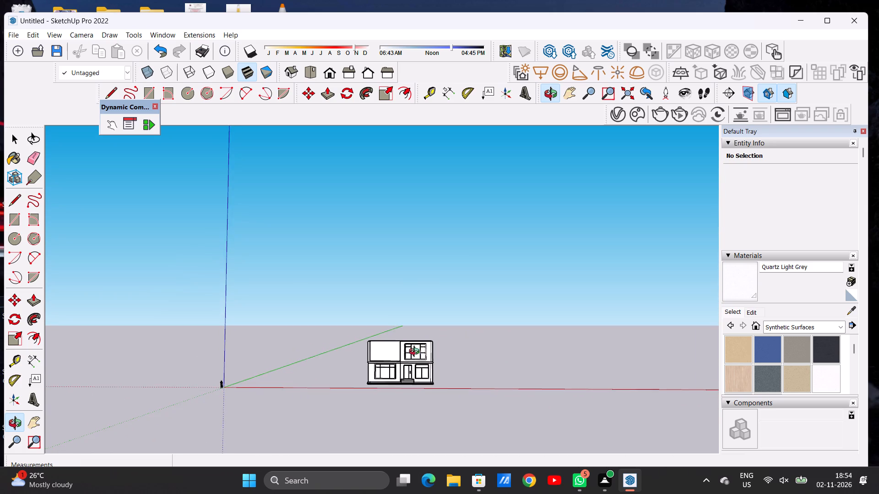
{"action": "scroll", "coordinate": [416, 353], "scroll_direction": "up", "scroll_amount": 20}
{"action": "scroll", "coordinate": [416, 353], "scroll_direction": "up", "scroll_amount": 1}
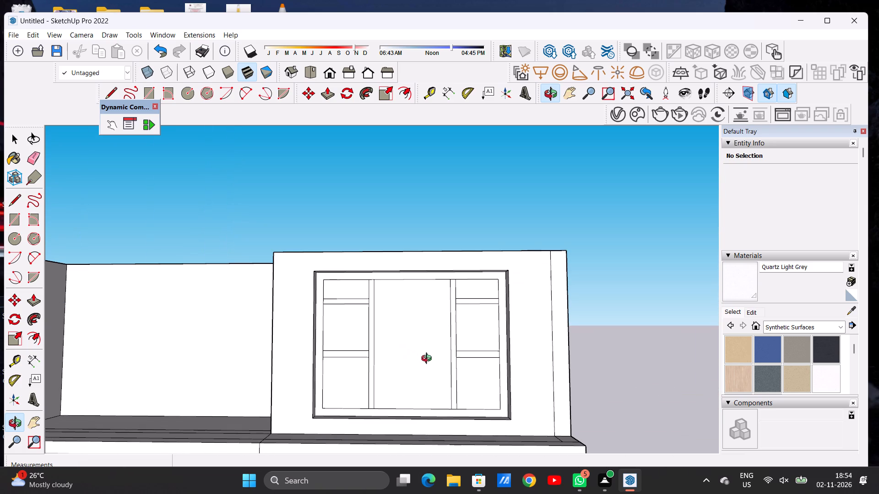
{"action": "scroll", "coordinate": [429, 360], "scroll_direction": "down", "scroll_amount": 8}
{"action": "left_click_drag", "start_coordinate": [391, 347], "coordinate": [419, 363]}
{"action": "scroll", "coordinate": [448, 373], "scroll_direction": "down", "scroll_amount": 2}
{"action": "scroll", "coordinate": [436, 362], "scroll_direction": "up", "scroll_amount": 14}
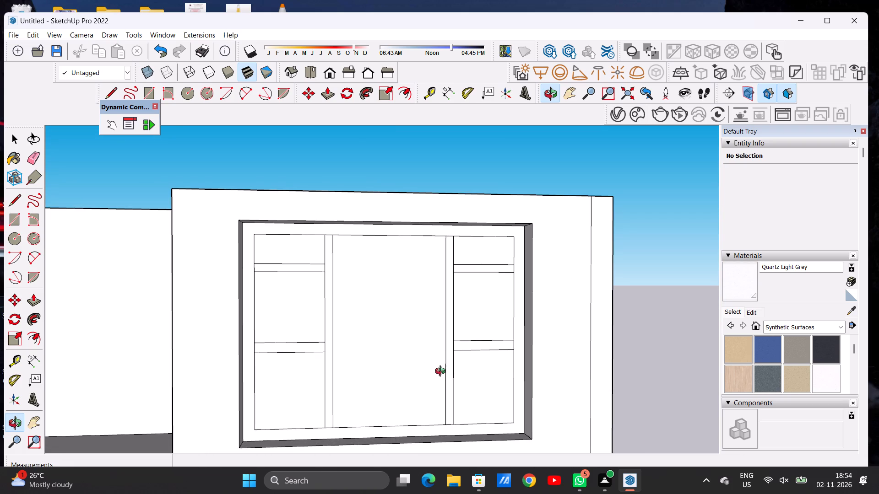
{"action": "left_click_drag", "start_coordinate": [441, 365], "coordinate": [441, 353]}
{"action": "left_click_drag", "start_coordinate": [442, 339], "coordinate": [439, 362]}
{"action": "scroll", "coordinate": [396, 356], "scroll_direction": "down", "scroll_amount": 2}
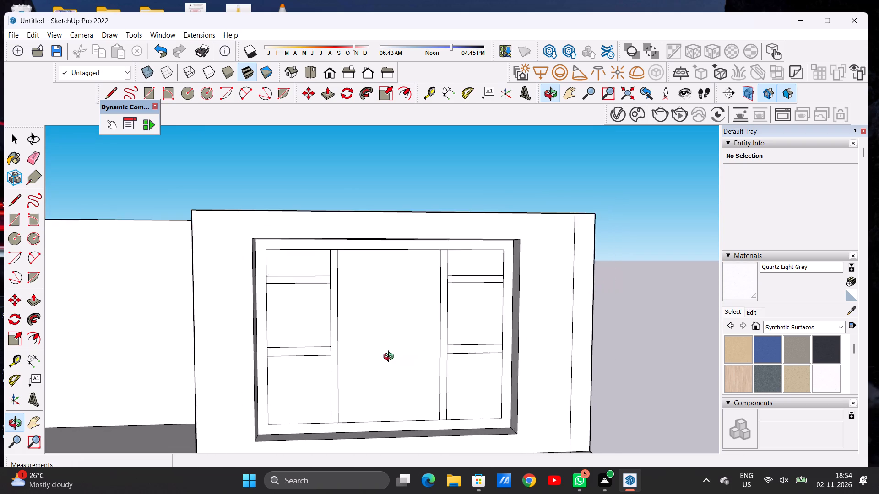
Draw two closely spaced horizontal lines about 7' 10 3/4" long across the upper window's central pane, aligned with the side panes' mid-height crossbars.
{"action": "scroll", "coordinate": [391, 358], "scroll_direction": "down", "scroll_amount": 3}
{"action": "scroll", "coordinate": [430, 363], "scroll_direction": "up", "scroll_amount": 2}
{"action": "scroll", "coordinate": [424, 362], "scroll_direction": "down", "scroll_amount": 1}
{"action": "scroll", "coordinate": [421, 362], "scroll_direction": "up", "scroll_amount": 3}
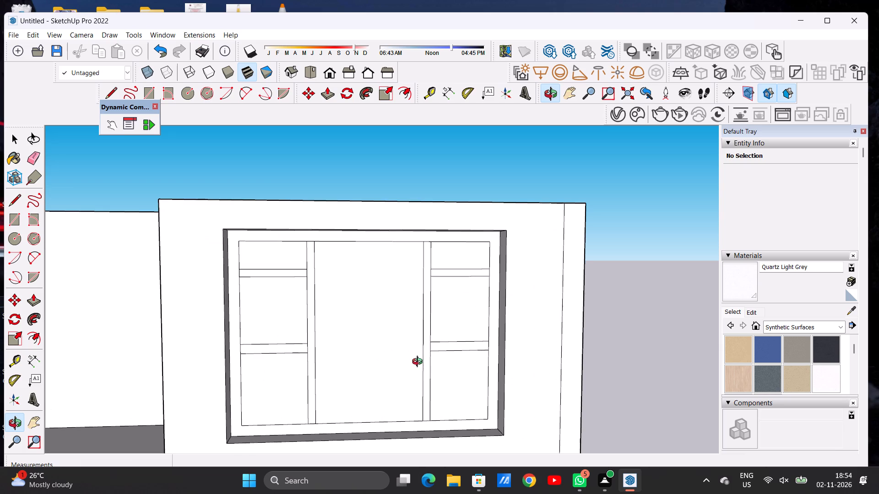
{"action": "key", "text": "l"}
{"action": "scroll", "coordinate": [327, 357], "scroll_direction": "up", "scroll_amount": 2}
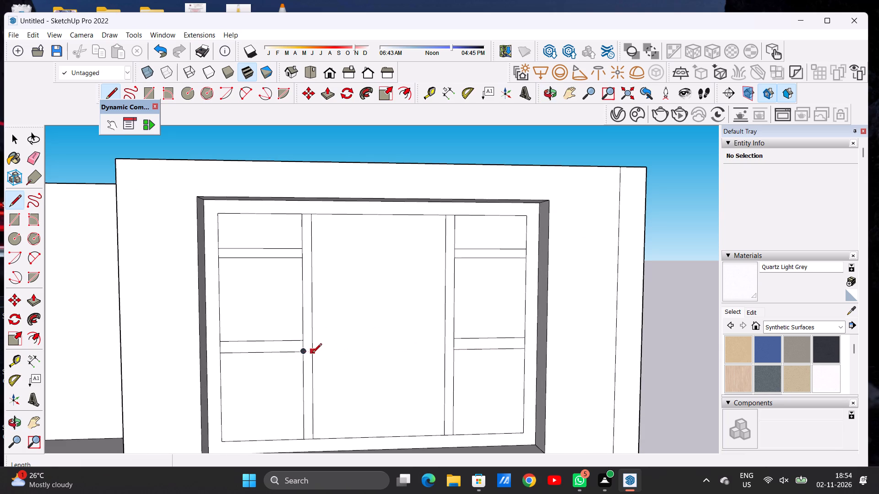
{"action": "left_click", "coordinate": [312, 354]}
{"action": "left_click", "coordinate": [444, 353]}
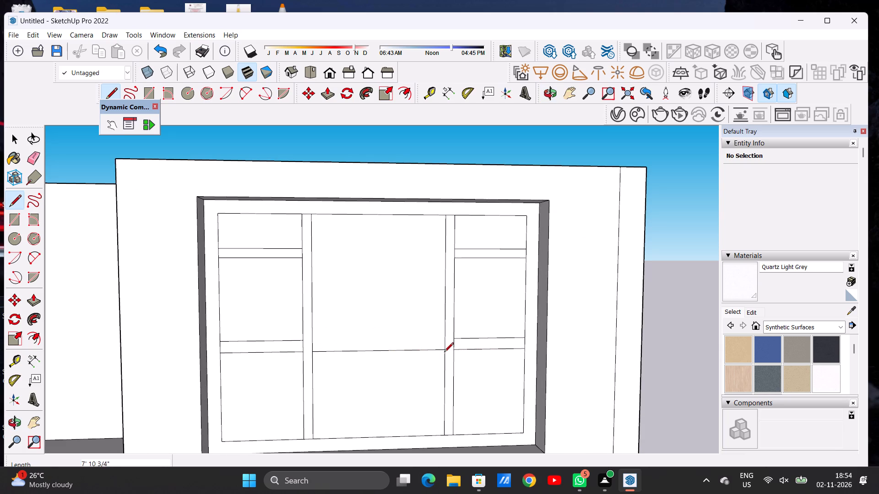
{"action": "left_click", "coordinate": [313, 340]}
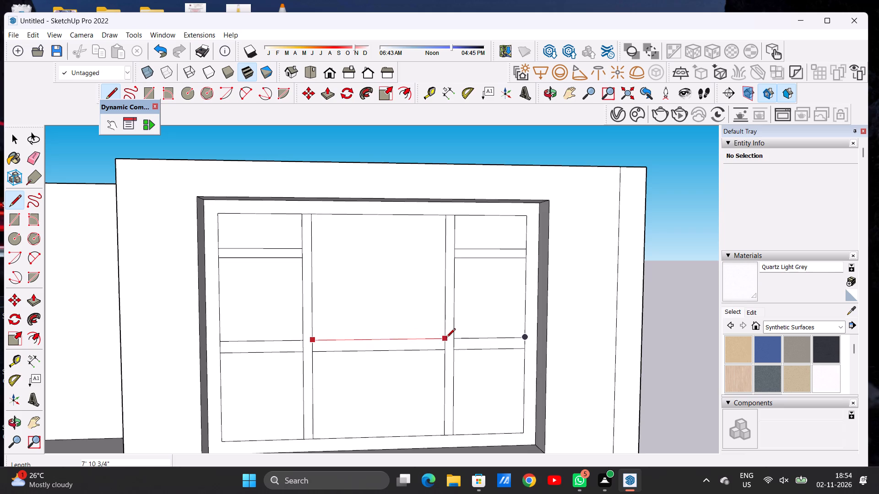
{"action": "left_click", "coordinate": [448, 338]}
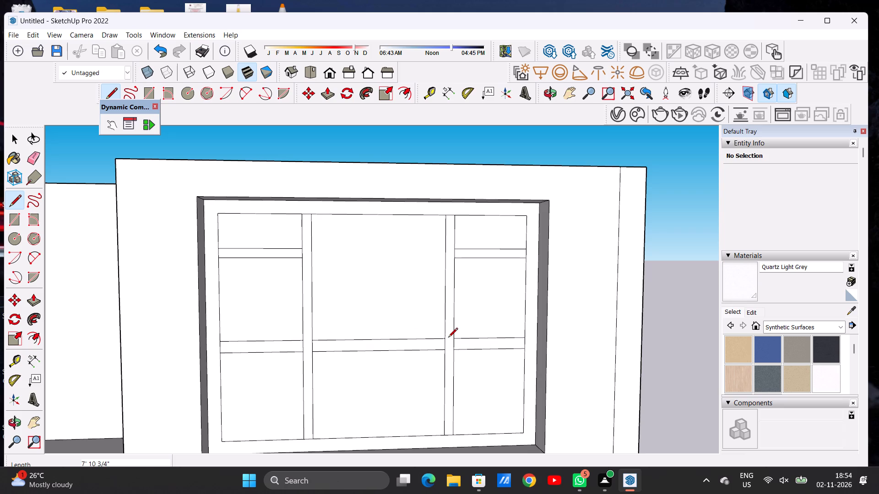
{"action": "key", "text": "space"}
Examine the whole front facade with the divided upper window from several angles.
{"action": "scroll", "coordinate": [415, 321], "scroll_direction": "down", "scroll_amount": 4}
{"action": "scroll", "coordinate": [421, 323], "scroll_direction": "up", "scroll_amount": 1}
{"action": "scroll", "coordinate": [427, 323], "scroll_direction": "down", "scroll_amount": 4}
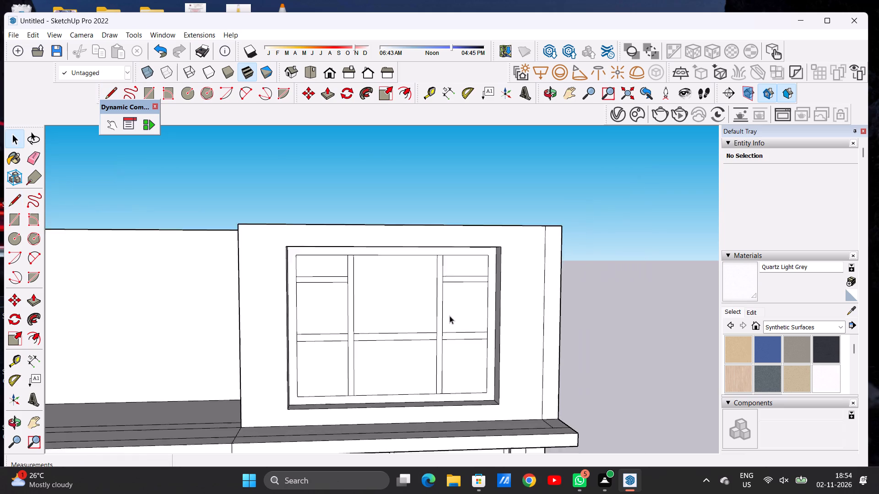
{"action": "scroll", "coordinate": [450, 316], "scroll_direction": "down", "scroll_amount": 13}
{"action": "left_click", "coordinate": [545, 89]}
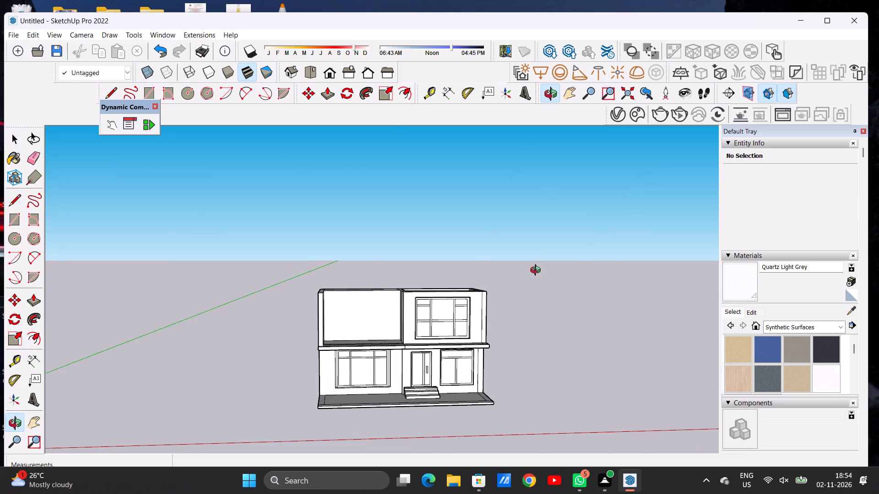
{"action": "left_click_drag", "start_coordinate": [524, 319], "coordinate": [496, 312]}
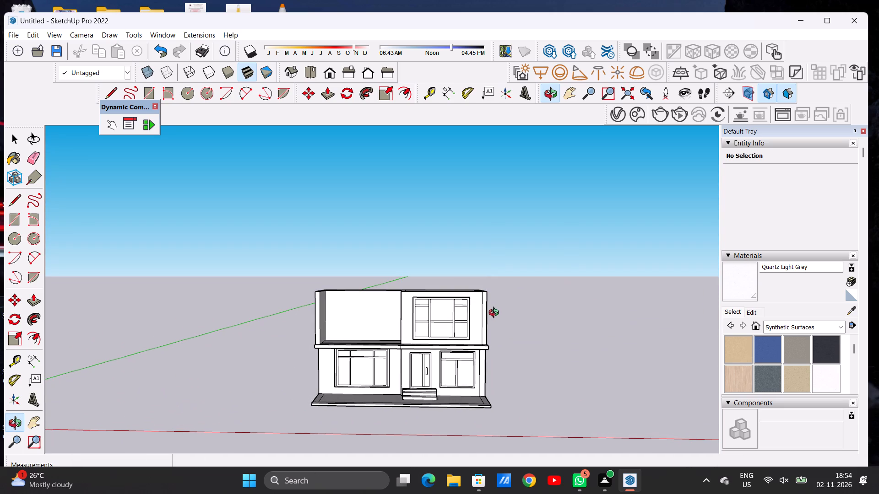
{"action": "scroll", "coordinate": [385, 314], "scroll_direction": "up", "scroll_amount": 8}
{"action": "scroll", "coordinate": [452, 329], "scroll_direction": "down", "scroll_amount": 7}
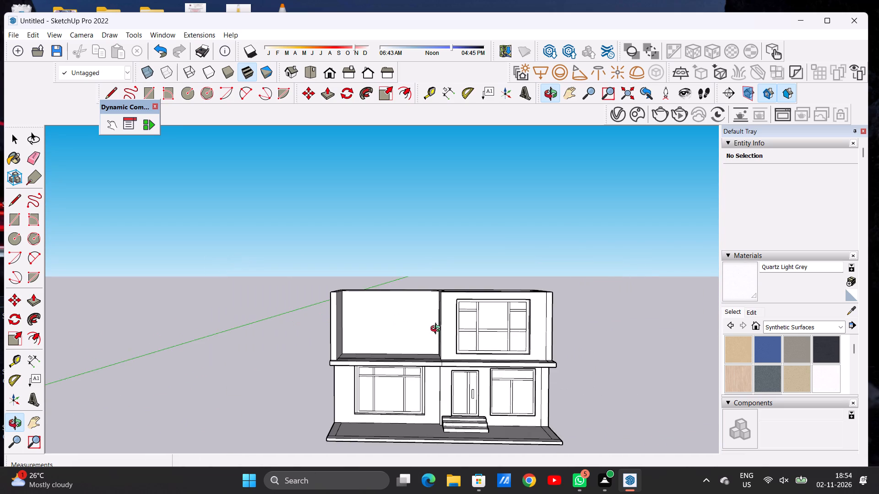
{"action": "left_click_drag", "start_coordinate": [402, 327], "coordinate": [415, 305]}
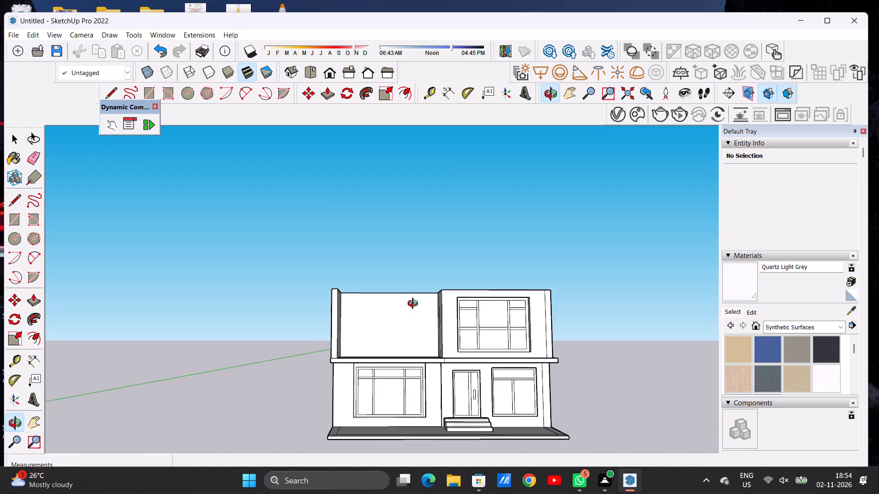
{"action": "left_click_drag", "start_coordinate": [415, 305], "coordinate": [420, 321]}
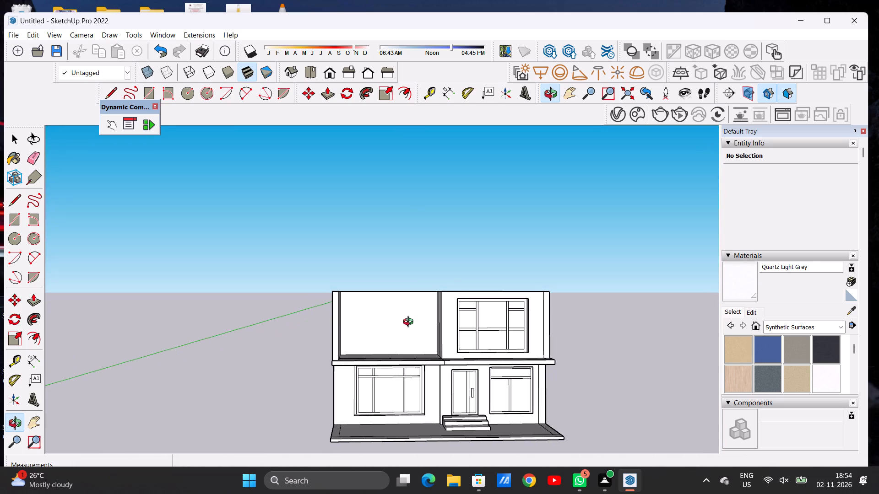
{"action": "scroll", "coordinate": [428, 334], "scroll_direction": "down", "scroll_amount": 5}
{"action": "scroll", "coordinate": [405, 329], "scroll_direction": "up", "scroll_amount": 7}
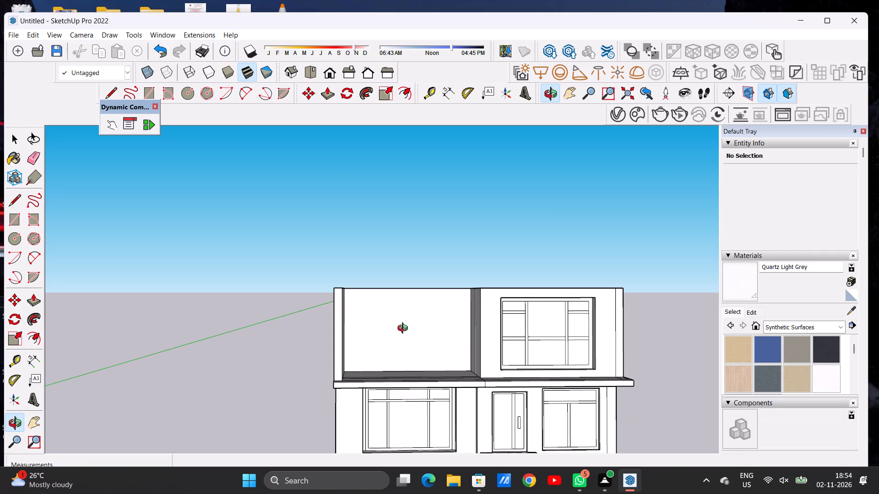
Examine the upper terrace's floor, side walls and blank back wall from above and from the front.
{"action": "left_click_drag", "start_coordinate": [395, 336], "coordinate": [379, 448]}
{"action": "scroll", "coordinate": [304, 378], "scroll_direction": "down", "scroll_amount": 7}
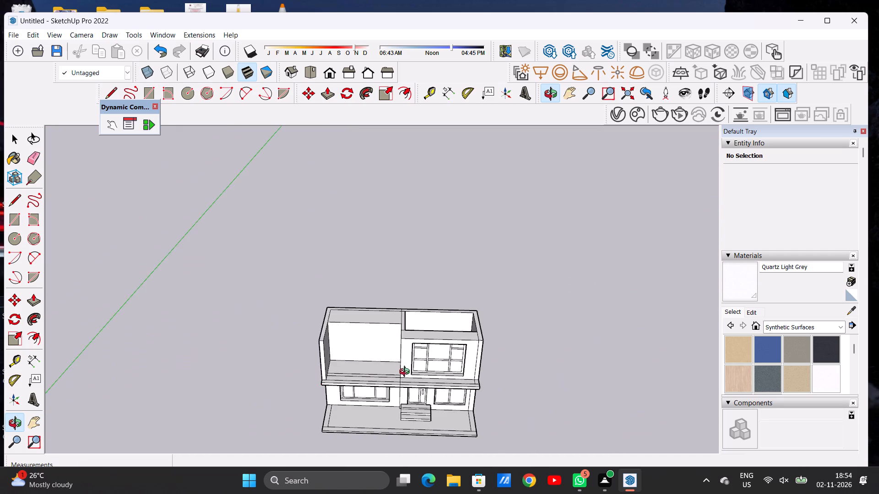
{"action": "scroll", "coordinate": [407, 372], "scroll_direction": "up", "scroll_amount": 6}
{"action": "scroll", "coordinate": [488, 362], "scroll_direction": "down", "scroll_amount": 4}
{"action": "scroll", "coordinate": [358, 378], "scroll_direction": "up", "scroll_amount": 10}
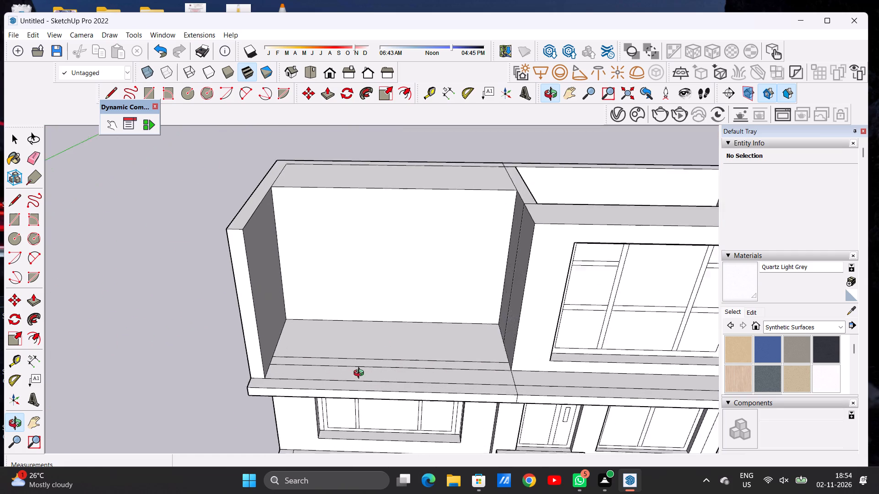
{"action": "scroll", "coordinate": [361, 374], "scroll_direction": "up", "scroll_amount": 1}
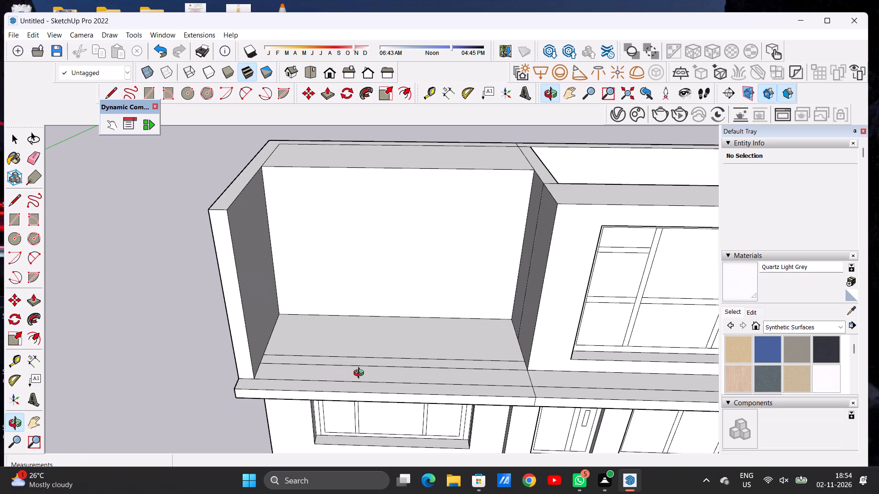
{"action": "left_click_drag", "start_coordinate": [353, 362], "coordinate": [369, 381]}
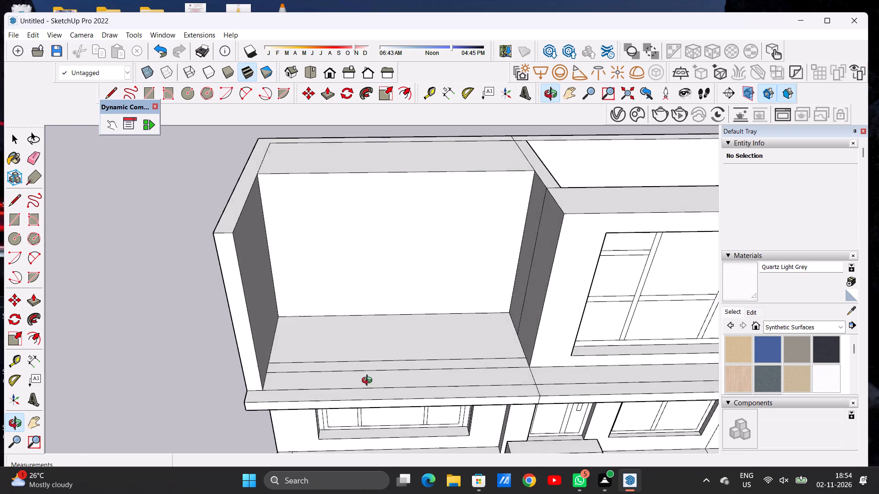
{"action": "left_click_drag", "start_coordinate": [369, 381], "coordinate": [372, 387]}
{"action": "scroll", "coordinate": [332, 370], "scroll_direction": "down", "scroll_amount": 5}
{"action": "left_click_drag", "start_coordinate": [338, 378], "coordinate": [341, 401]}
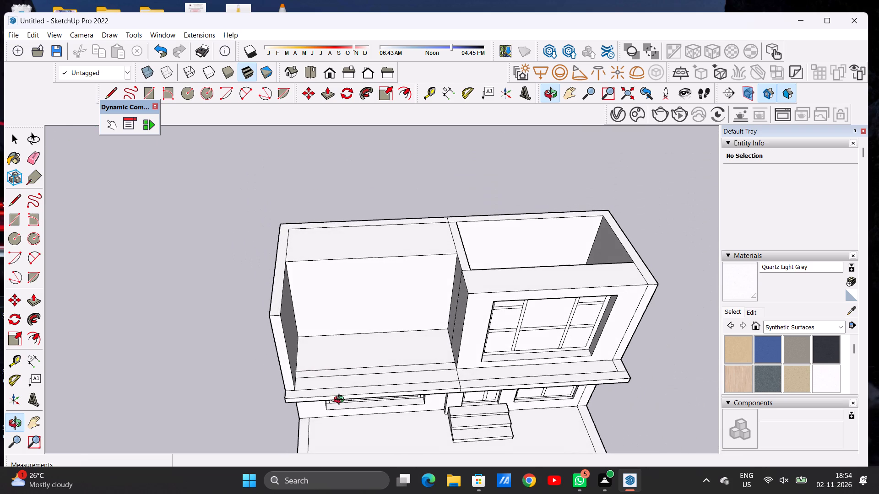
{"action": "scroll", "coordinate": [361, 378], "scroll_direction": "up", "scroll_amount": 6}
{"action": "scroll", "coordinate": [354, 386], "scroll_direction": "down", "scroll_amount": 3}
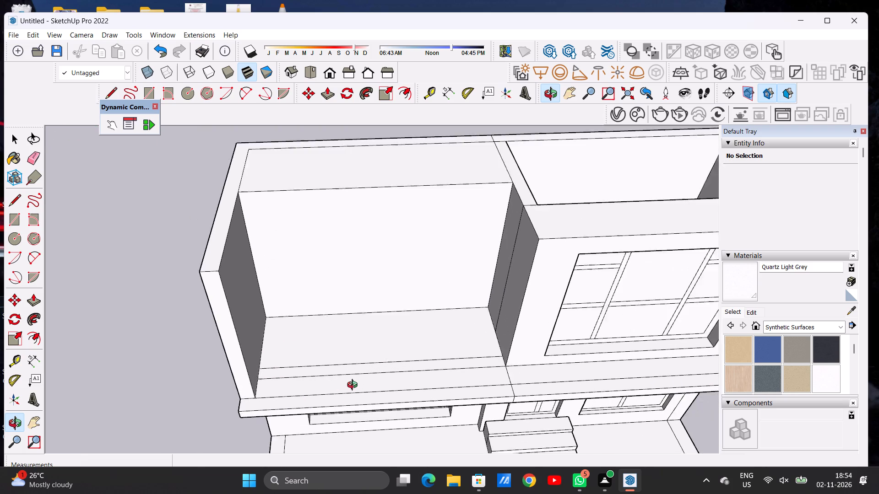
{"action": "scroll", "coordinate": [354, 386], "scroll_direction": "down", "scroll_amount": 2}
{"action": "left_click_drag", "start_coordinate": [397, 369], "coordinate": [391, 278]}
{"action": "scroll", "coordinate": [371, 342], "scroll_direction": "down", "scroll_amount": 7}
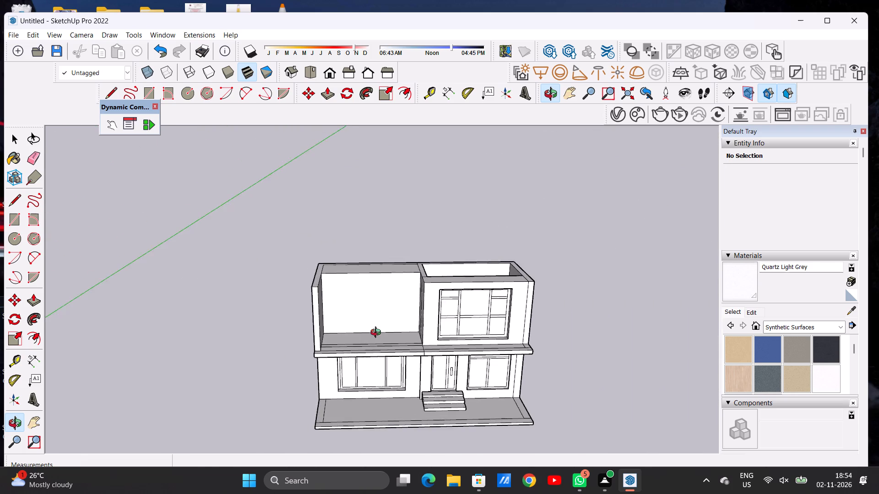
{"action": "left_click_drag", "start_coordinate": [380, 333], "coordinate": [380, 278]}
{"action": "scroll", "coordinate": [383, 298], "scroll_direction": "up", "scroll_amount": 2}
{"action": "scroll", "coordinate": [383, 298], "scroll_direction": "down", "scroll_amount": 1}
{"action": "scroll", "coordinate": [383, 298], "scroll_direction": "up", "scroll_amount": 4}
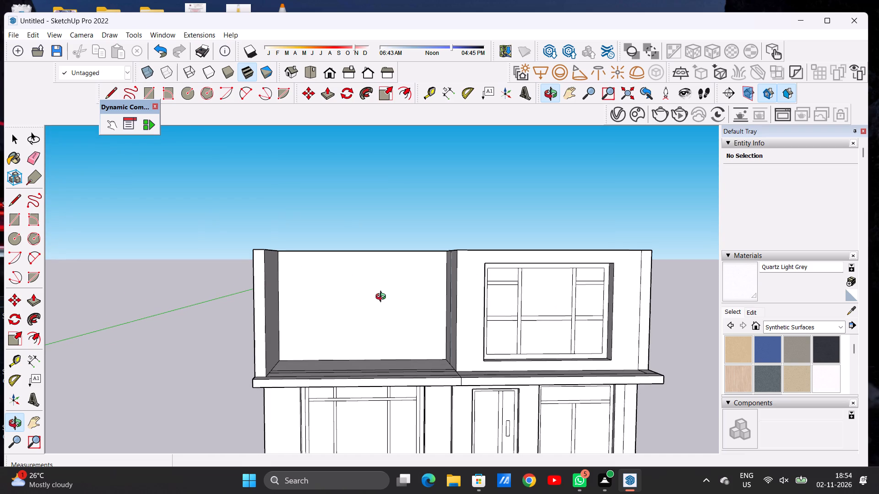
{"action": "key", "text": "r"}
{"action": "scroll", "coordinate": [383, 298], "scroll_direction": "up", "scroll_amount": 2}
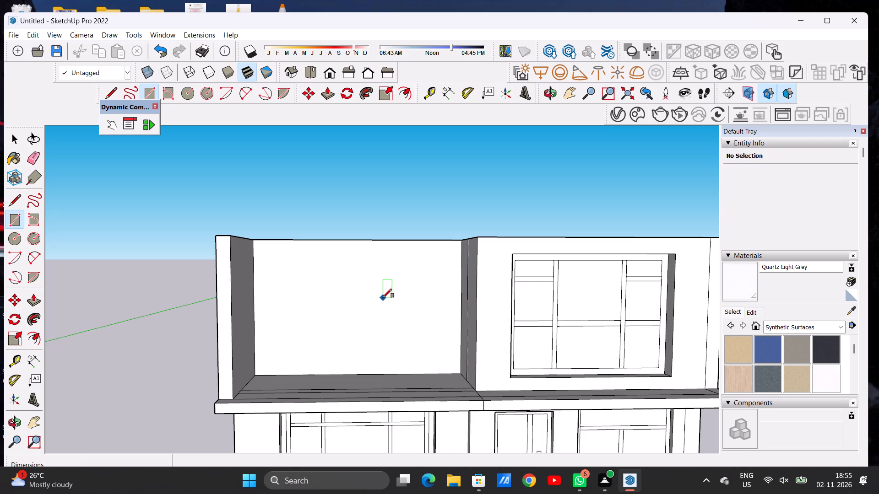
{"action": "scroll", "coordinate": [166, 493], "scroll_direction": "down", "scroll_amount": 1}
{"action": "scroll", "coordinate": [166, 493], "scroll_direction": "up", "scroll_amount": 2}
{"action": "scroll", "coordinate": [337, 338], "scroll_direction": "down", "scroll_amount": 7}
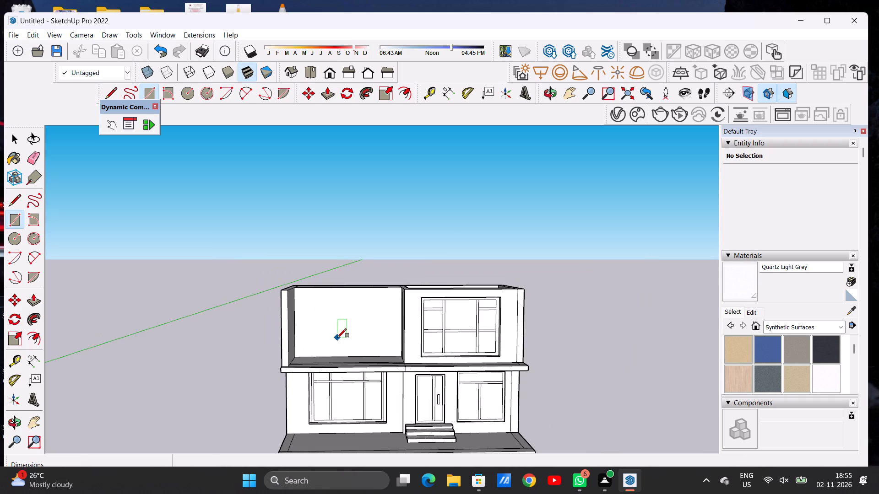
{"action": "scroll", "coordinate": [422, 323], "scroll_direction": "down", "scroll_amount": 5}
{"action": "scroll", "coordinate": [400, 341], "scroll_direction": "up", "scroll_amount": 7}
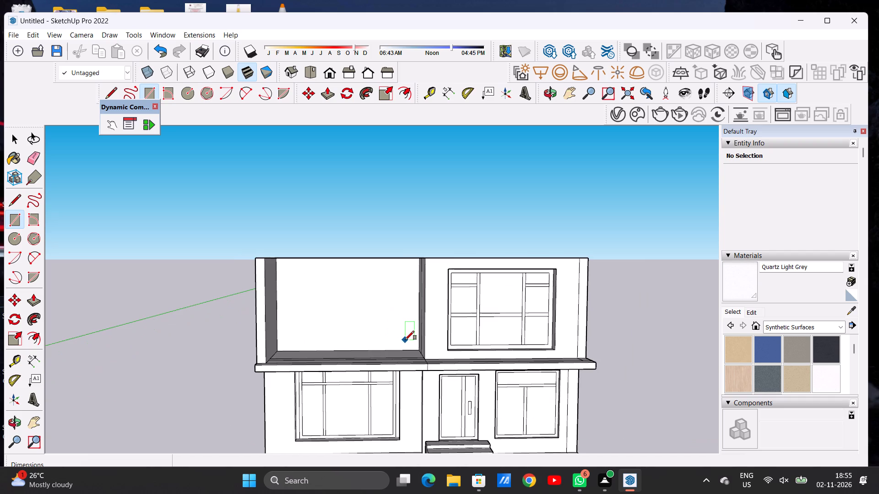
Examine the facade in the standard front view and the terrace's blank back wall up close.
{"action": "left_click", "coordinate": [551, 93]}
{"action": "left_click_drag", "start_coordinate": [535, 317], "coordinate": [501, 310]}
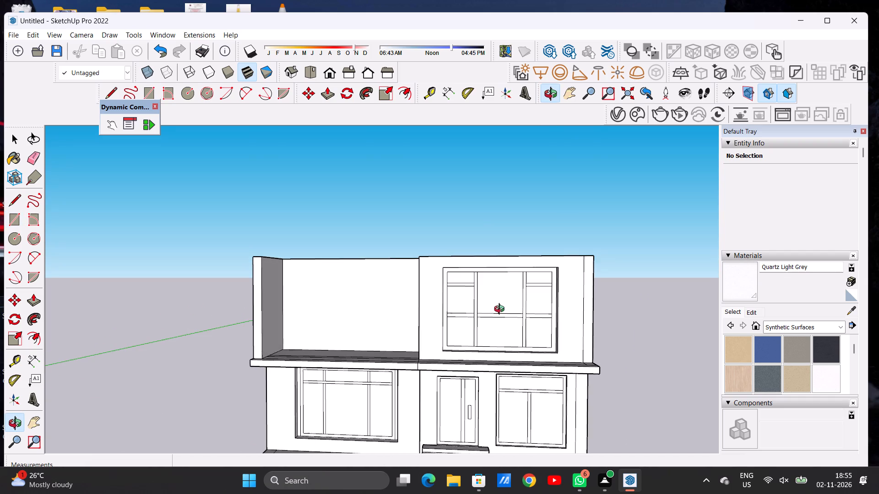
{"action": "left_click_drag", "start_coordinate": [501, 310], "coordinate": [502, 310]}
{"action": "left_click", "coordinate": [331, 79]}
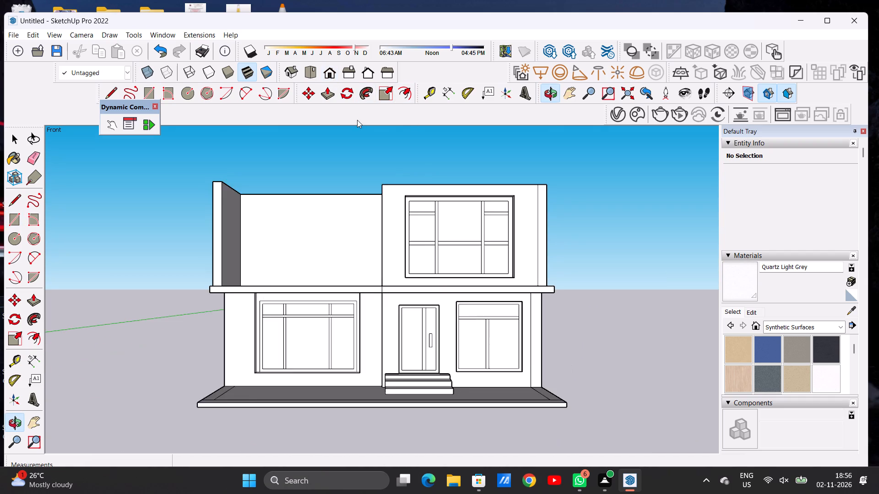
{"action": "scroll", "coordinate": [505, 329], "scroll_direction": "down", "scroll_amount": 2}
{"action": "scroll", "coordinate": [509, 334], "scroll_direction": "up", "scroll_amount": 1}
{"action": "scroll", "coordinate": [510, 336], "scroll_direction": "down", "scroll_amount": 4}
{"action": "scroll", "coordinate": [371, 259], "scroll_direction": "up", "scroll_amount": 7}
{"action": "left_click_drag", "start_coordinate": [421, 283], "coordinate": [415, 303]}
{"action": "left_click_drag", "start_coordinate": [407, 298], "coordinate": [404, 300]}
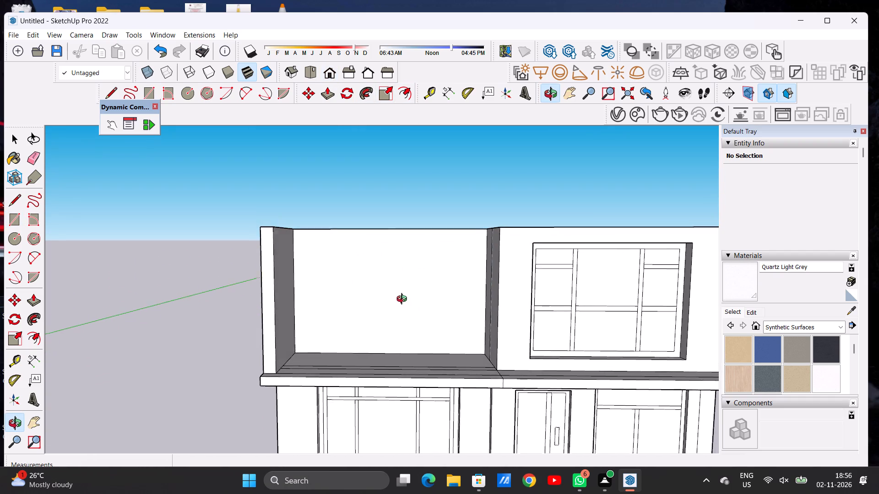
Draw a rectangle about 14' 8 1/2" wide by 16' 6 1/4" high on the terrace's back wall, rising from the floor line.
{"action": "left_click_drag", "start_coordinate": [404, 300], "coordinate": [402, 304]}
{"action": "scroll", "coordinate": [419, 295], "scroll_direction": "up", "scroll_amount": 3}
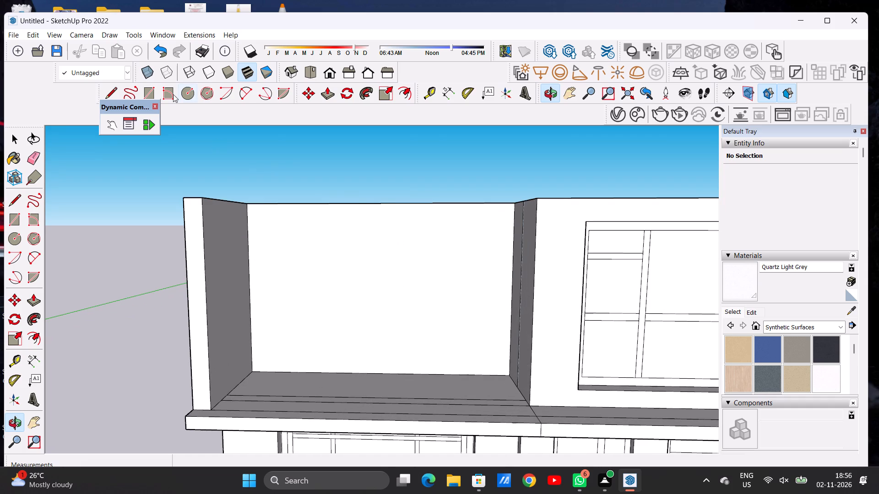
{"action": "left_click", "coordinate": [151, 91]}
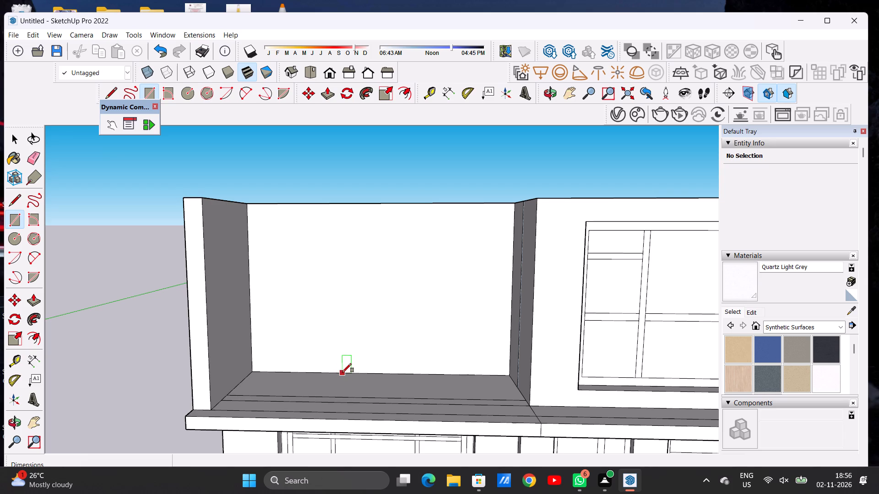
{"action": "left_click", "coordinate": [340, 371]}
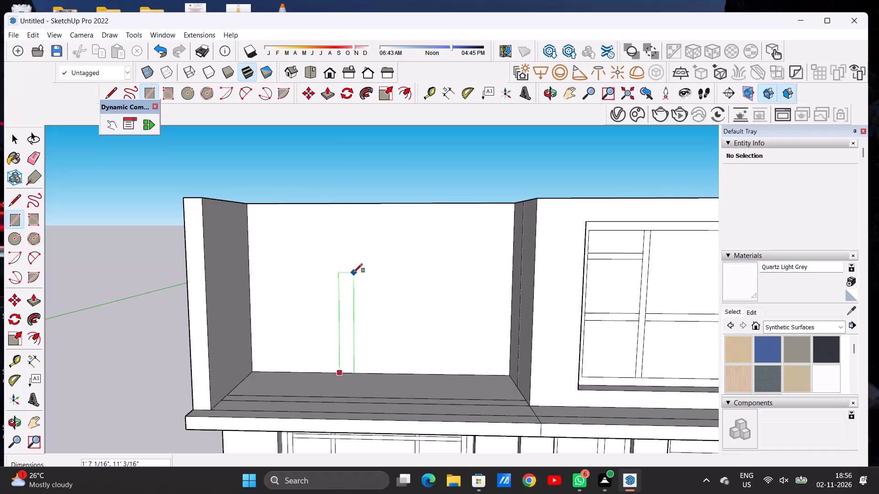
{"action": "left_click", "coordinate": [479, 220]}
{"action": "key", "text": "space"}
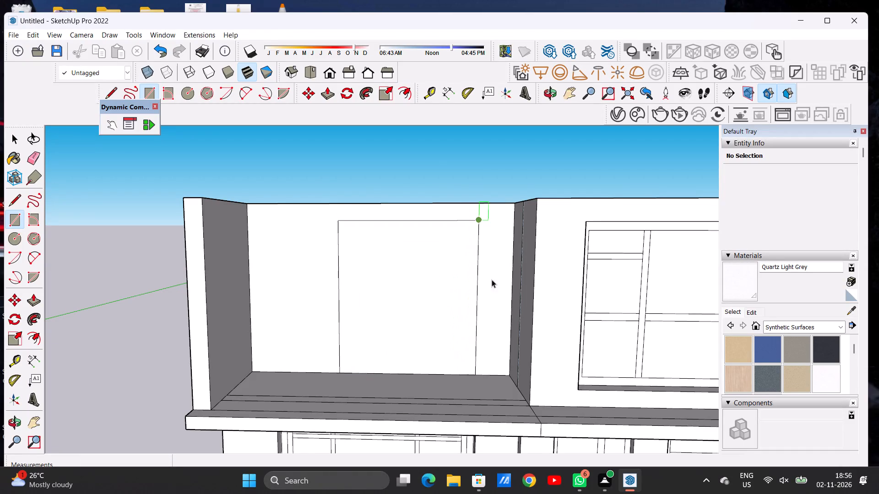
Offset the back wall rectangle's outline inward by about 7 3/8" as a door frame.
{"action": "scroll", "coordinate": [494, 295], "scroll_direction": "down", "scroll_amount": 7}
{"action": "left_click", "coordinate": [547, 96]}
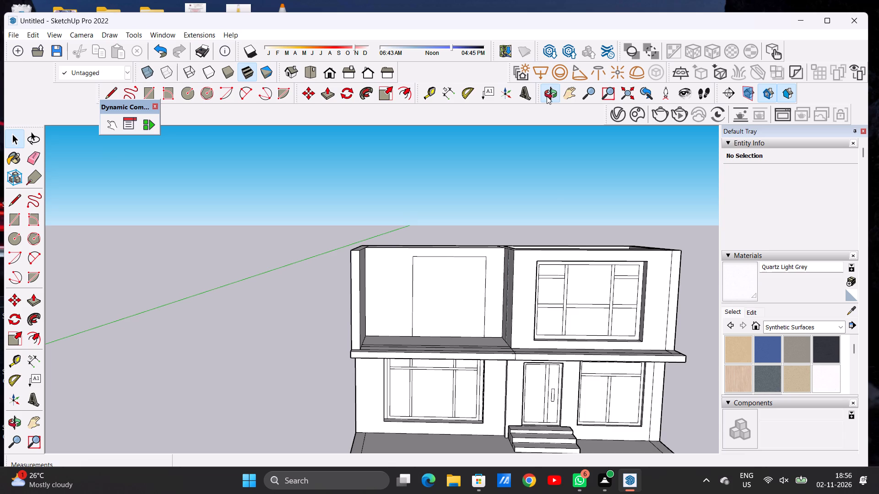
{"action": "left_click_drag", "start_coordinate": [553, 267], "coordinate": [556, 302]}
{"action": "scroll", "coordinate": [489, 282], "scroll_direction": "up", "scroll_amount": 7}
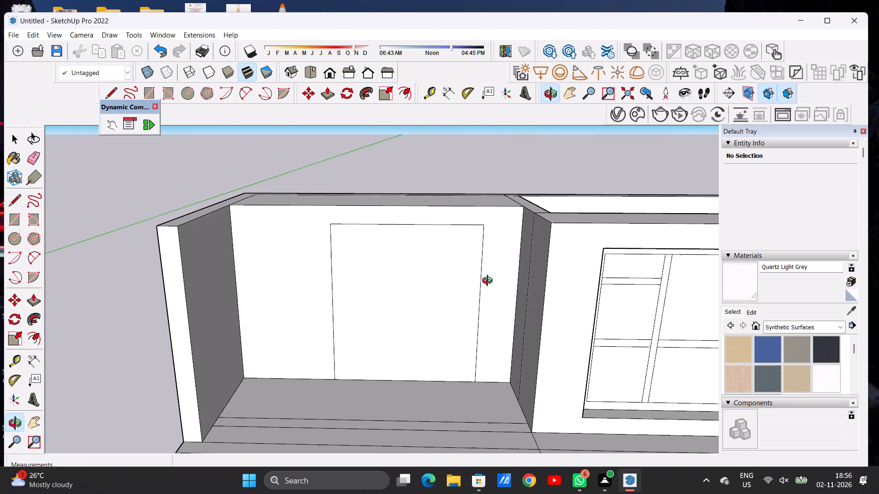
{"action": "left_click_drag", "start_coordinate": [428, 343], "coordinate": [428, 312]}
{"action": "left_click_drag", "start_coordinate": [428, 310], "coordinate": [424, 359]}
{"action": "scroll", "coordinate": [453, 242], "scroll_direction": "up", "scroll_amount": 5}
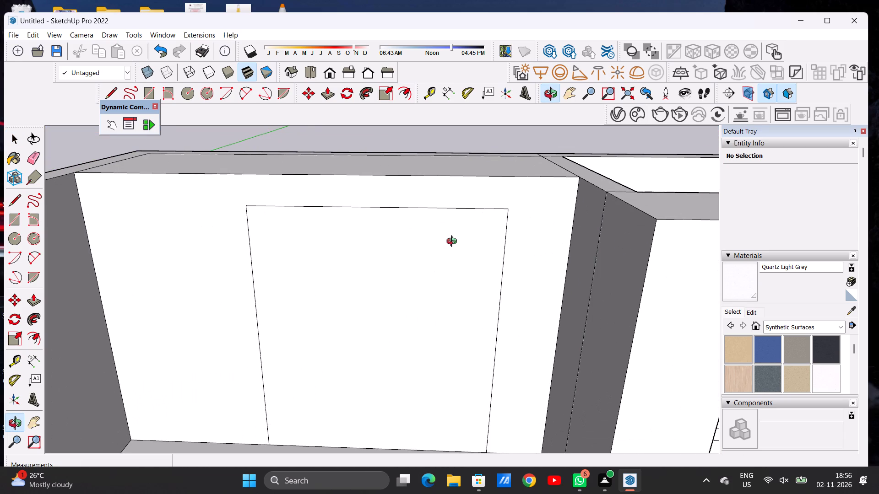
{"action": "key", "text": "p"}
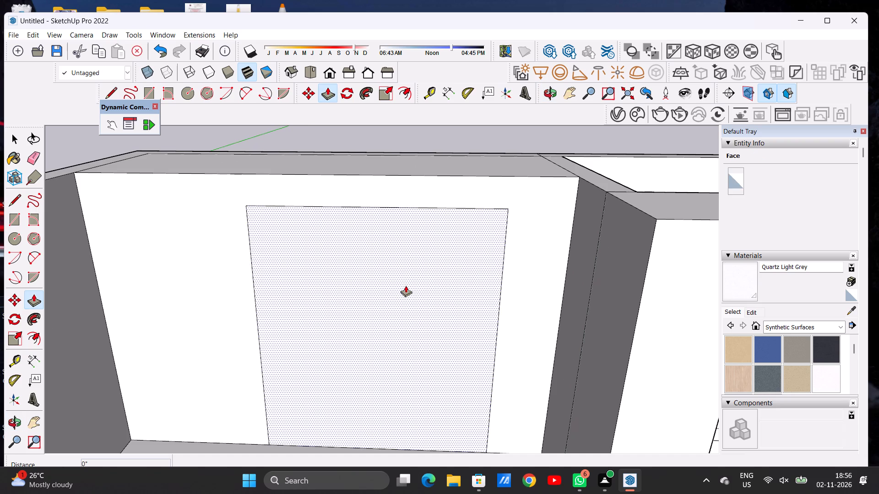
{"action": "key", "text": "space"}
{"action": "type", "text": "OD"}
{"action": "key", "text": "BackSpace"}
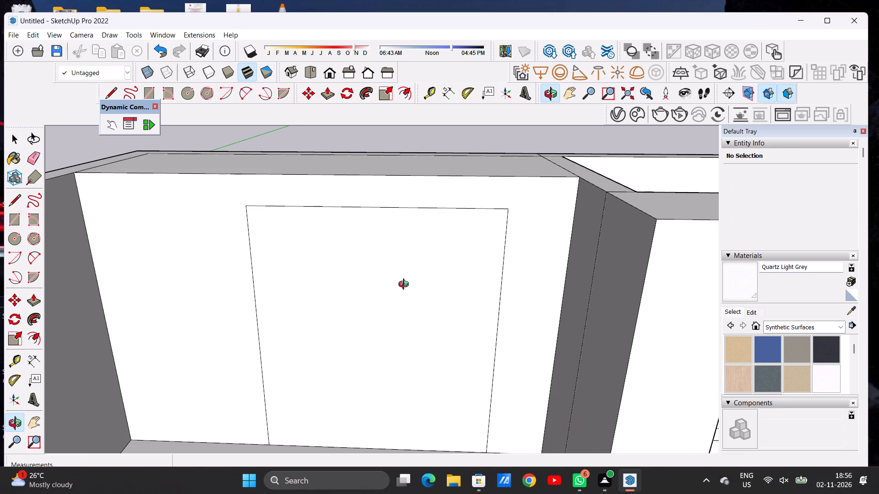
{"action": "type", "text": "OF"}
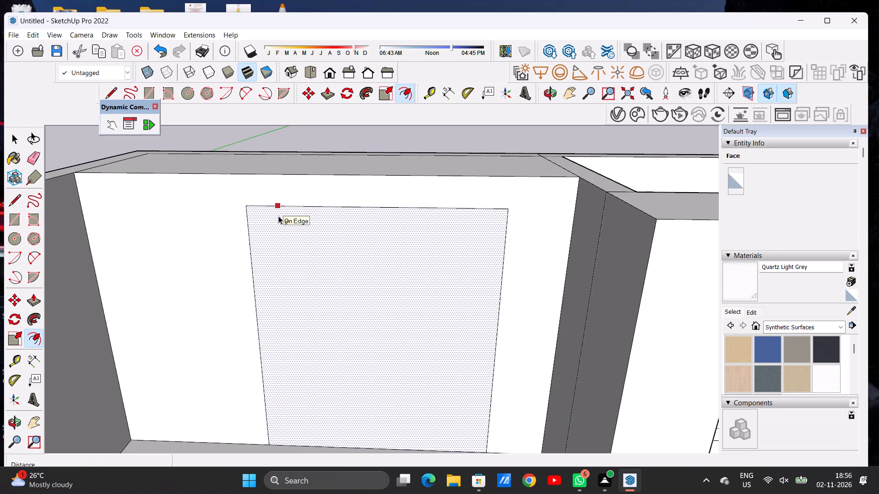
{"action": "left_click", "coordinate": [278, 216]}
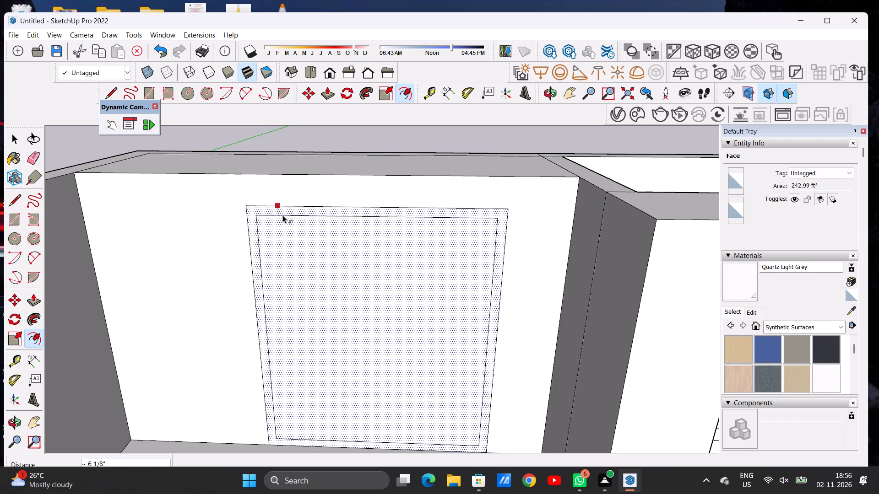
{"action": "left_click", "coordinate": [283, 217]}
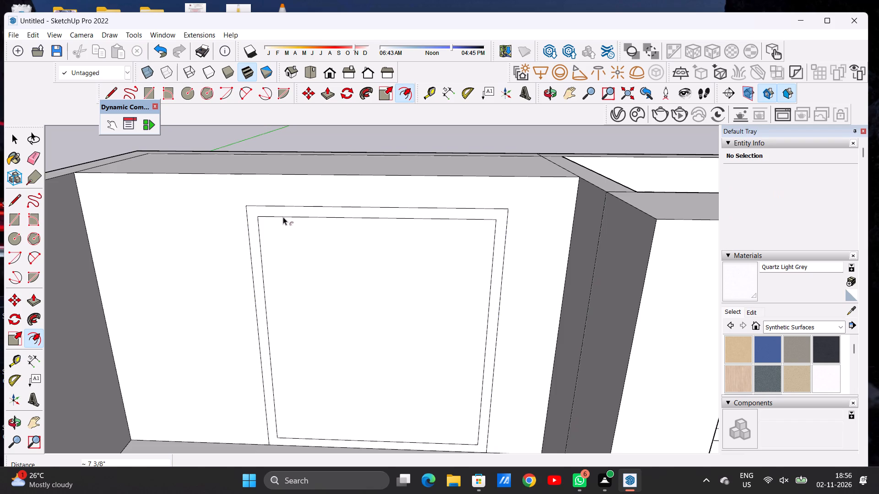
{"action": "key", "text": "space"}
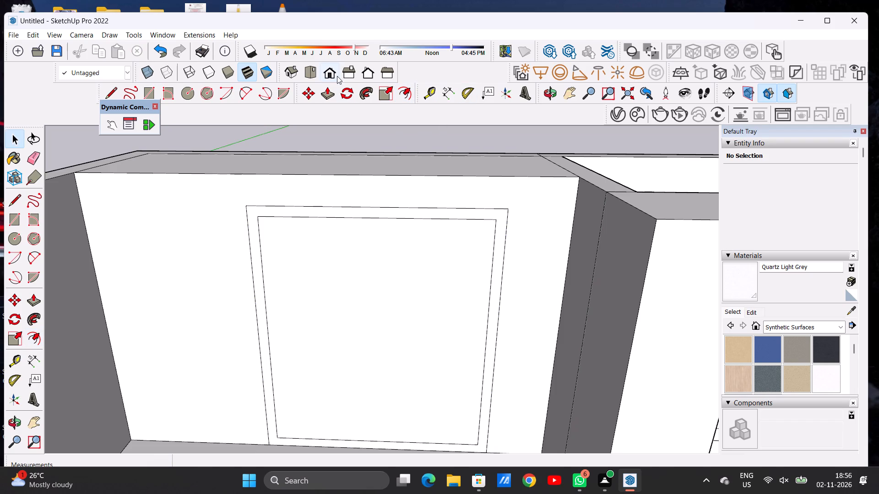
Draw a vertical line about 15' 3 1/2" long near the middle of the terrace door's inner rectangle, from its top edge to its bottom edge.
{"action": "left_click", "coordinate": [335, 74]}
{"action": "scroll", "coordinate": [415, 269], "scroll_direction": "down", "scroll_amount": 7}
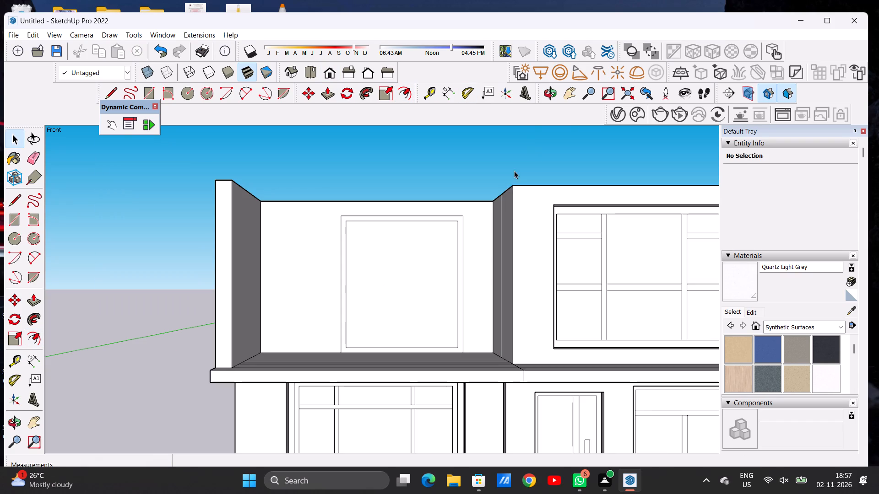
{"action": "left_click", "coordinate": [547, 92]}
{"action": "left_click_drag", "start_coordinate": [430, 267], "coordinate": [431, 327]}
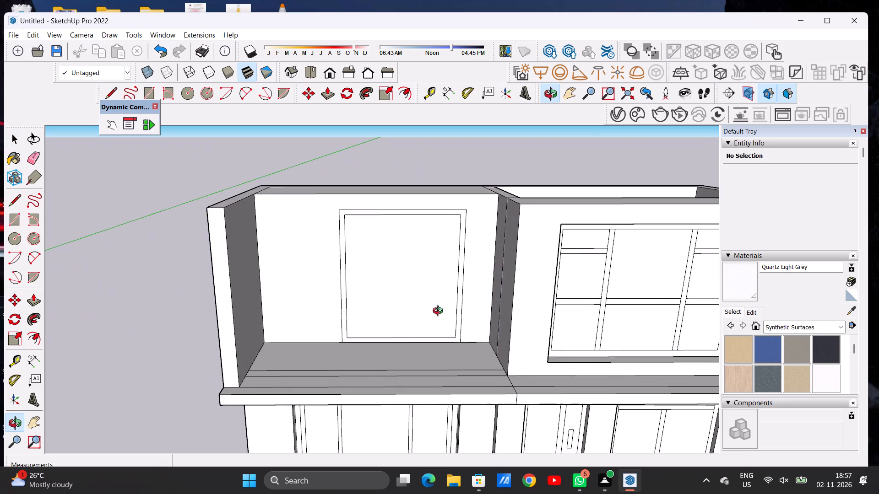
{"action": "scroll", "coordinate": [456, 242], "scroll_direction": "up", "scroll_amount": 1}
{"action": "scroll", "coordinate": [456, 242], "scroll_direction": "down", "scroll_amount": 1}
{"action": "scroll", "coordinate": [456, 242], "scroll_direction": "up", "scroll_amount": 3}
{"action": "key", "text": "space"}
{"action": "type", "text": "L"}
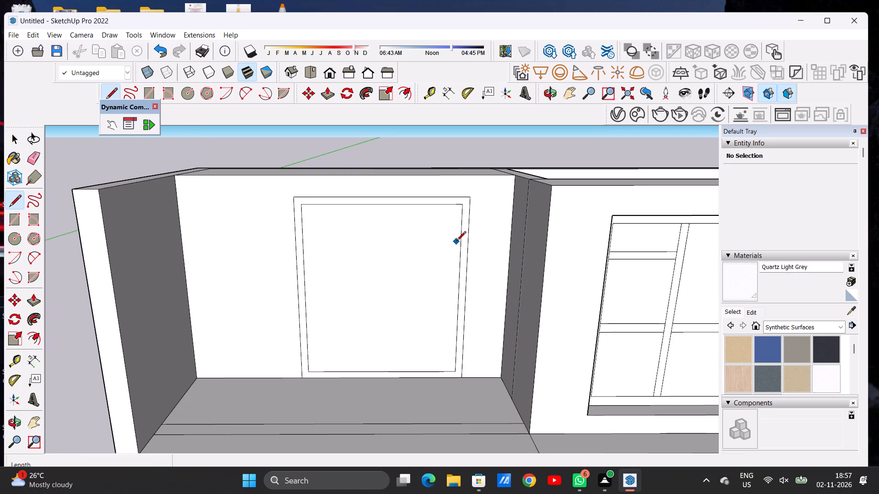
{"action": "left_click", "coordinate": [375, 205]}
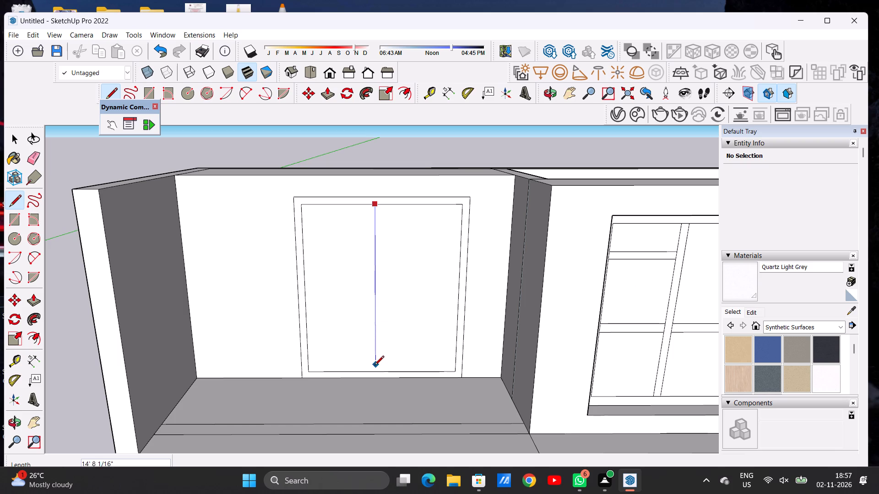
{"action": "left_click", "coordinate": [374, 371]}
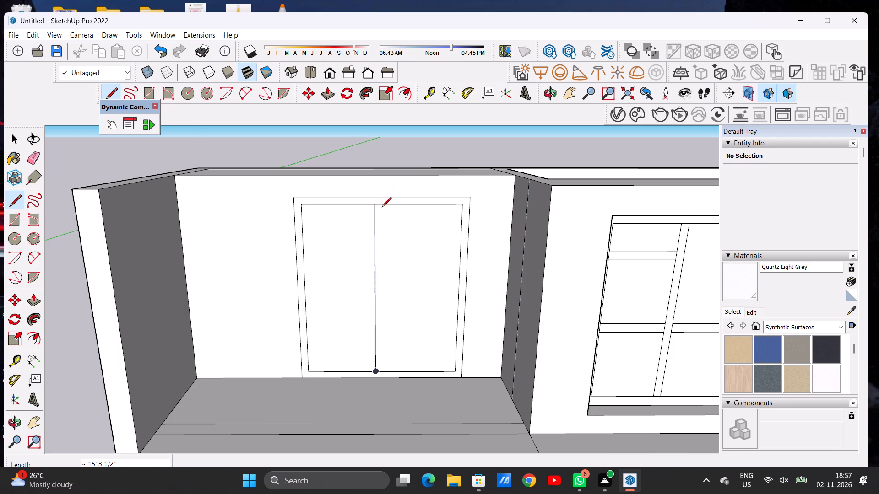
Draw a second vertical line about 15' 3 1/2" long close beside the first, spanning the terrace door's inner rectangle from top to bottom.
{"action": "scroll", "coordinate": [382, 211], "scroll_direction": "up", "scroll_amount": 6}
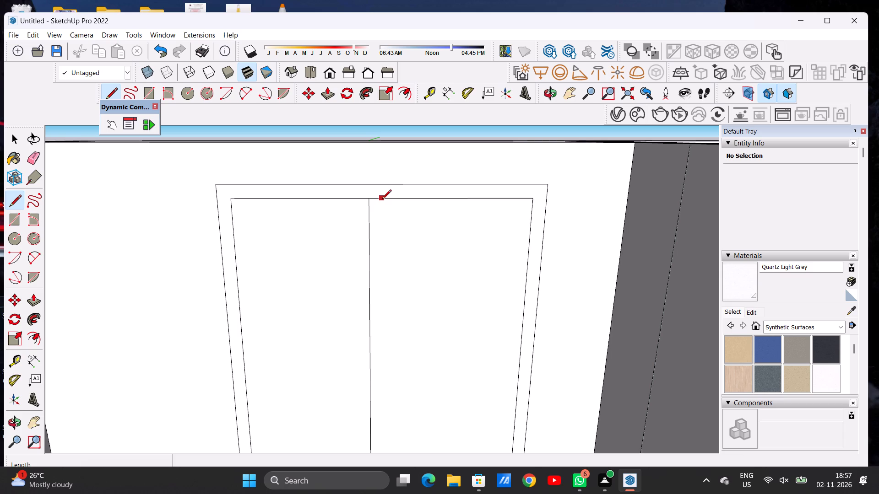
{"action": "left_click", "coordinate": [382, 200]}
{"action": "scroll", "coordinate": [384, 210], "scroll_direction": "down", "scroll_amount": 10}
{"action": "scroll", "coordinate": [380, 323], "scroll_direction": "up", "scroll_amount": 4}
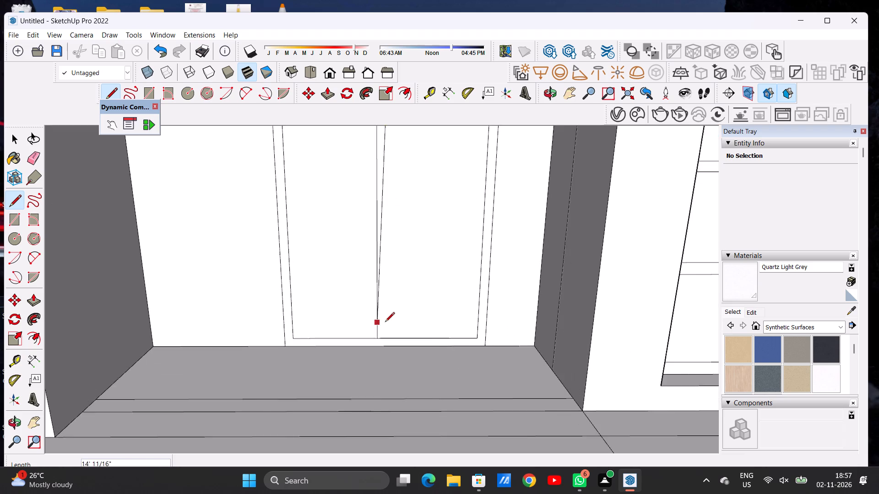
{"action": "scroll", "coordinate": [385, 322], "scroll_direction": "up", "scroll_amount": 7}
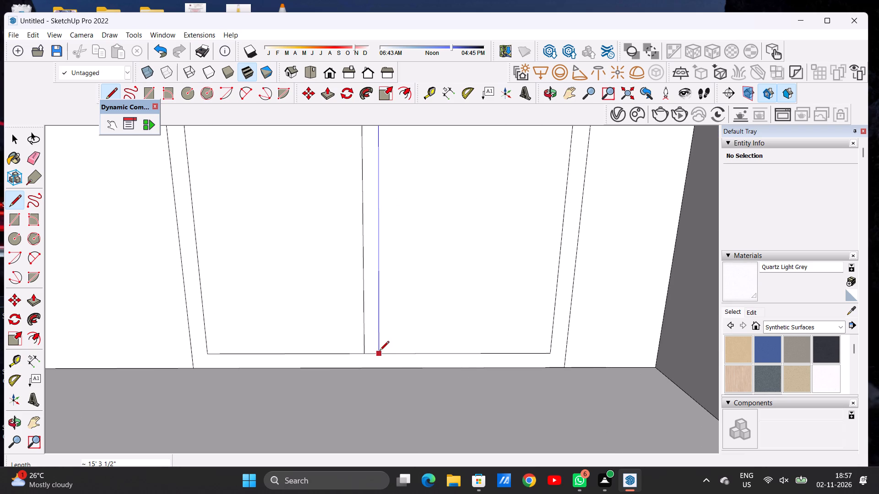
{"action": "left_click", "coordinate": [380, 351]}
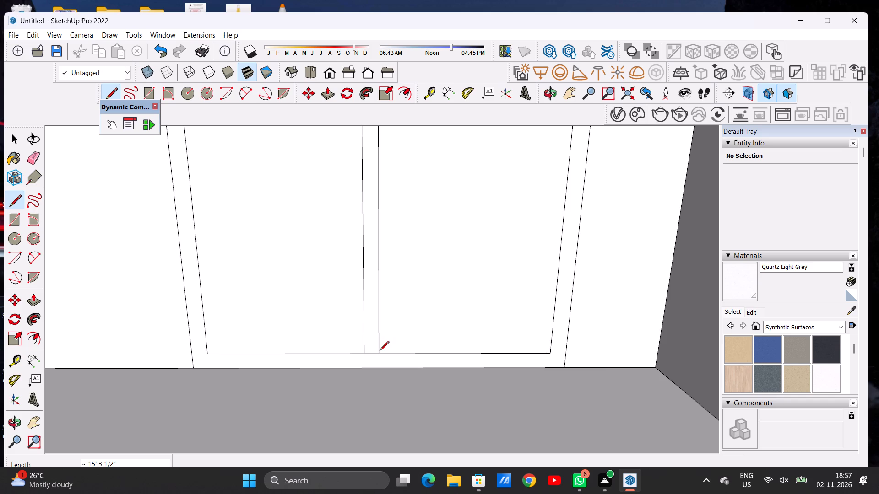
{"action": "key", "text": "space"}
Examine the divided terrace door outline from the front and its bottom edge up close.
{"action": "scroll", "coordinate": [380, 351], "scroll_direction": "down", "scroll_amount": 9}
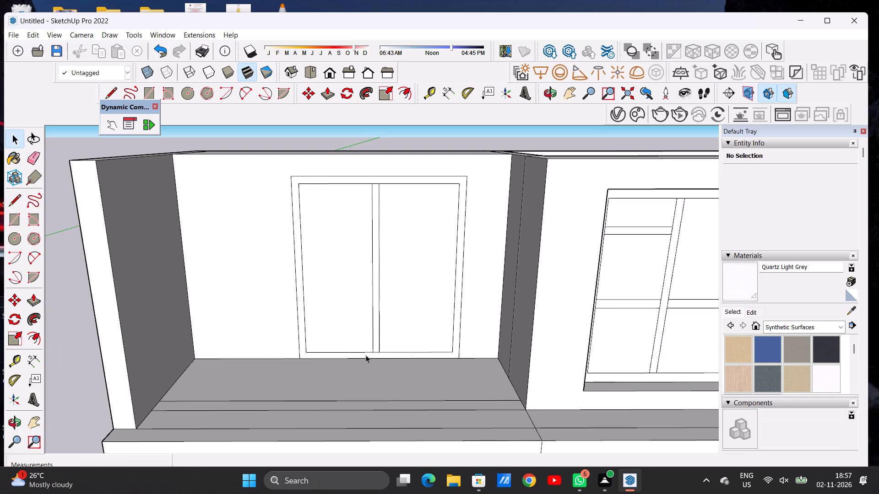
{"action": "scroll", "coordinate": [361, 358], "scroll_direction": "down", "scroll_amount": 4}
{"action": "left_click", "coordinate": [547, 92]}
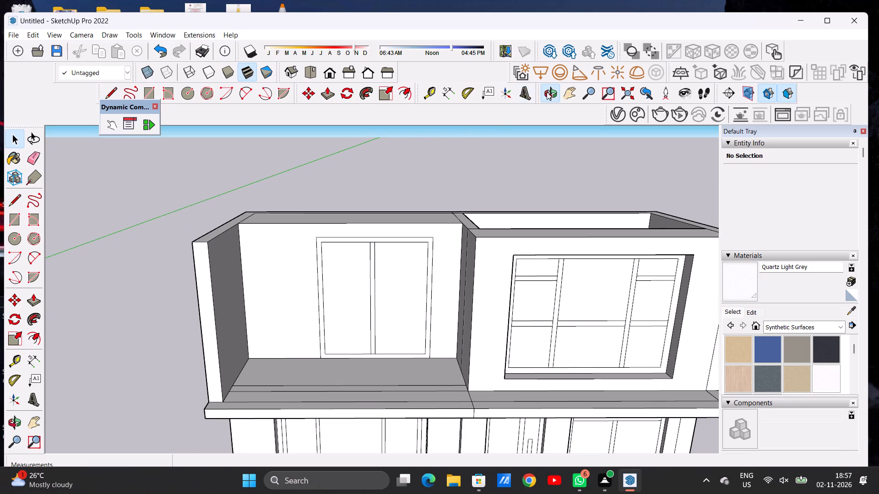
{"action": "left_click_drag", "start_coordinate": [423, 347], "coordinate": [425, 290]}
{"action": "scroll", "coordinate": [291, 338], "scroll_direction": "down", "scroll_amount": 3}
{"action": "scroll", "coordinate": [291, 338], "scroll_direction": "up", "scroll_amount": 1}
{"action": "scroll", "coordinate": [291, 338], "scroll_direction": "down", "scroll_amount": 2}
{"action": "scroll", "coordinate": [291, 338], "scroll_direction": "up", "scroll_amount": 1}
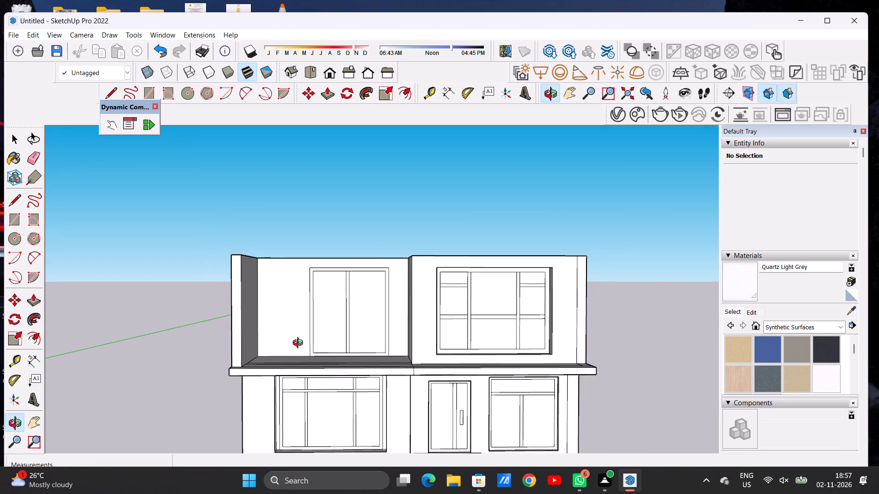
{"action": "scroll", "coordinate": [338, 361], "scroll_direction": "up", "scroll_amount": 20}
{"action": "scroll", "coordinate": [338, 361], "scroll_direction": "up", "scroll_amount": 6}
{"action": "scroll", "coordinate": [364, 366], "scroll_direction": "down", "scroll_amount": 5}
{"action": "scroll", "coordinate": [364, 368], "scroll_direction": "up", "scroll_amount": 1}
{"action": "scroll", "coordinate": [364, 368], "scroll_direction": "down", "scroll_amount": 6}
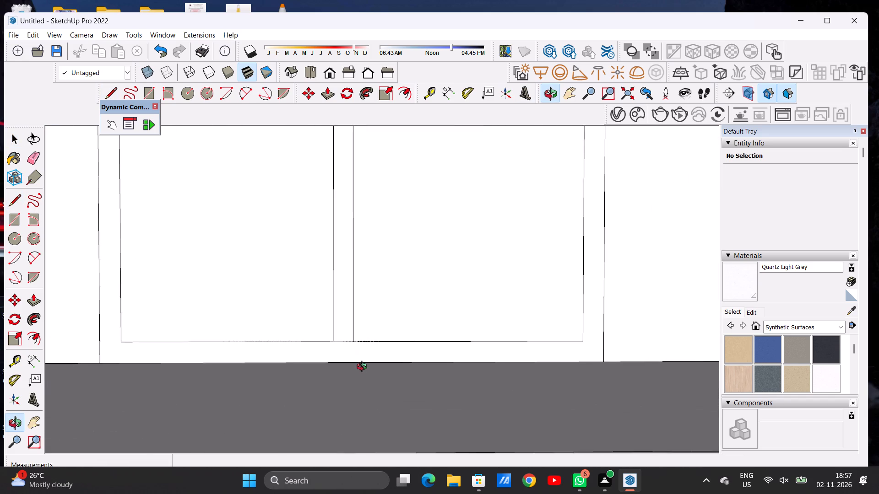
{"action": "scroll", "coordinate": [364, 368], "scroll_direction": "down", "scroll_amount": 13}
{"action": "scroll", "coordinate": [368, 370], "scroll_direction": "down", "scroll_amount": 8}
Examine the whole front facade with the terrace door outline from several angles and distances.
{"action": "left_click_drag", "start_coordinate": [336, 336], "coordinate": [370, 340]}
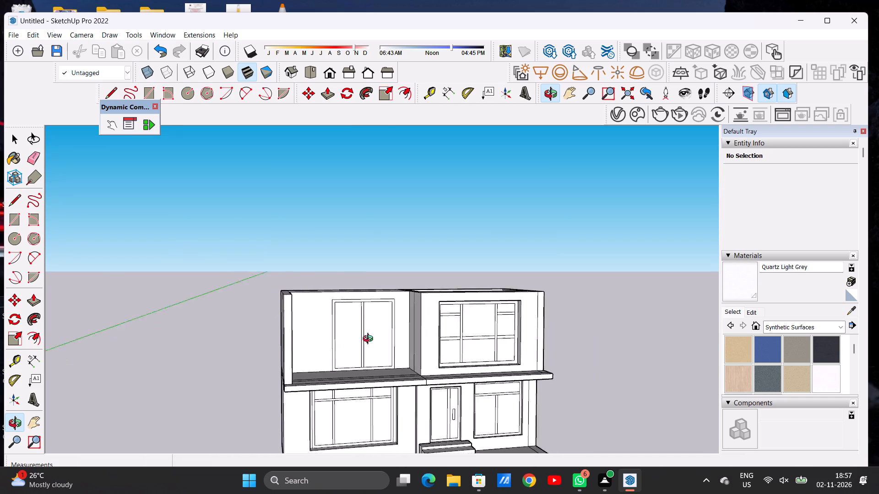
{"action": "left_click_drag", "start_coordinate": [370, 340], "coordinate": [346, 341]}
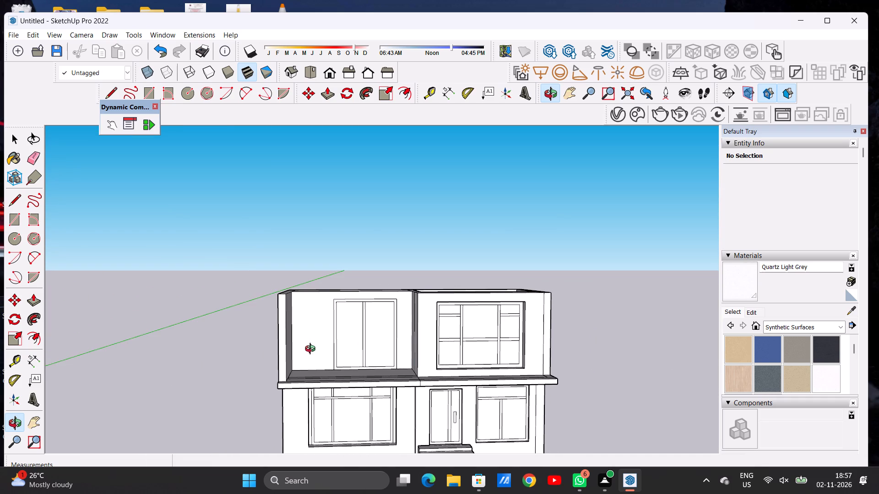
{"action": "scroll", "coordinate": [238, 320], "scroll_direction": "down", "scroll_amount": 6}
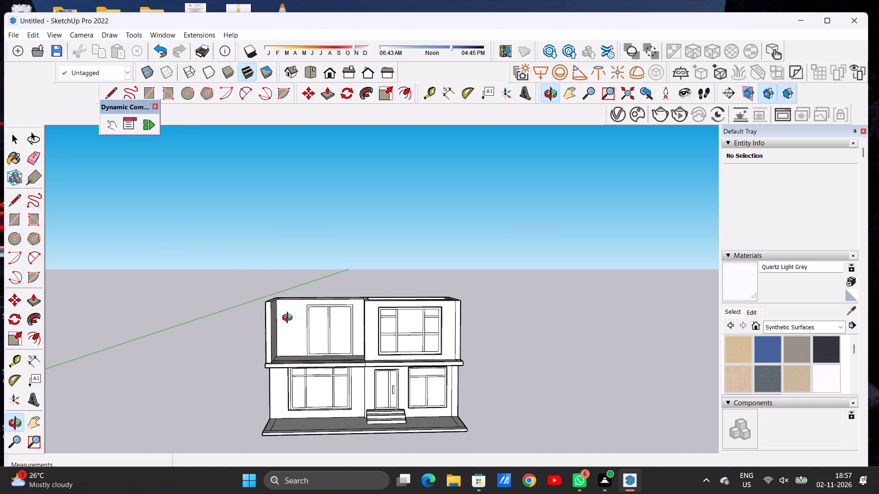
{"action": "scroll", "coordinate": [293, 321], "scroll_direction": "up", "scroll_amount": 2}
{"action": "scroll", "coordinate": [298, 324], "scroll_direction": "down", "scroll_amount": 1}
{"action": "scroll", "coordinate": [298, 326], "scroll_direction": "up", "scroll_amount": 7}
{"action": "left_click_drag", "start_coordinate": [346, 321], "coordinate": [324, 321]}
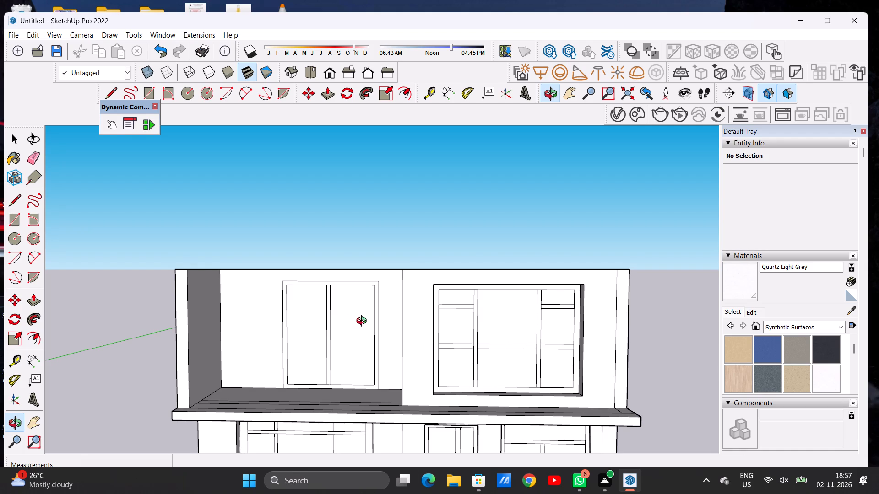
{"action": "left_click_drag", "start_coordinate": [358, 322], "coordinate": [337, 320]}
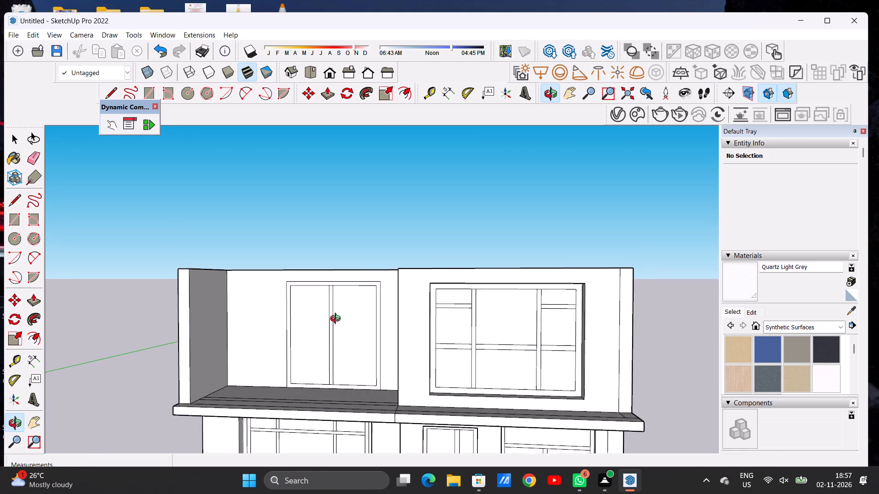
{"action": "left_click_drag", "start_coordinate": [337, 320], "coordinate": [344, 317]}
{"action": "left_click", "coordinate": [344, 317]}
{"action": "left_click", "coordinate": [340, 317]}
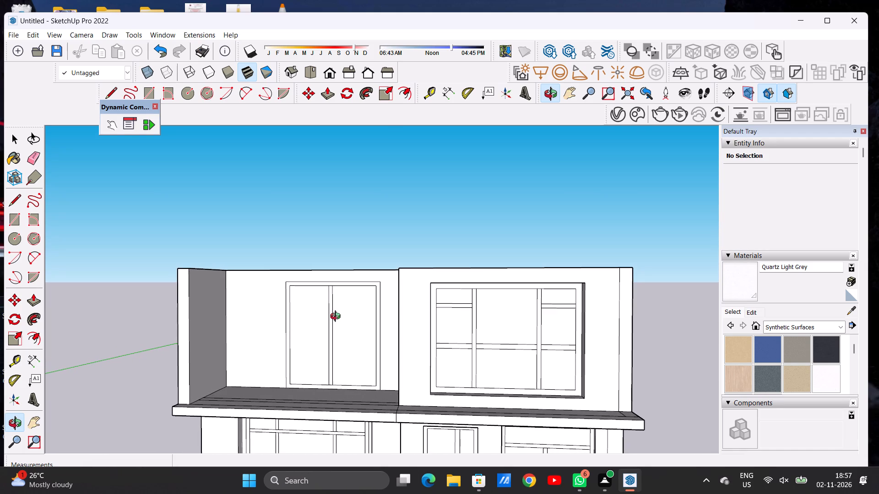
{"action": "scroll", "coordinate": [350, 317], "scroll_direction": "down", "scroll_amount": 1}
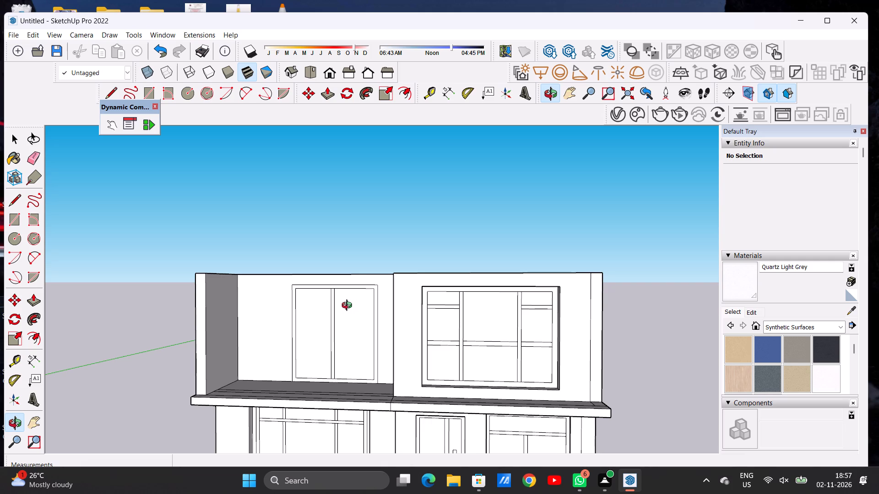
{"action": "scroll", "coordinate": [350, 302], "scroll_direction": "down", "scroll_amount": 5}
{"action": "left_click_drag", "start_coordinate": [356, 316], "coordinate": [379, 333]}
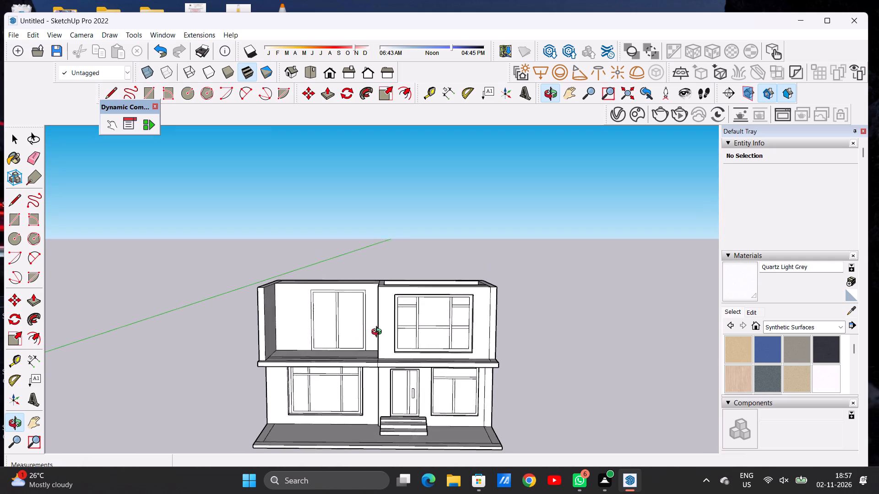
{"action": "left_click_drag", "start_coordinate": [379, 333], "coordinate": [380, 333]}
{"action": "scroll", "coordinate": [426, 328], "scroll_direction": "down", "scroll_amount": 7}
{"action": "scroll", "coordinate": [379, 335], "scroll_direction": "up", "scroll_amount": 16}
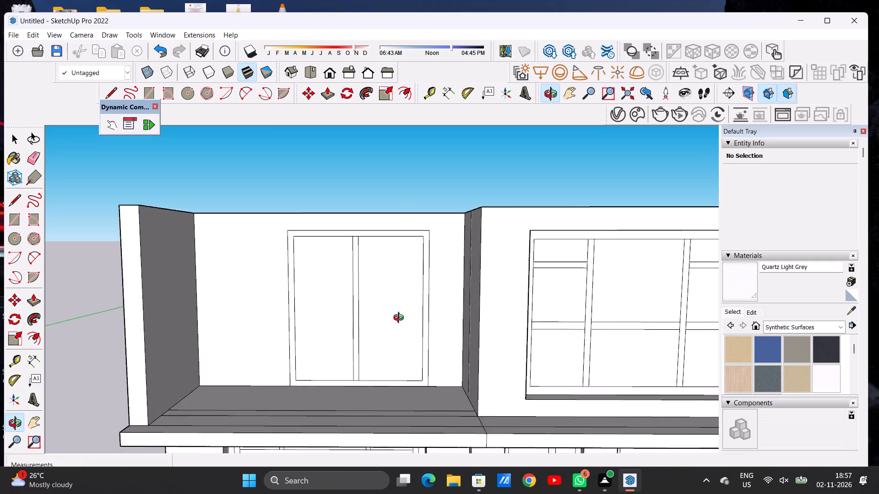
Examine the terrace door outline and the front facade from several angles and distances.
{"action": "scroll", "coordinate": [401, 319], "scroll_direction": "up", "scroll_amount": 4}
{"action": "left_click_drag", "start_coordinate": [400, 319], "coordinate": [397, 314]}
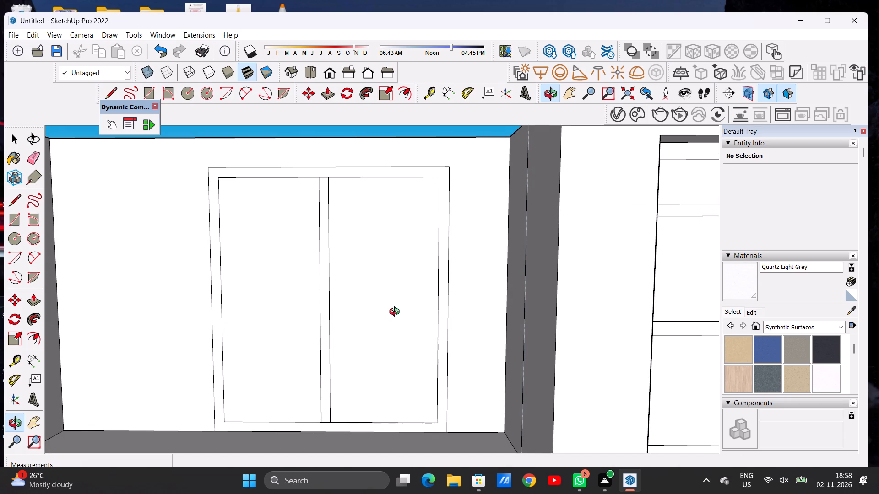
{"action": "left_click", "coordinate": [396, 311]}
{"action": "scroll", "coordinate": [399, 320], "scroll_direction": "down", "scroll_amount": 12}
{"action": "scroll", "coordinate": [400, 317], "scroll_direction": "up", "scroll_amount": 1}
{"action": "scroll", "coordinate": [400, 317], "scroll_direction": "down", "scroll_amount": 3}
{"action": "left_click_drag", "start_coordinate": [394, 326], "coordinate": [347, 335]}
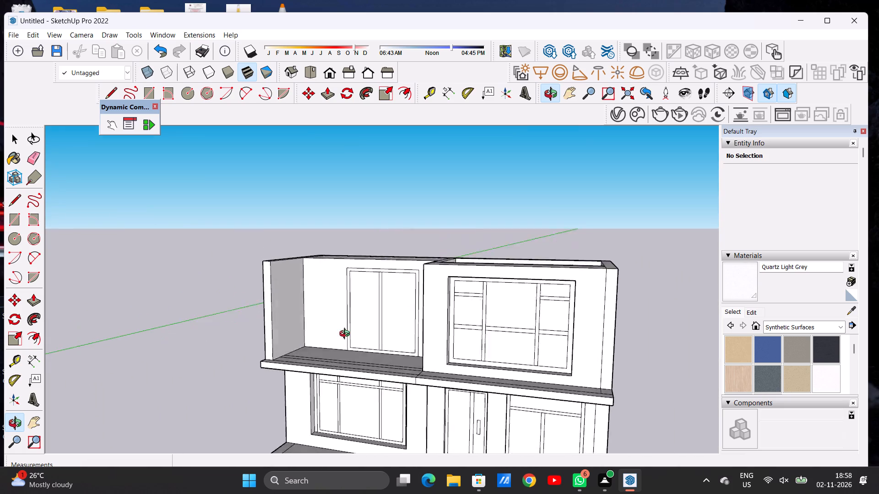
{"action": "left_click_drag", "start_coordinate": [347, 335], "coordinate": [390, 323]}
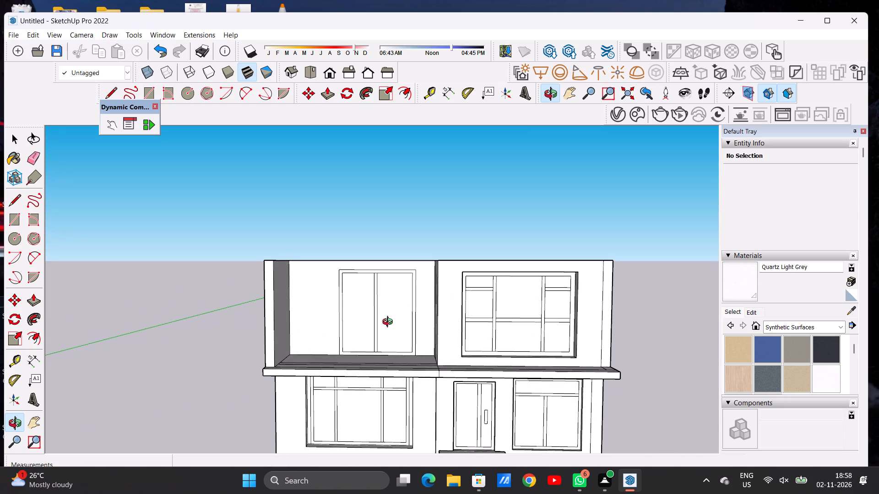
{"action": "scroll", "coordinate": [382, 295], "scroll_direction": "down", "scroll_amount": 6}
{"action": "left_click_drag", "start_coordinate": [402, 297], "coordinate": [325, 306]}
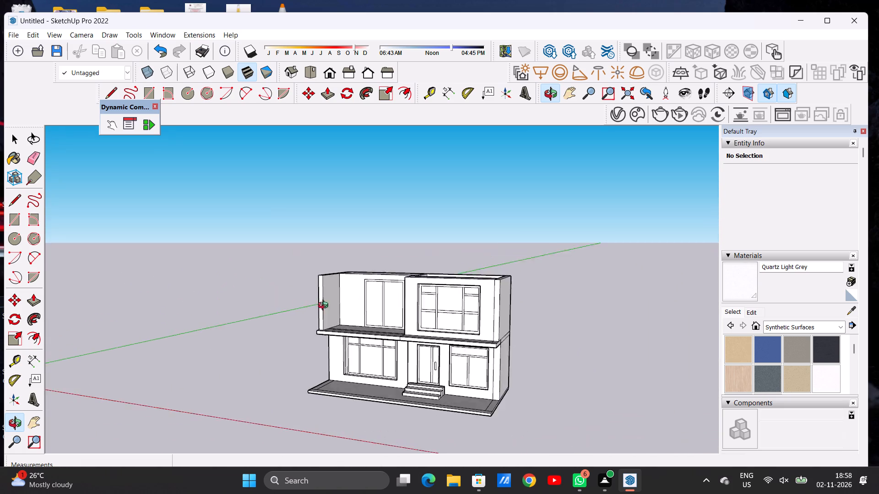
{"action": "left_click_drag", "start_coordinate": [325, 306], "coordinate": [400, 328]}
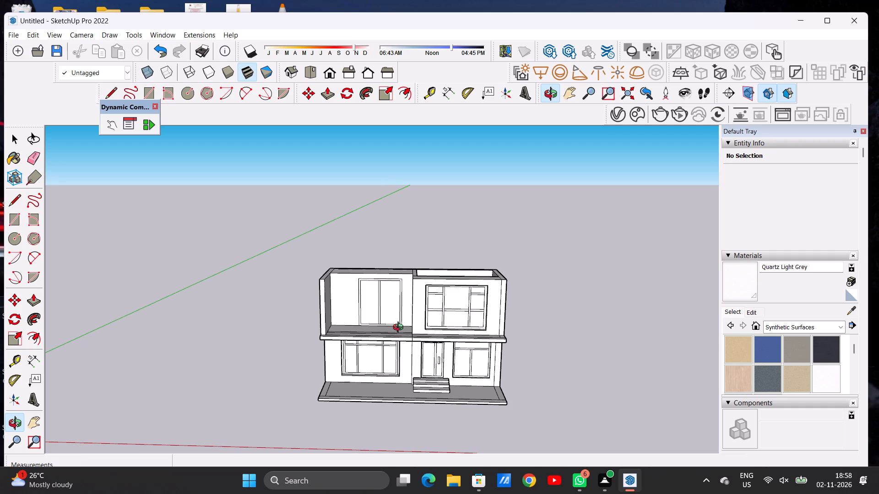
{"action": "scroll", "coordinate": [385, 278], "scroll_direction": "up", "scroll_amount": 11}
{"action": "left_click_drag", "start_coordinate": [408, 344], "coordinate": [472, 327]}
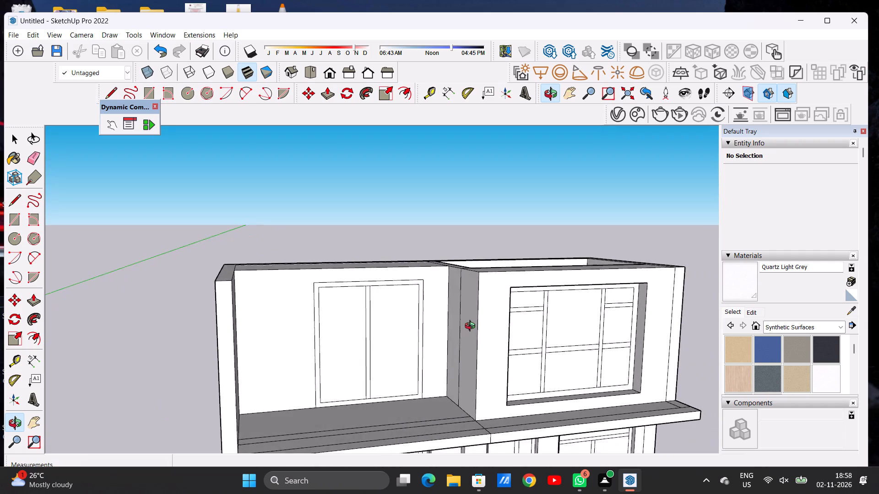
{"action": "left_click_drag", "start_coordinate": [472, 327], "coordinate": [418, 320]}
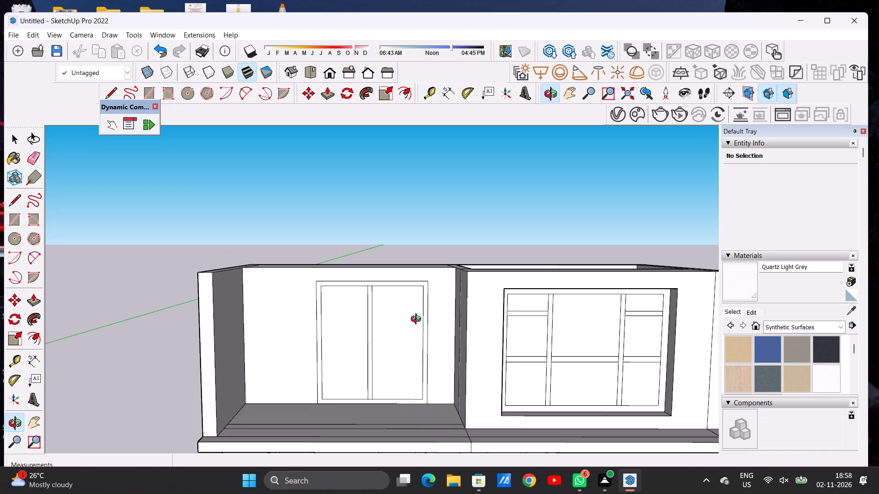
{"action": "scroll", "coordinate": [396, 294], "scroll_direction": "down", "scroll_amount": 6}
{"action": "scroll", "coordinate": [414, 317], "scroll_direction": "up", "scroll_amount": 8}
{"action": "left_click_drag", "start_coordinate": [407, 319], "coordinate": [301, 322]}
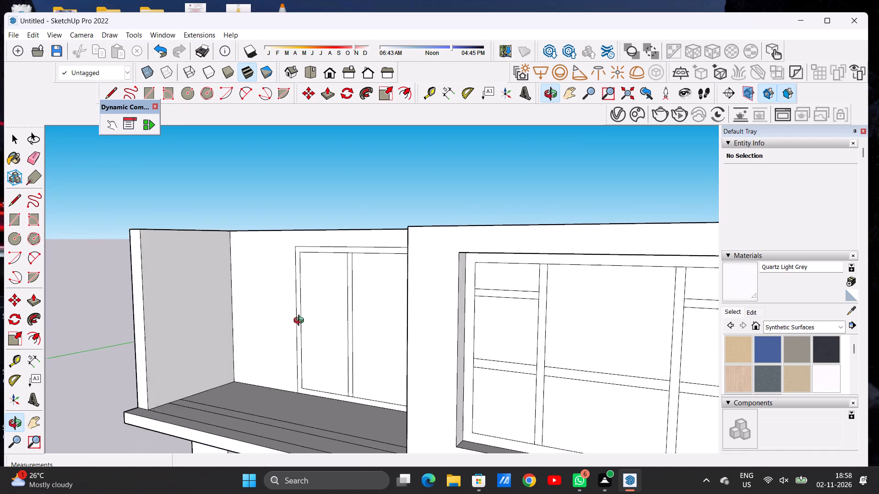
{"action": "left_click_drag", "start_coordinate": [301, 322], "coordinate": [390, 317]}
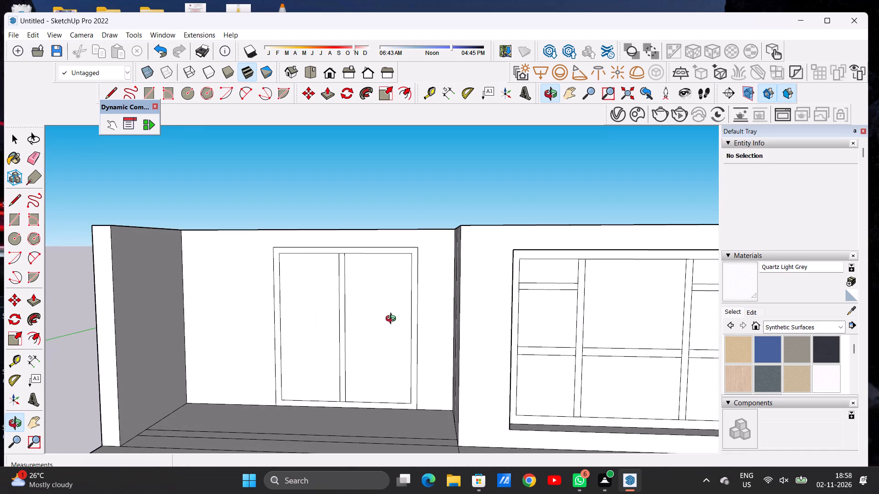
{"action": "scroll", "coordinate": [447, 321], "scroll_direction": "down", "scroll_amount": 5}
{"action": "left_click_drag", "start_coordinate": [413, 334], "coordinate": [414, 325]}
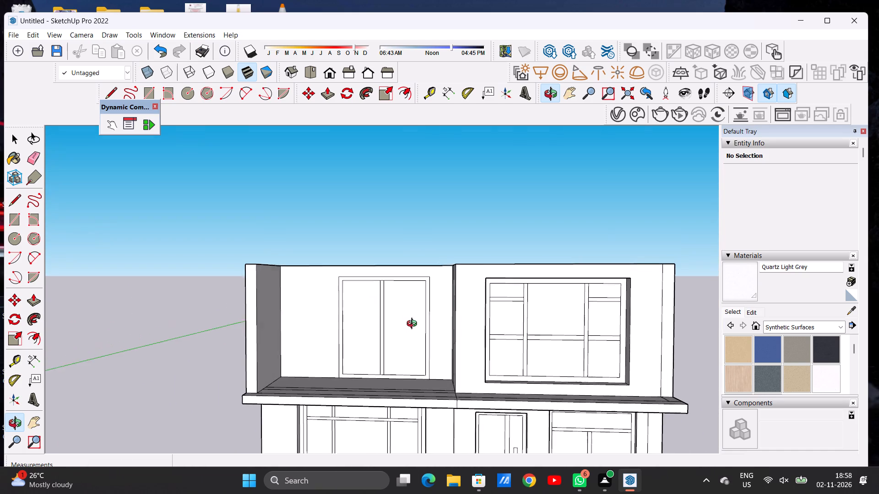
{"action": "left_click_drag", "start_coordinate": [414, 325], "coordinate": [414, 326]}
{"action": "scroll", "coordinate": [455, 344], "scroll_direction": "down", "scroll_amount": 6}
{"action": "scroll", "coordinate": [418, 349], "scroll_direction": "up", "scroll_amount": 7}
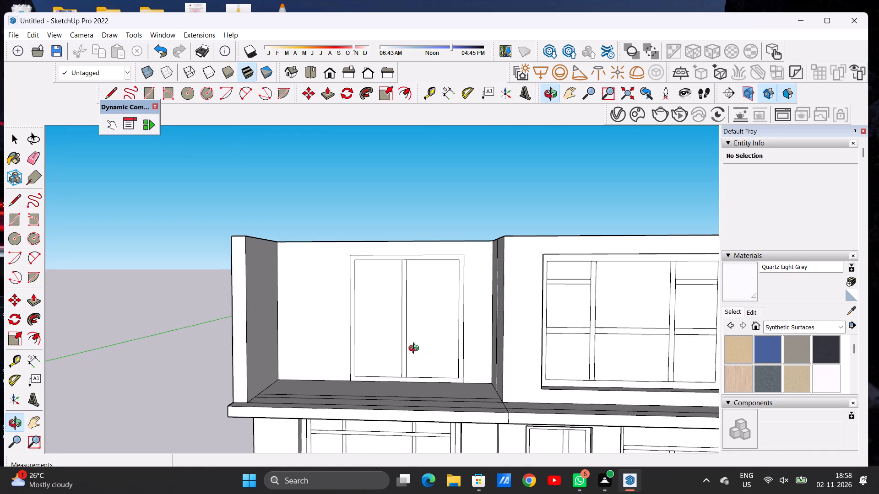
{"action": "scroll", "coordinate": [445, 340], "scroll_direction": "down", "scroll_amount": 5}
Push/Pull the narrow floor strip along the upper terrace's front edge up about 8' 4 7/8" as a parapet wall.
{"action": "left_click_drag", "start_coordinate": [429, 351], "coordinate": [435, 394]}
{"action": "left_click_drag", "start_coordinate": [438, 406], "coordinate": [439, 434]}
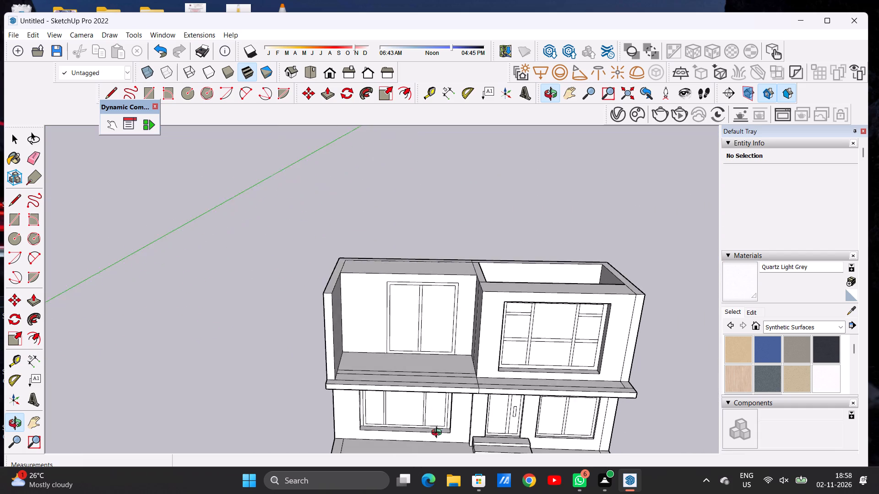
{"action": "left_click_drag", "start_coordinate": [439, 434], "coordinate": [442, 446]}
{"action": "scroll", "coordinate": [470, 377], "scroll_direction": "up", "scroll_amount": 8}
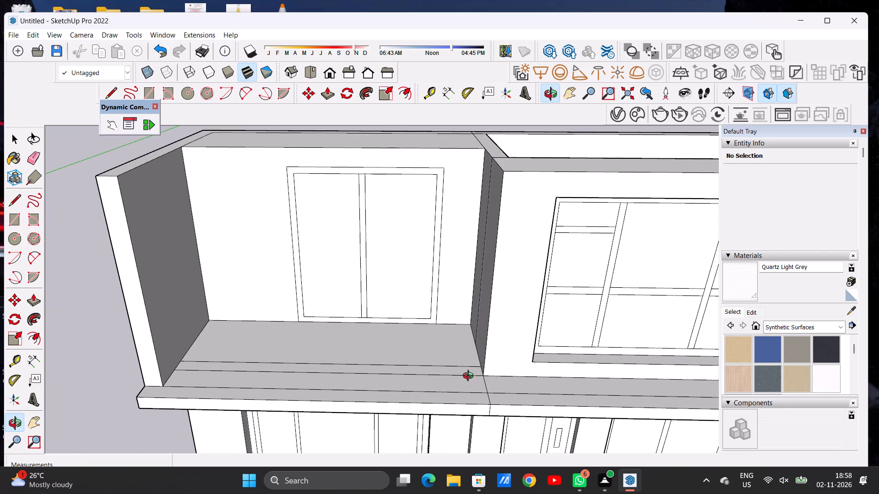
{"action": "key", "text": "p"}
{"action": "scroll", "coordinate": [471, 376], "scroll_direction": "up", "scroll_amount": 8}
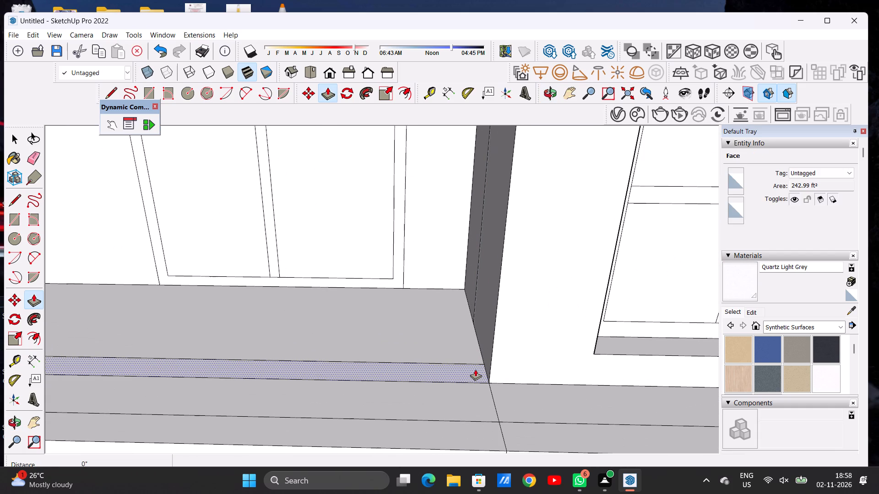
{"action": "left_click", "coordinate": [477, 369]}
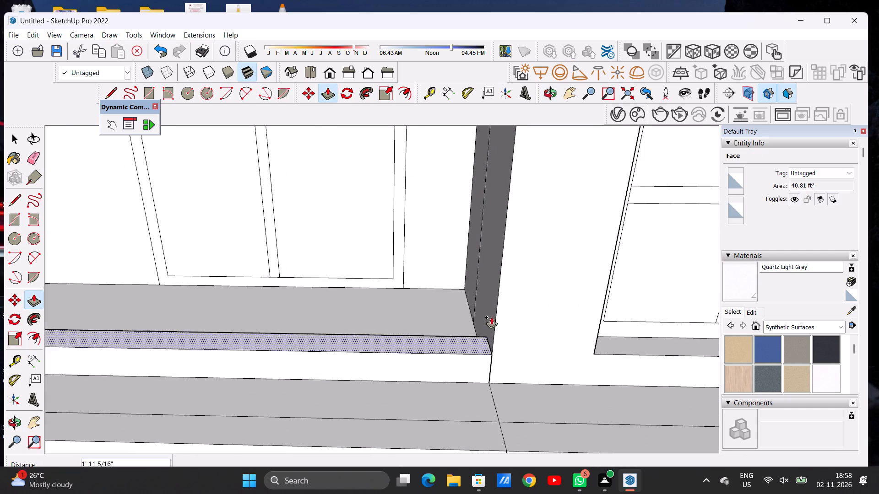
{"action": "scroll", "coordinate": [482, 310], "scroll_direction": "down", "scroll_amount": 2}
{"action": "scroll", "coordinate": [482, 311], "scroll_direction": "up", "scroll_amount": 1}
{"action": "scroll", "coordinate": [482, 311], "scroll_direction": "down", "scroll_amount": 11}
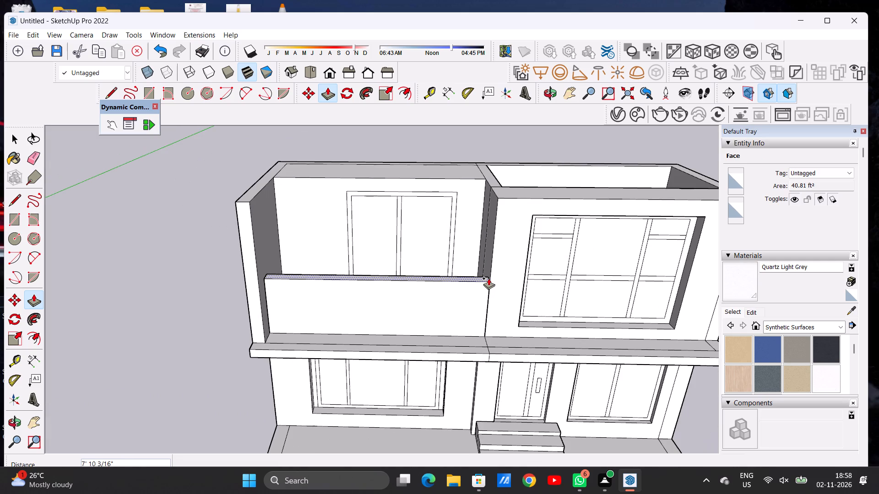
{"action": "left_click", "coordinate": [488, 274]}
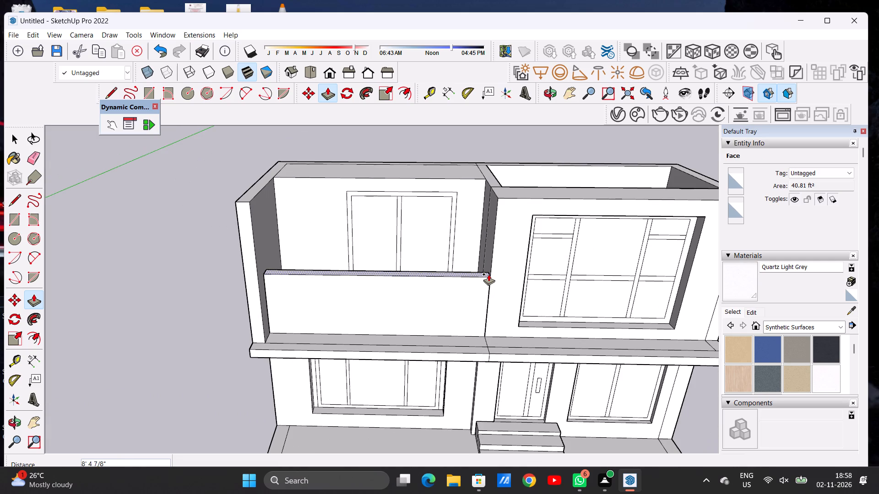
{"action": "key", "text": "space"}
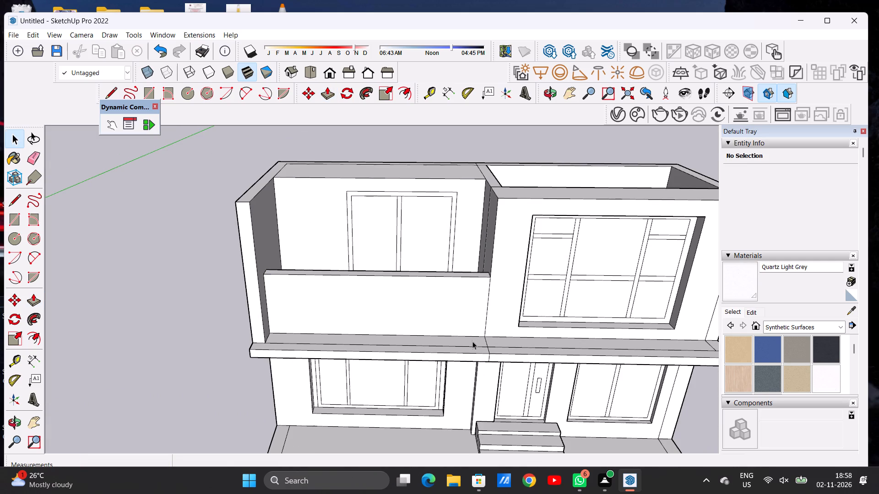
Examine the terrace parapet from the front and above, and its end at the outer side wall up close.
{"action": "left_click", "coordinate": [551, 88]}
{"action": "left_click_drag", "start_coordinate": [371, 341], "coordinate": [391, 226]}
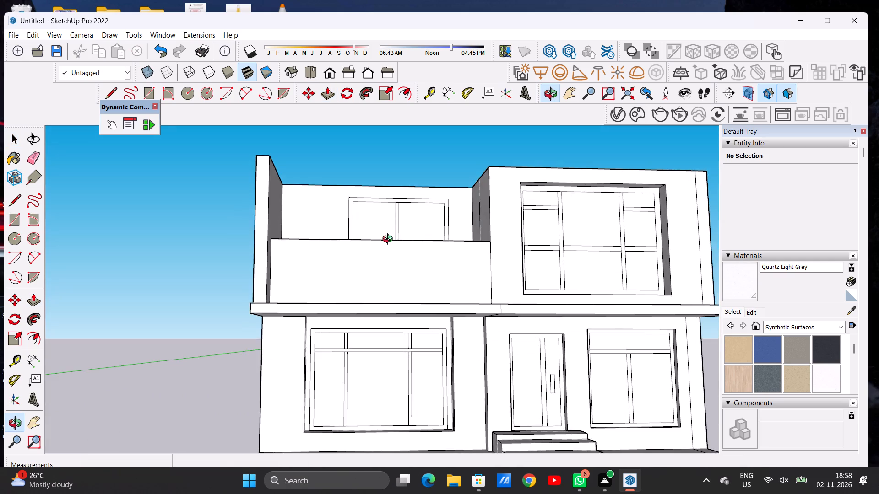
{"action": "left_click_drag", "start_coordinate": [390, 240], "coordinate": [371, 269]}
{"action": "scroll", "coordinate": [371, 339], "scroll_direction": "down", "scroll_amount": 7}
{"action": "left_click_drag", "start_coordinate": [415, 304], "coordinate": [374, 309]}
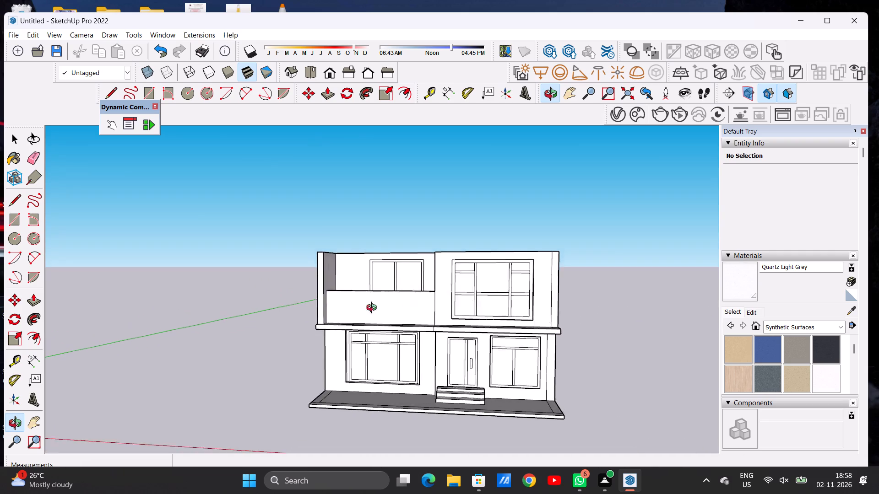
{"action": "left_click_drag", "start_coordinate": [374, 309], "coordinate": [410, 380]}
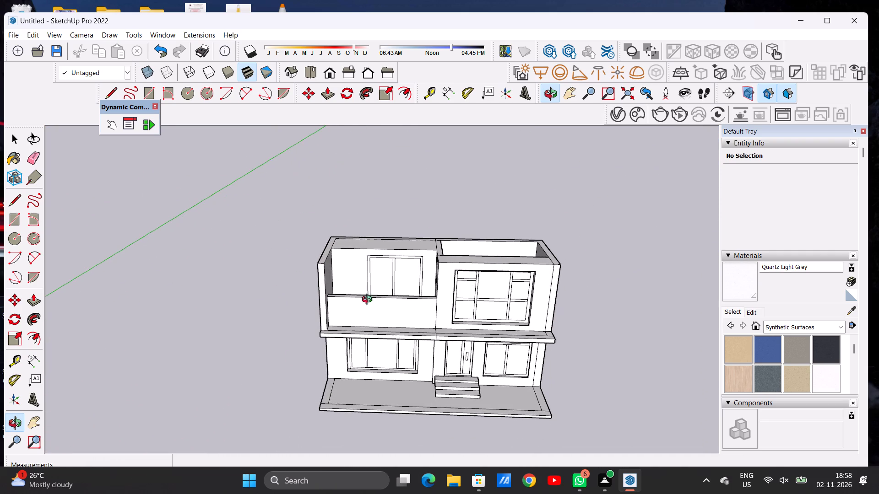
{"action": "scroll", "coordinate": [355, 296], "scroll_direction": "up", "scroll_amount": 8}
{"action": "left_click_drag", "start_coordinate": [418, 303], "coordinate": [421, 317]}
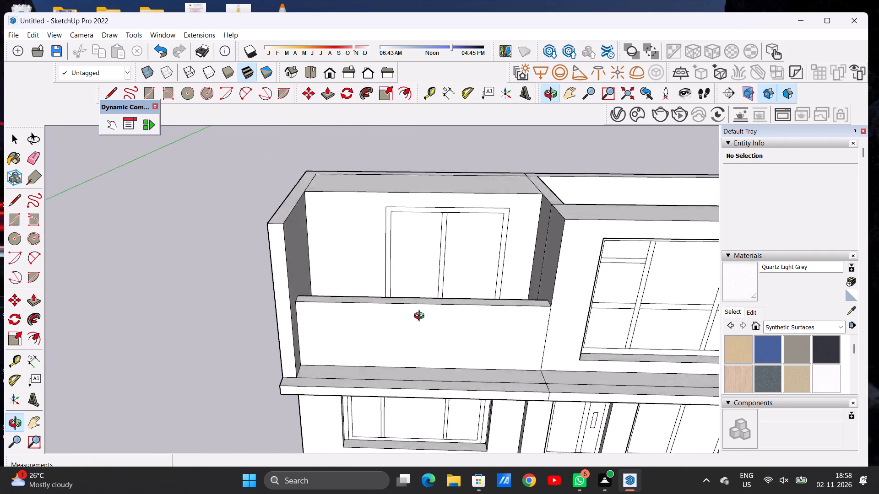
{"action": "left_click_drag", "start_coordinate": [421, 317], "coordinate": [443, 342]}
{"action": "scroll", "coordinate": [307, 335], "scroll_direction": "down", "scroll_amount": 5}
{"action": "left_click_drag", "start_coordinate": [390, 331], "coordinate": [230, 291]}
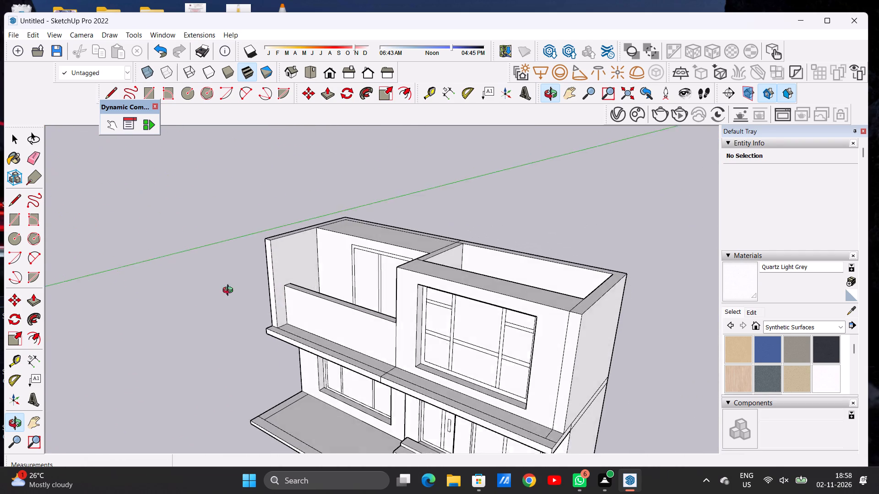
{"action": "left_click_drag", "start_coordinate": [230, 291], "coordinate": [225, 307]}
{"action": "scroll", "coordinate": [302, 283], "scroll_direction": "up", "scroll_amount": 15}
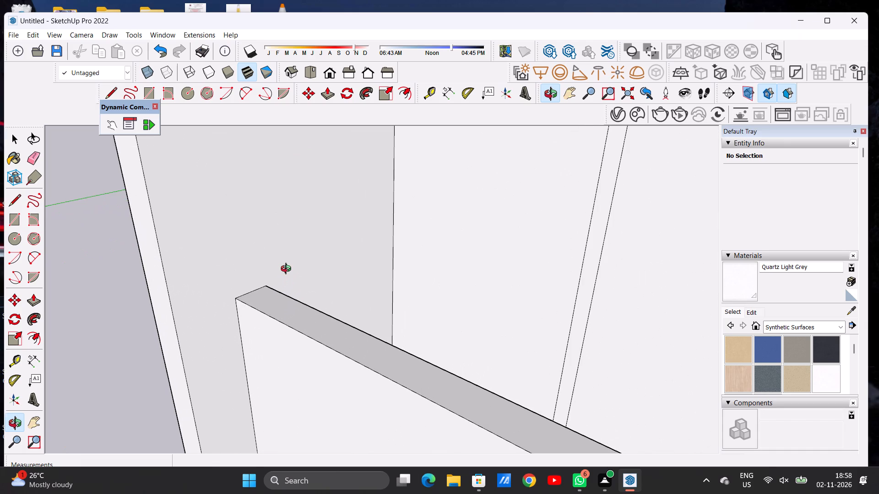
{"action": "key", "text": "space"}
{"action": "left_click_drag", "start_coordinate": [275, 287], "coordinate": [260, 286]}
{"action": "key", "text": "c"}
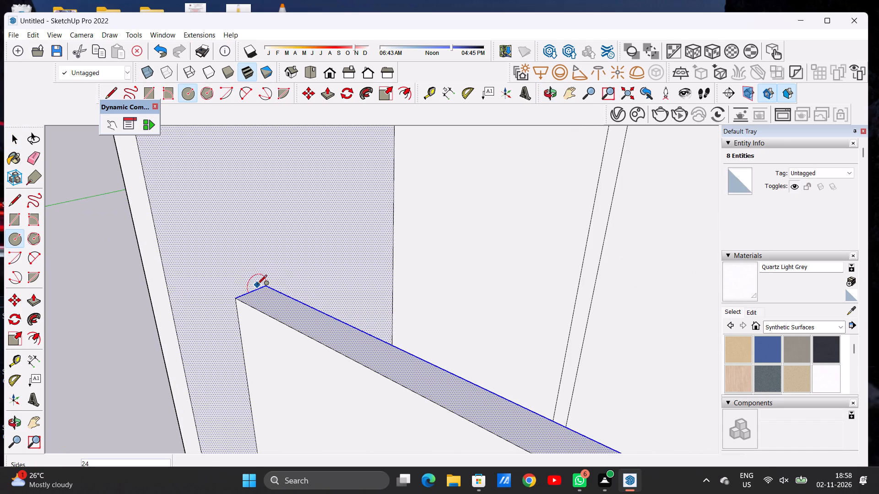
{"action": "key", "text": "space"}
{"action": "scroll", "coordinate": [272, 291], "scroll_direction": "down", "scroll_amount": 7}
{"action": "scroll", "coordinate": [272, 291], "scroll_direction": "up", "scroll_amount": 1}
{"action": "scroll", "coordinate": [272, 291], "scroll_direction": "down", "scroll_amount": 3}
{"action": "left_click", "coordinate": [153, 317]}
Draw a circle with a radius of about 2 7/8" on the terrace's outer side wall, just above the parapet's end.
{"action": "scroll", "coordinate": [284, 283], "scroll_direction": "up", "scroll_amount": 7}
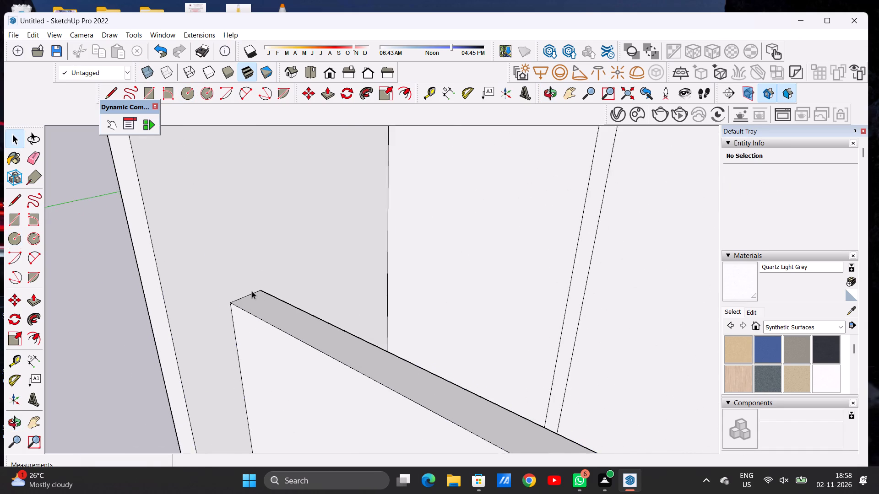
{"action": "scroll", "coordinate": [252, 291], "scroll_direction": "up", "scroll_amount": 3}
{"action": "key", "text": "c"}
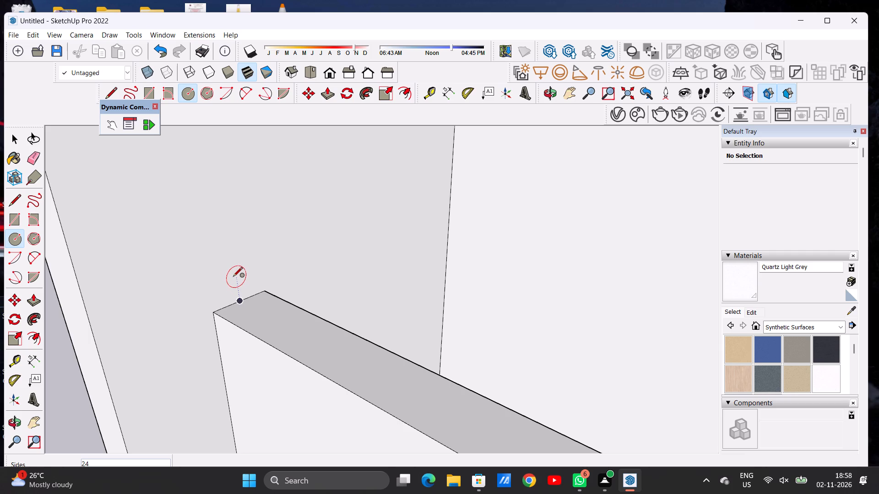
{"action": "left_click", "coordinate": [235, 278]}
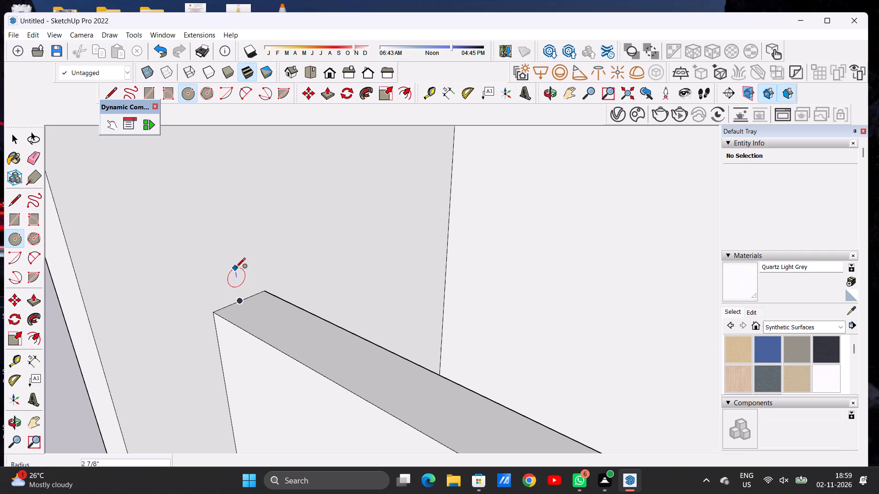
{"action": "left_click", "coordinate": [236, 268]}
{"action": "key", "text": "space"}
Push/Pull the circle along the top of the parapet to the opposite terrace side wall as a round handrail.
{"action": "type", "text": "P"}
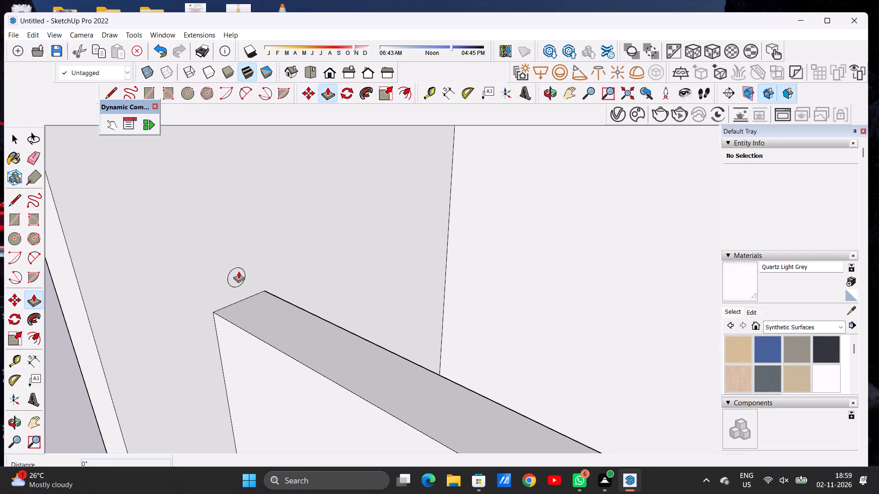
{"action": "left_click", "coordinate": [239, 271]}
{"action": "scroll", "coordinate": [268, 311], "scroll_direction": "down", "scroll_amount": 11}
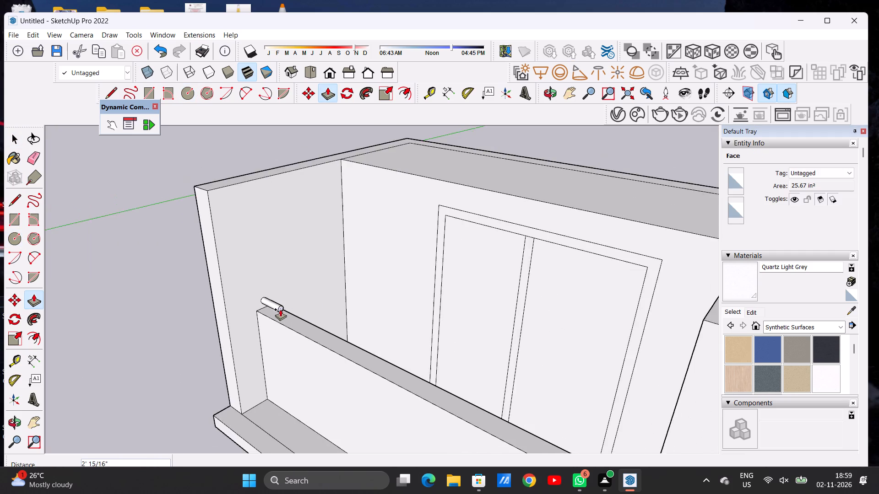
{"action": "scroll", "coordinate": [280, 309], "scroll_direction": "down", "scroll_amount": 10}
{"action": "scroll", "coordinate": [414, 361], "scroll_direction": "up", "scroll_amount": 1}
{"action": "scroll", "coordinate": [414, 362], "scroll_direction": "down", "scroll_amount": 1}
{"action": "scroll", "coordinate": [414, 363], "scroll_direction": "up", "scroll_amount": 4}
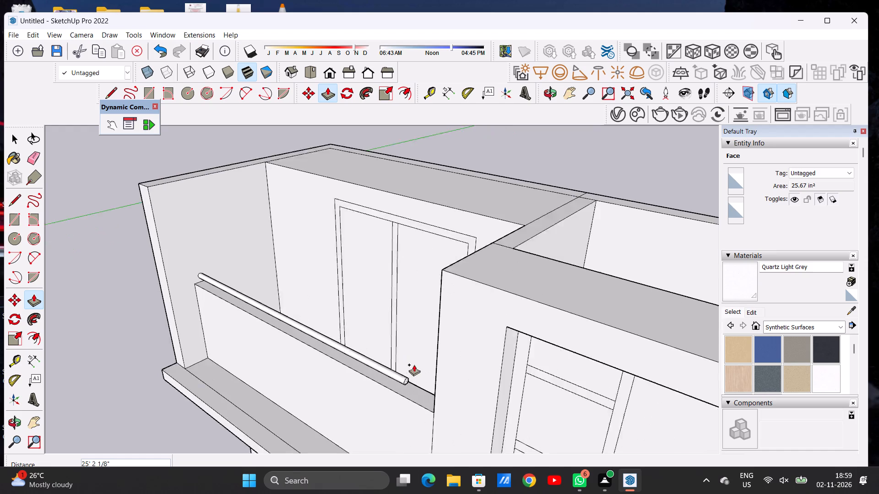
{"action": "scroll", "coordinate": [414, 365], "scroll_direction": "up", "scroll_amount": 5}
{"action": "left_click", "coordinate": [446, 380]}
{"action": "key", "text": "space"}
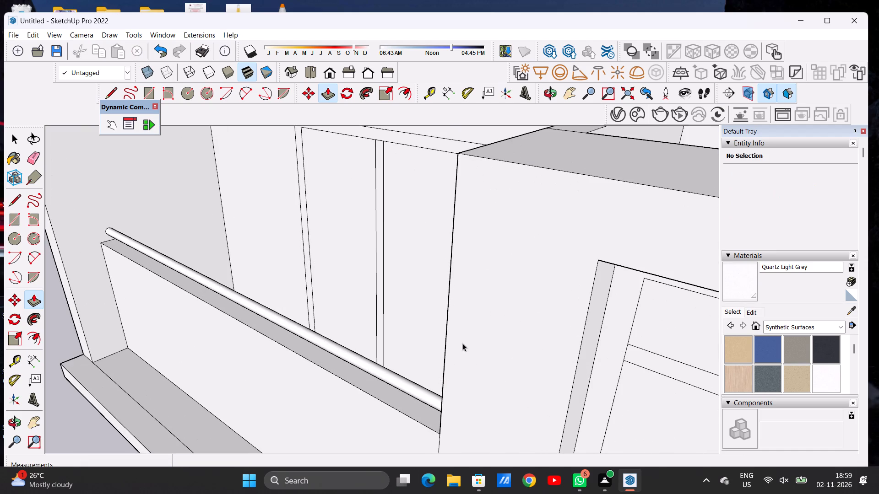
Examine the handrail's far end up close where it reaches the opposite side wall.
{"action": "left_click", "coordinate": [545, 95]}
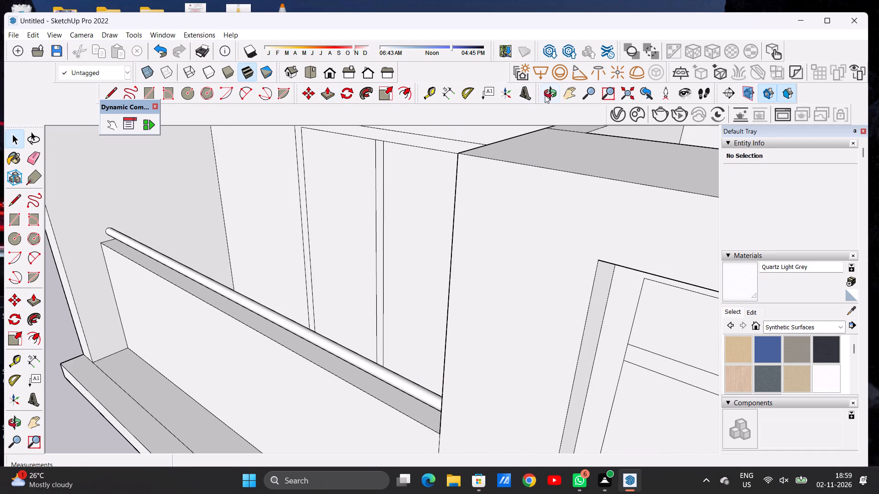
{"action": "left_click_drag", "start_coordinate": [277, 387], "coordinate": [386, 343]}
{"action": "scroll", "coordinate": [393, 345], "scroll_direction": "down", "scroll_amount": 7}
{"action": "scroll", "coordinate": [473, 331], "scroll_direction": "up", "scroll_amount": 5}
{"action": "scroll", "coordinate": [473, 334], "scroll_direction": "down", "scroll_amount": 1}
{"action": "scroll", "coordinate": [473, 338], "scroll_direction": "up", "scroll_amount": 2}
{"action": "left_click_drag", "start_coordinate": [474, 355], "coordinate": [532, 352]}
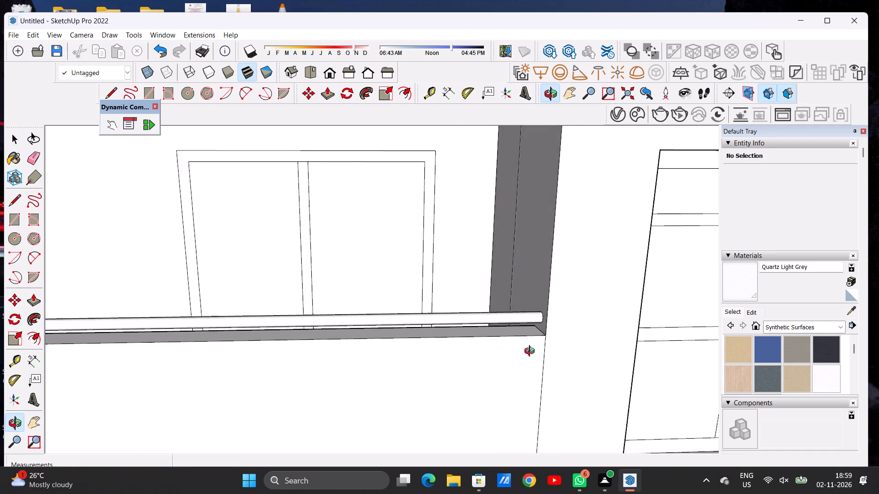
{"action": "left_click_drag", "start_coordinate": [532, 352], "coordinate": [546, 367]}
{"action": "scroll", "coordinate": [559, 333], "scroll_direction": "up", "scroll_amount": 20}
{"action": "scroll", "coordinate": [559, 333], "scroll_direction": "up", "scroll_amount": 11}
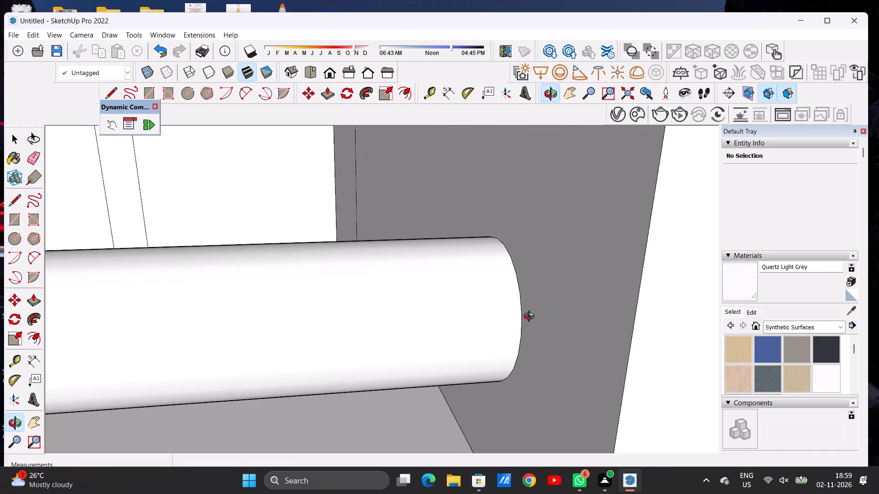
Examine the handrail's end up close from several angles where it reaches the opposite terrace side wall.
{"action": "left_click_drag", "start_coordinate": [526, 322], "coordinate": [350, 388]}
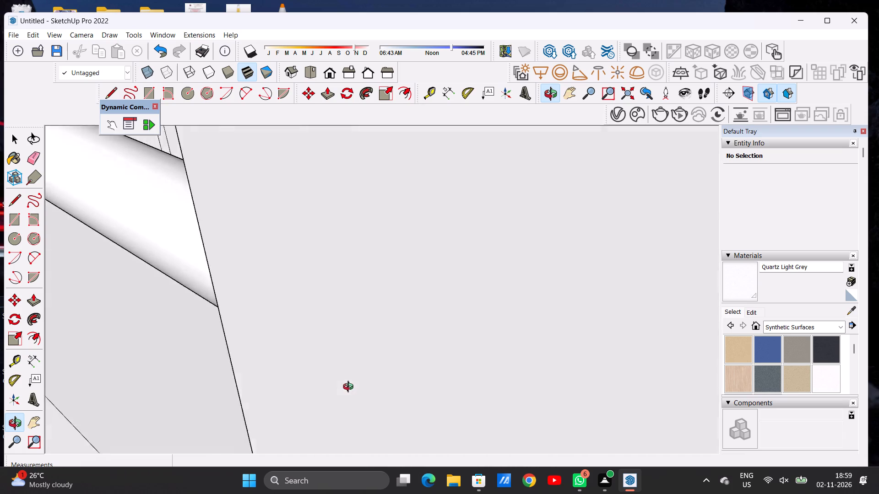
{"action": "left_click_drag", "start_coordinate": [350, 388], "coordinate": [486, 376]}
{"action": "scroll", "coordinate": [521, 355], "scroll_direction": "up", "scroll_amount": 14}
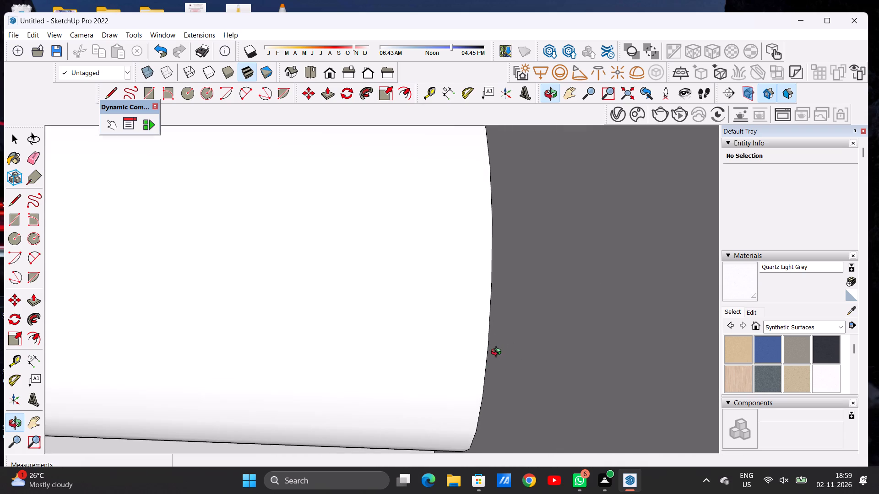
{"action": "left_click_drag", "start_coordinate": [498, 351], "coordinate": [461, 363]}
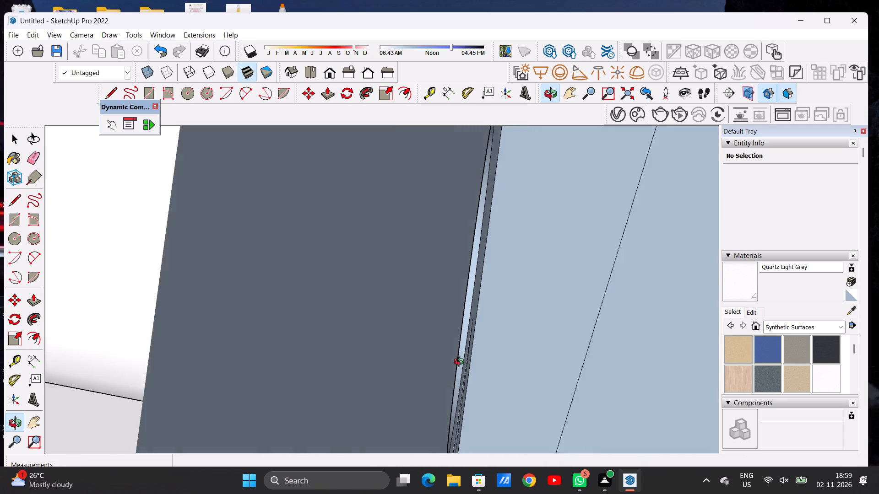
{"action": "left_click_drag", "start_coordinate": [461, 363], "coordinate": [487, 356]}
{"action": "scroll", "coordinate": [488, 356], "scroll_direction": "down", "scroll_amount": 11}
{"action": "scroll", "coordinate": [488, 356], "scroll_direction": "up", "scroll_amount": 1}
{"action": "scroll", "coordinate": [492, 354], "scroll_direction": "down", "scroll_amount": 20}
{"action": "scroll", "coordinate": [492, 354], "scroll_direction": "down", "scroll_amount": 8}
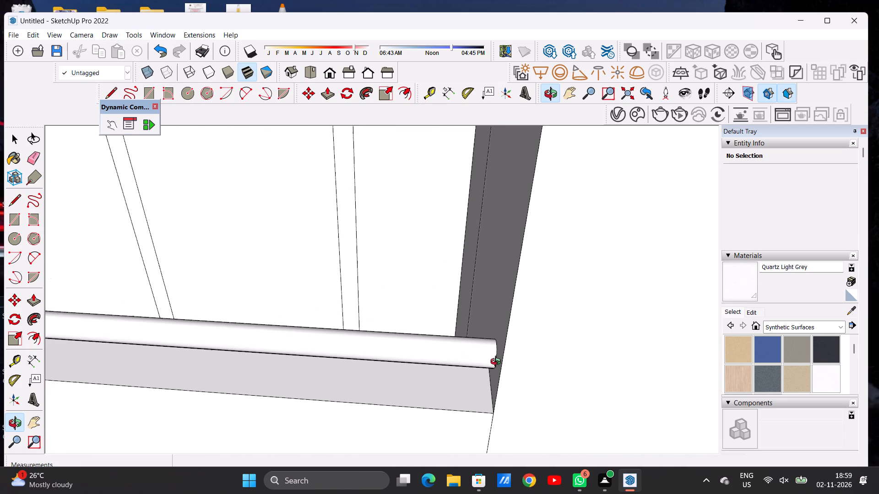
{"action": "scroll", "coordinate": [490, 372], "scroll_direction": "down", "scroll_amount": 8}
{"action": "scroll", "coordinate": [489, 372], "scroll_direction": "down", "scroll_amount": 17}
Examine the upper terrace from the front and above, including the ledge in front of the parapet beside the outer side wall.
{"action": "left_click_drag", "start_coordinate": [466, 395], "coordinate": [469, 357]}
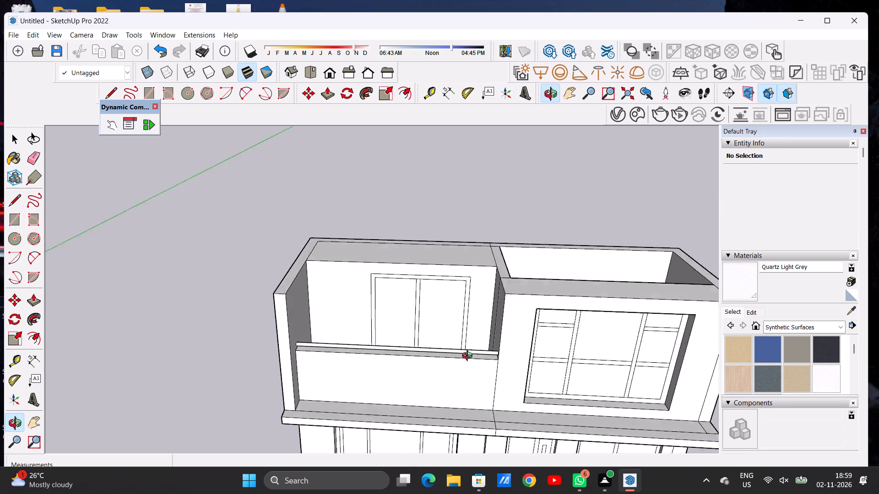
{"action": "left_click_drag", "start_coordinate": [469, 357], "coordinate": [476, 317]}
{"action": "scroll", "coordinate": [328, 375], "scroll_direction": "down", "scroll_amount": 15}
{"action": "left_click_drag", "start_coordinate": [376, 381], "coordinate": [374, 448]}
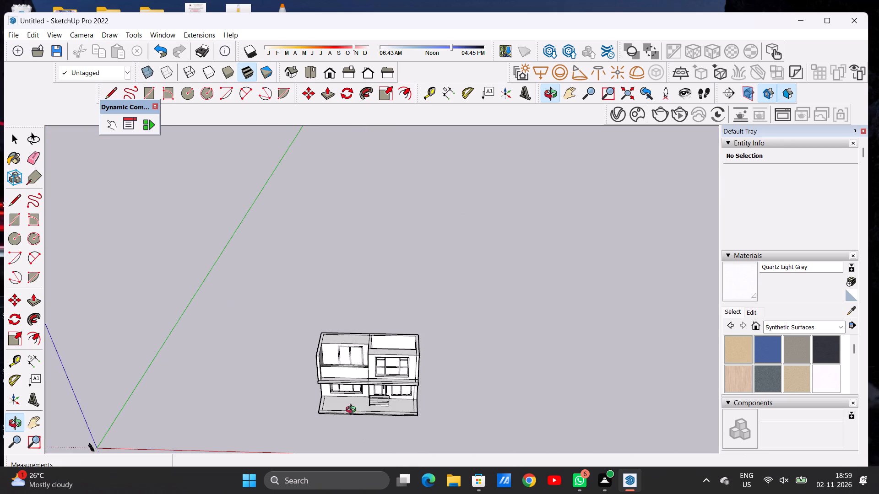
{"action": "scroll", "coordinate": [345, 370], "scroll_direction": "up", "scroll_amount": 14}
{"action": "left_click_drag", "start_coordinate": [321, 378], "coordinate": [333, 428]}
{"action": "scroll", "coordinate": [294, 370], "scroll_direction": "down", "scroll_amount": 1}
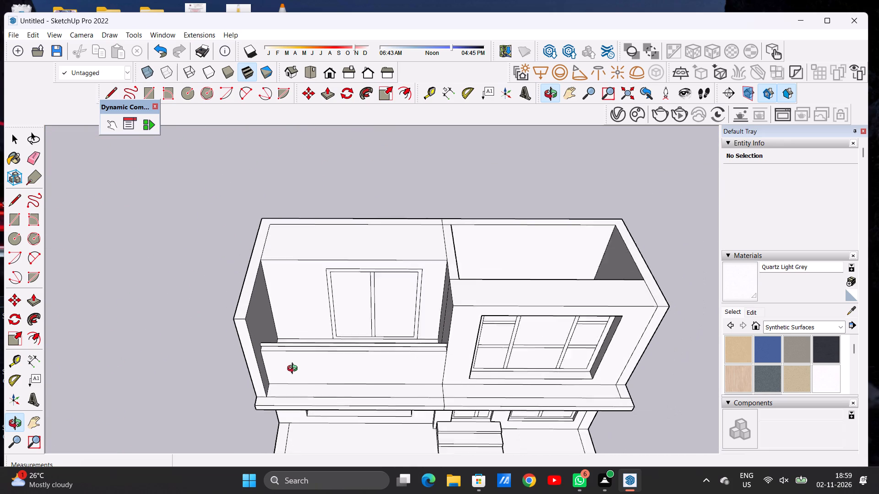
{"action": "scroll", "coordinate": [294, 370], "scroll_direction": "down", "scroll_amount": 2}
{"action": "left_click_drag", "start_coordinate": [314, 388], "coordinate": [311, 400]}
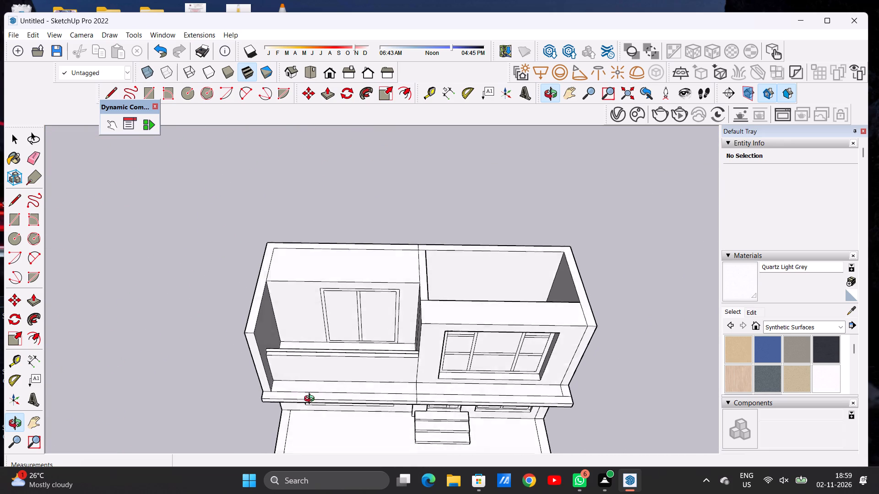
{"action": "left_click_drag", "start_coordinate": [311, 400], "coordinate": [322, 409]}
{"action": "scroll", "coordinate": [316, 393], "scroll_direction": "up", "scroll_amount": 8}
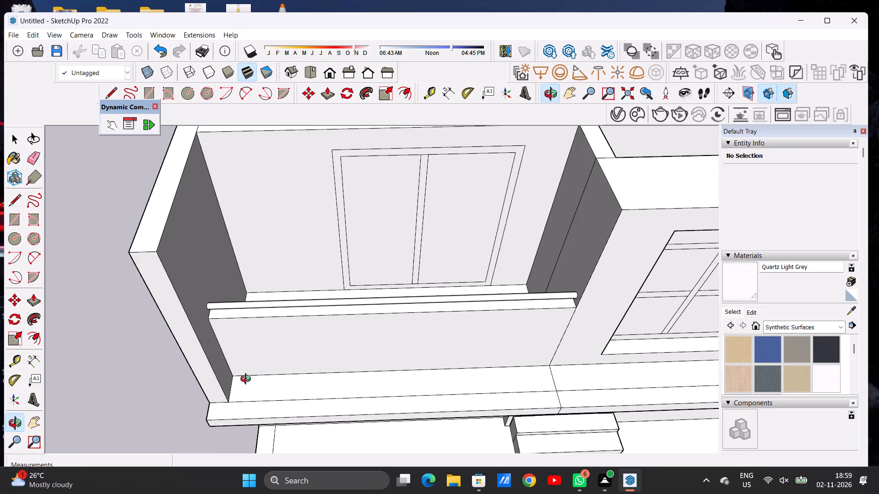
{"action": "left_click_drag", "start_coordinate": [248, 380], "coordinate": [248, 404]}
{"action": "scroll", "coordinate": [279, 403], "scroll_direction": "up", "scroll_amount": 5}
{"action": "left_click_drag", "start_coordinate": [271, 382], "coordinate": [273, 401]}
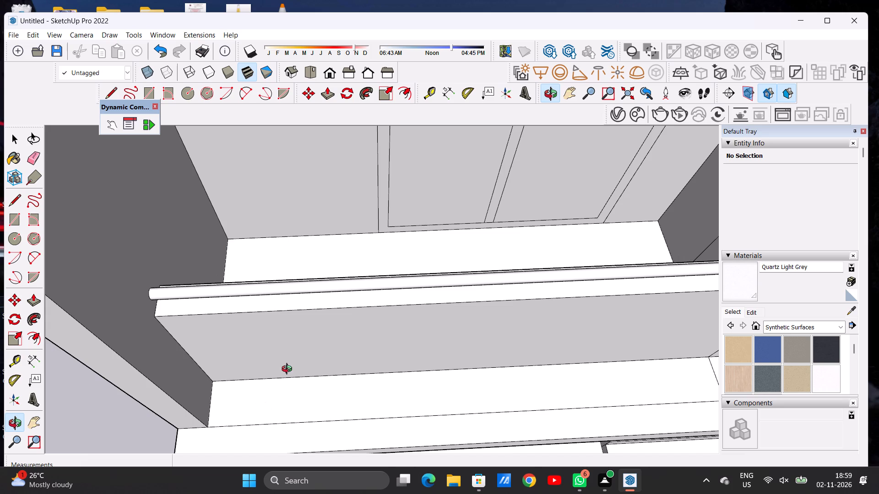
{"action": "scroll", "coordinate": [291, 369], "scroll_direction": "down", "scroll_amount": 4}
{"action": "scroll", "coordinate": [248, 410], "scroll_direction": "up", "scroll_amount": 4}
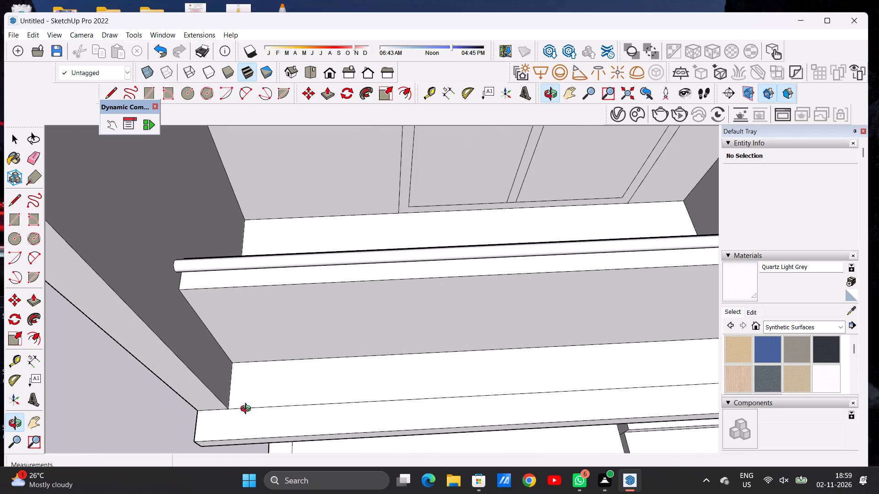
{"action": "scroll", "coordinate": [248, 410], "scroll_direction": "up", "scroll_amount": 1}
{"action": "scroll", "coordinate": [247, 392], "scroll_direction": "down", "scroll_amount": 6}
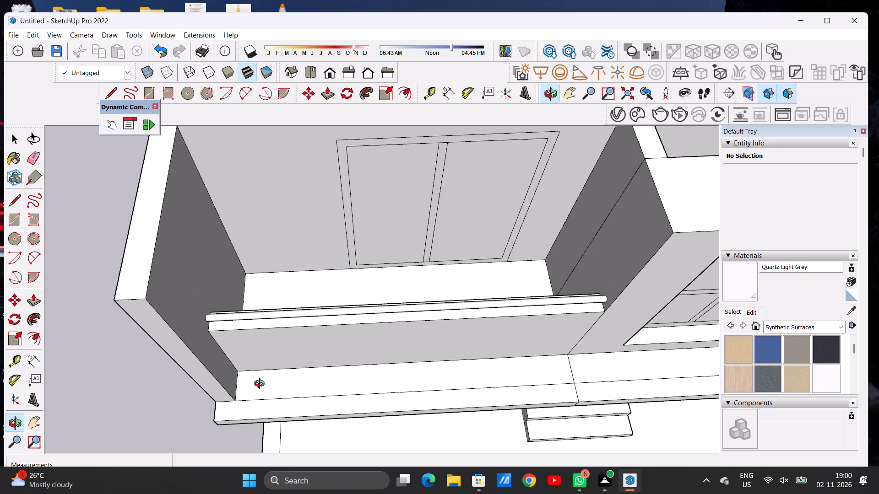
Draw a rectangular outline about 7' 10" long on the ledge in front of the parapet, starting from the outer side wall.
{"action": "key", "text": "p"}
{"action": "key", "text": "space"}
{"action": "type", "text": "L"}
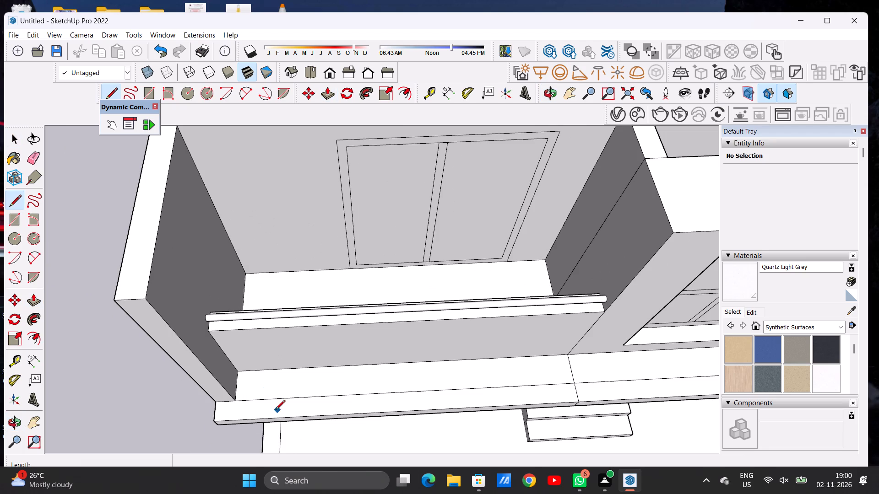
{"action": "scroll", "coordinate": [255, 387], "scroll_direction": "up", "scroll_amount": 6}
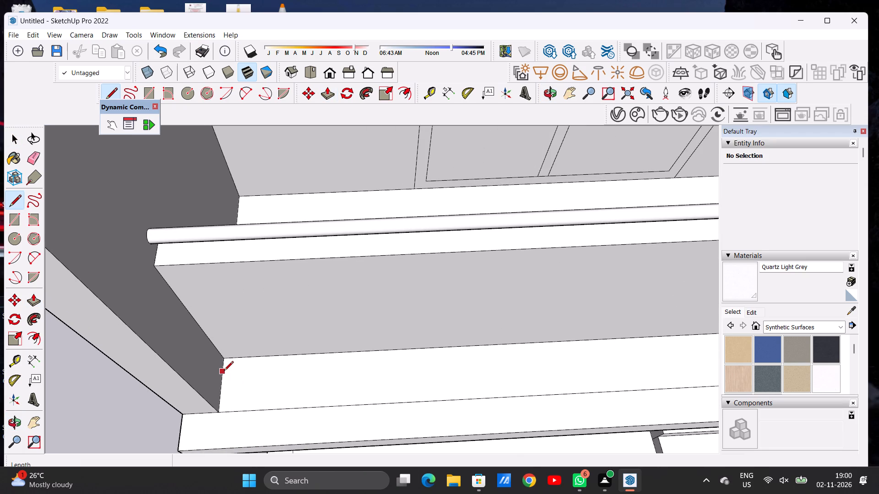
{"action": "left_click", "coordinate": [224, 371]}
{"action": "scroll", "coordinate": [288, 381], "scroll_direction": "down", "scroll_amount": 6}
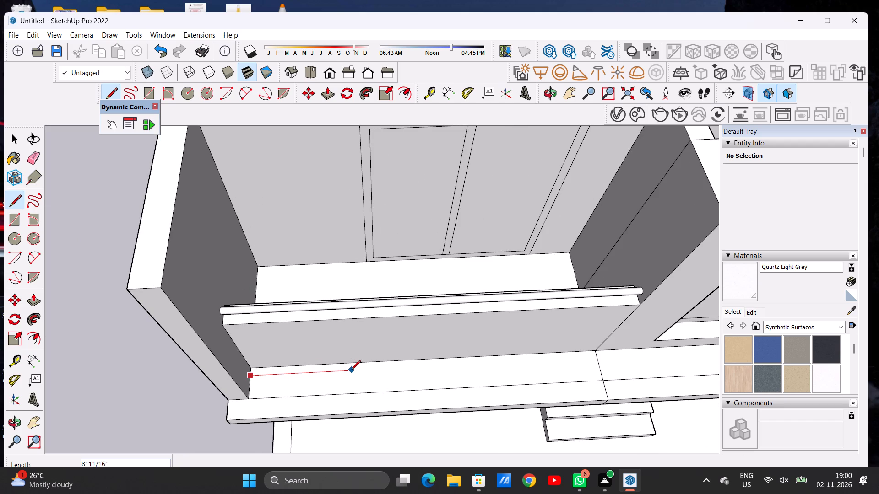
{"action": "left_click", "coordinate": [349, 370]}
{"action": "scroll", "coordinate": [346, 382], "scroll_direction": "up", "scroll_amount": 5}
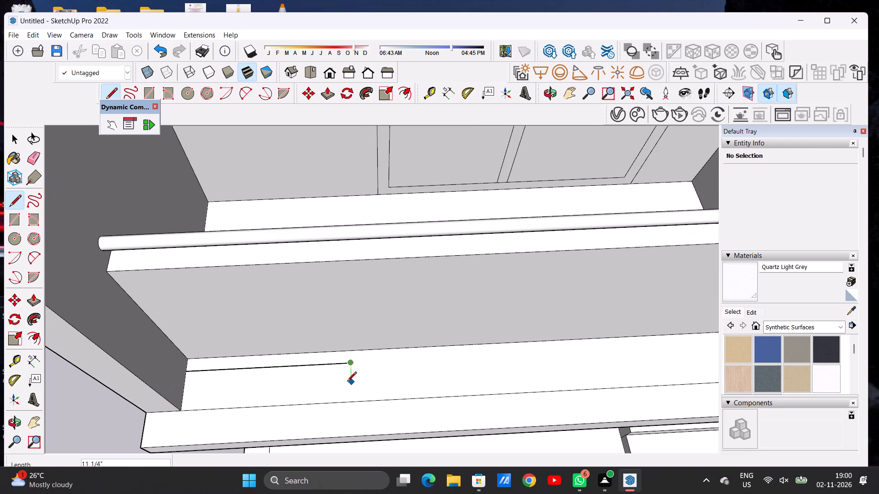
{"action": "left_click", "coordinate": [347, 382]}
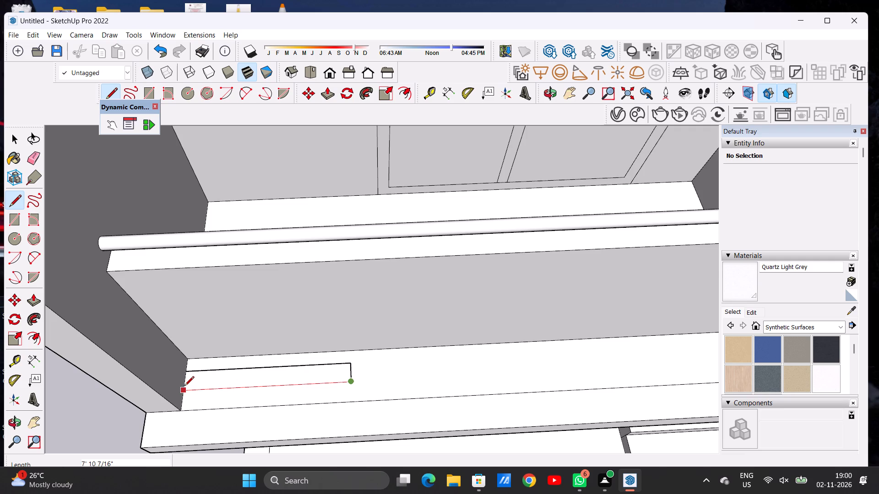
{"action": "key", "text": "space"}
{"action": "type", "text": "L"}
{"action": "scroll", "coordinate": [351, 397], "scroll_direction": "up", "scroll_amount": 5}
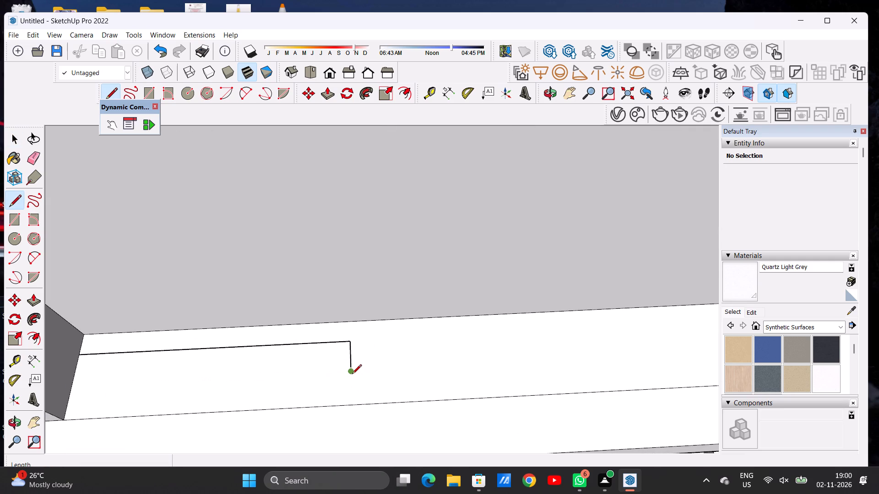
{"action": "left_click", "coordinate": [352, 375]}
{"action": "left_click", "coordinate": [348, 387]}
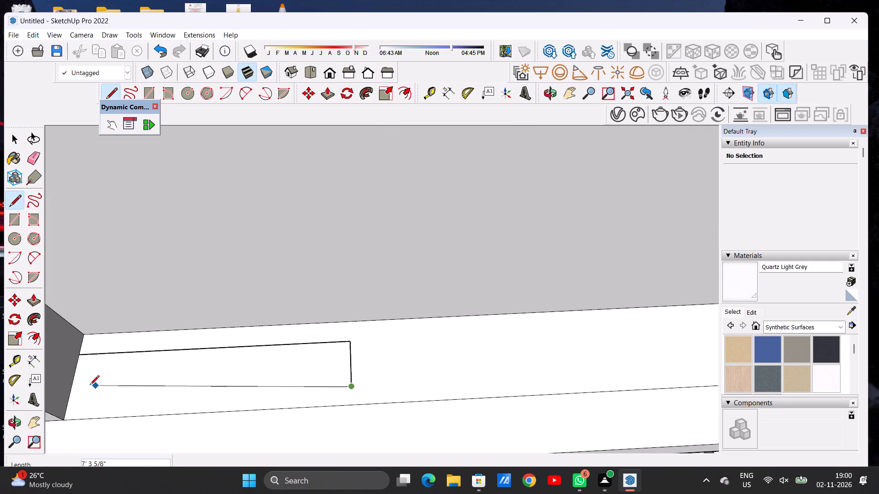
{"action": "left_click", "coordinate": [73, 399]}
{"action": "key", "text": "space"}
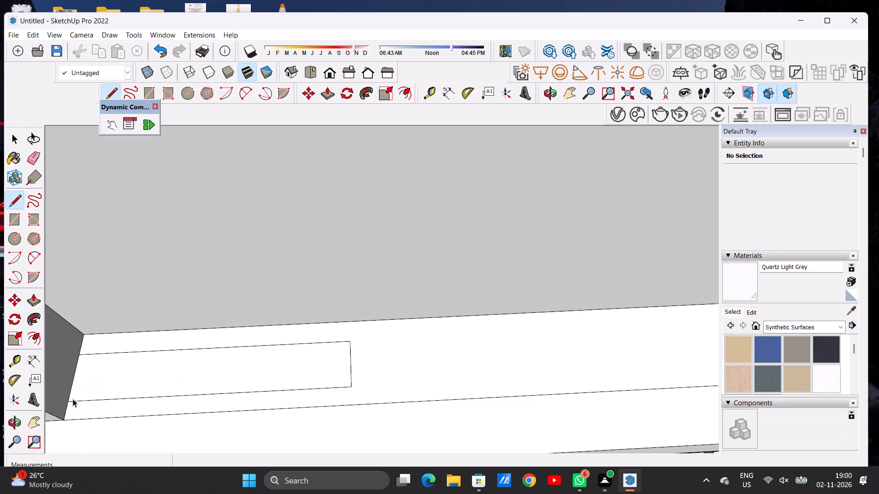
Push/Pull the rectangle on the ledge up about 18' 3 9/16" to the top of the outer side wall as a vertical panel.
{"action": "scroll", "coordinate": [101, 439], "scroll_direction": "down", "scroll_amount": 10}
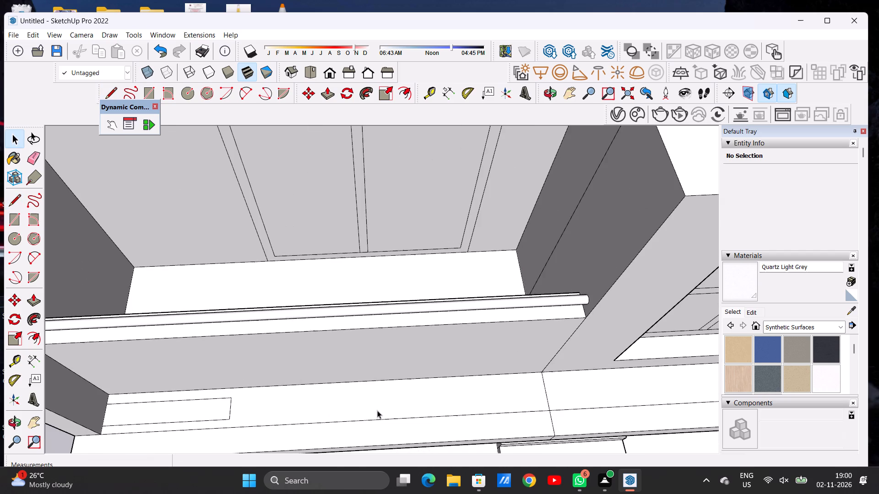
{"action": "scroll", "coordinate": [391, 408], "scroll_direction": "down", "scroll_amount": 6}
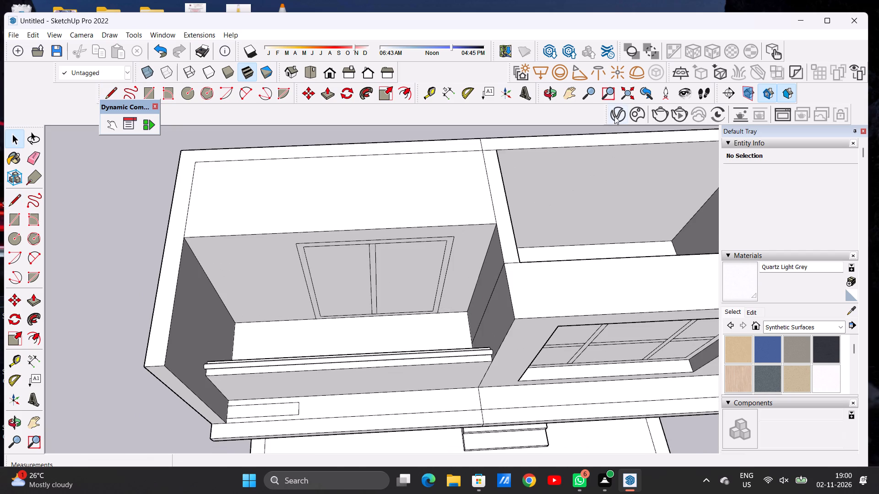
{"action": "left_click", "coordinate": [551, 87]}
{"action": "left_click_drag", "start_coordinate": [433, 350], "coordinate": [431, 259]}
{"action": "scroll", "coordinate": [353, 348], "scroll_direction": "down", "scroll_amount": 6}
{"action": "left_click_drag", "start_coordinate": [336, 378], "coordinate": [270, 394]}
{"action": "scroll", "coordinate": [288, 363], "scroll_direction": "up", "scroll_amount": 1}
{"action": "scroll", "coordinate": [288, 363], "scroll_direction": "down", "scroll_amount": 1}
{"action": "scroll", "coordinate": [288, 363], "scroll_direction": "up", "scroll_amount": 14}
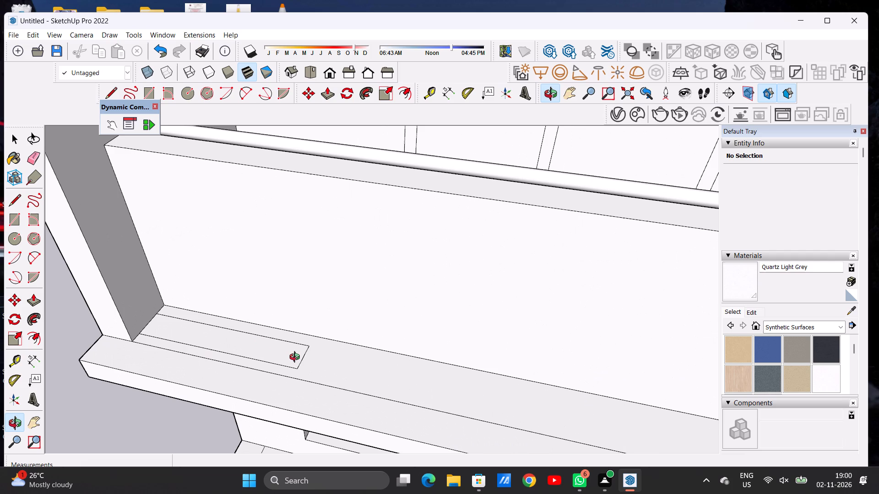
{"action": "key", "text": "p"}
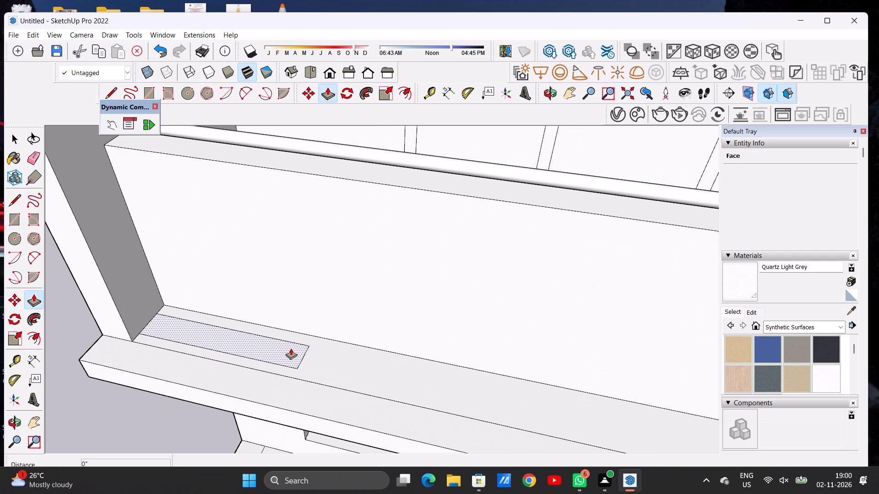
{"action": "left_click", "coordinate": [291, 348]}
{"action": "scroll", "coordinate": [307, 296], "scroll_direction": "down", "scroll_amount": 15}
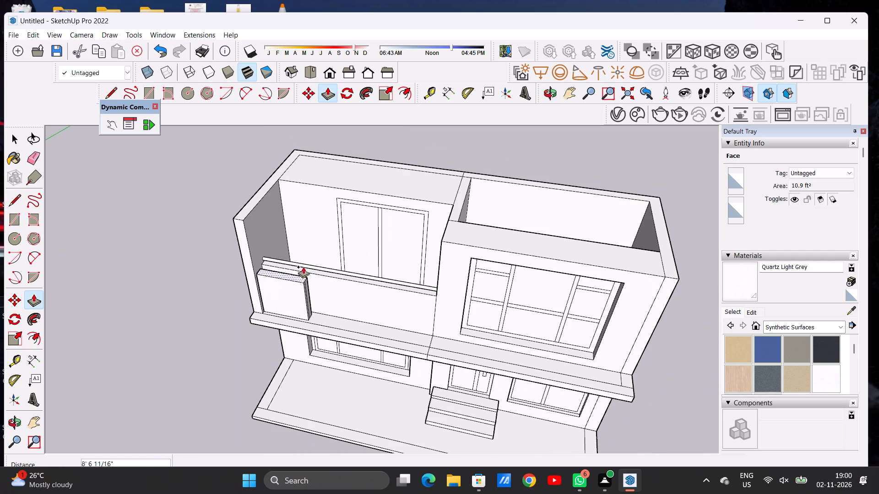
{"action": "scroll", "coordinate": [245, 215], "scroll_direction": "up", "scroll_amount": 7}
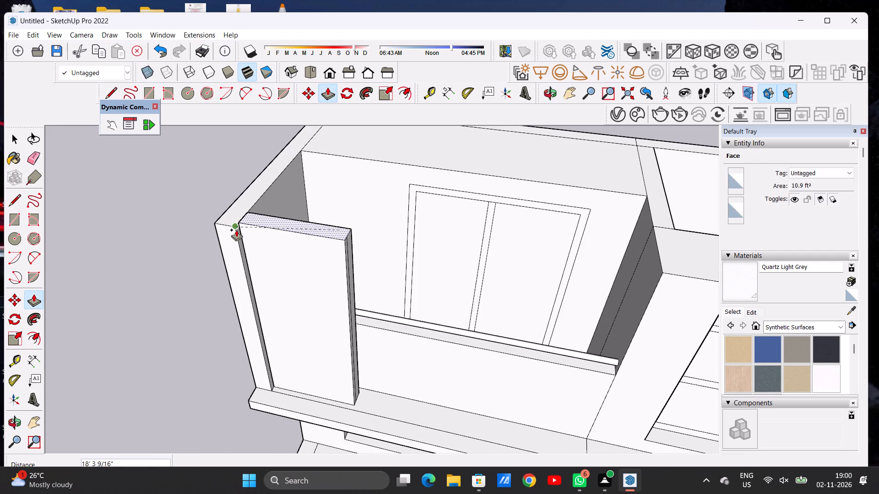
{"action": "left_click", "coordinate": [236, 230]}
{"action": "key", "text": "space"}
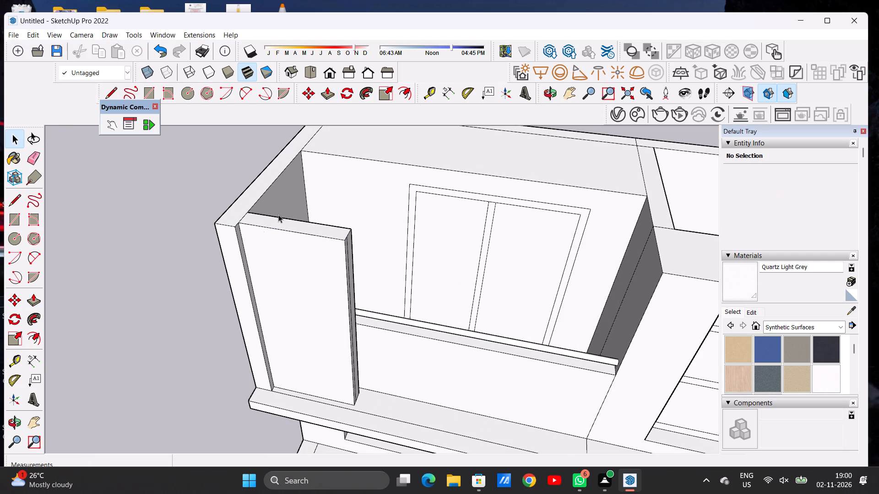
Examine the vertical panel in front of the terrace against the whole façade, from above and from the front.
{"action": "left_click", "coordinate": [551, 91]}
{"action": "left_click_drag", "start_coordinate": [336, 279], "coordinate": [450, 222]}
{"action": "scroll", "coordinate": [287, 288], "scroll_direction": "down", "scroll_amount": 5}
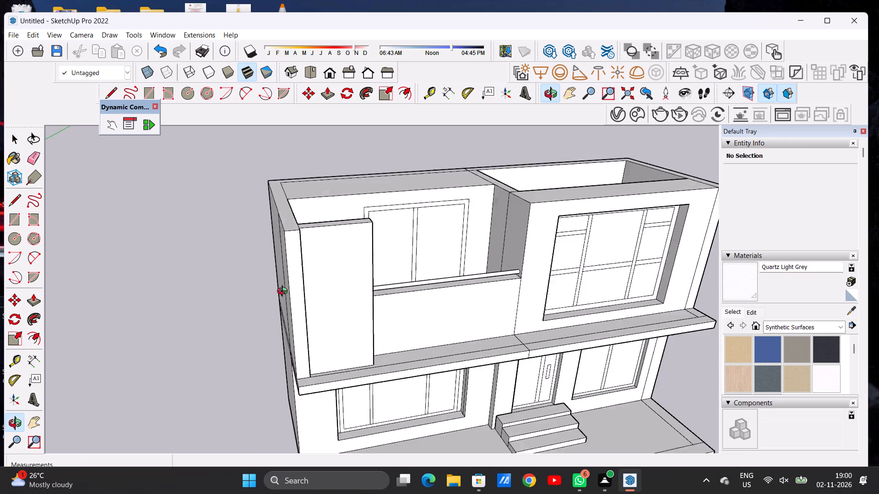
{"action": "scroll", "coordinate": [284, 293], "scroll_direction": "up", "scroll_amount": 1}
{"action": "scroll", "coordinate": [284, 292], "scroll_direction": "down", "scroll_amount": 1}
{"action": "left_click_drag", "start_coordinate": [369, 301], "coordinate": [326, 247]}
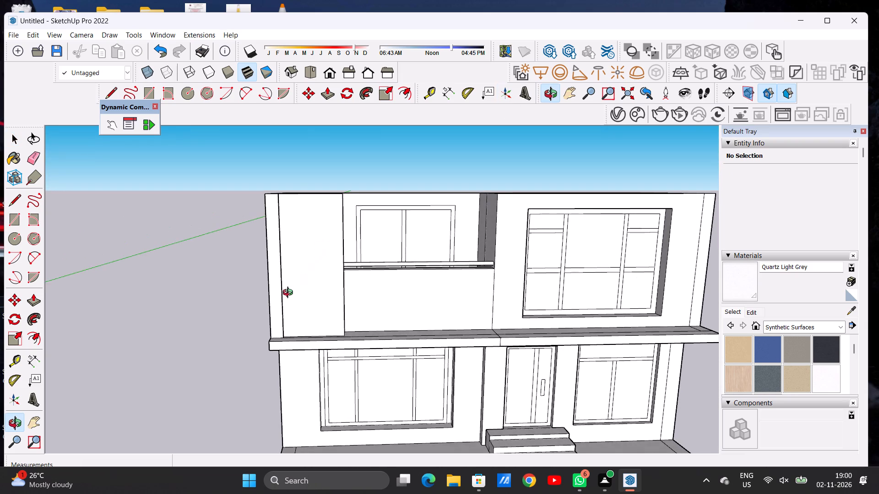
{"action": "scroll", "coordinate": [289, 302], "scroll_direction": "down", "scroll_amount": 5}
{"action": "left_click_drag", "start_coordinate": [347, 293], "coordinate": [346, 282]}
{"action": "scroll", "coordinate": [315, 279], "scroll_direction": "up", "scroll_amount": 6}
Erase the extra vertical edge on the panel's narrow end face above the ledge.
{"action": "left_click_drag", "start_coordinate": [379, 291], "coordinate": [315, 332]}
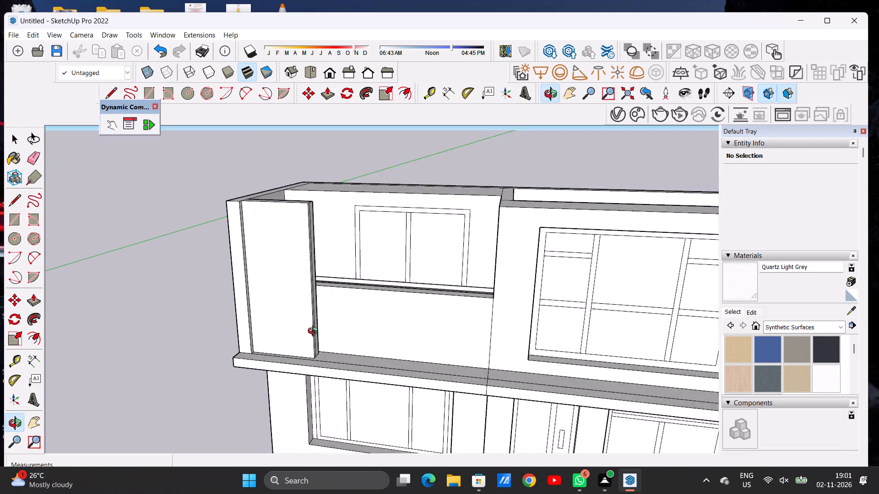
{"action": "left_click_drag", "start_coordinate": [315, 332], "coordinate": [304, 361]}
{"action": "scroll", "coordinate": [314, 361], "scroll_direction": "up", "scroll_amount": 16}
{"action": "key", "text": "space"}
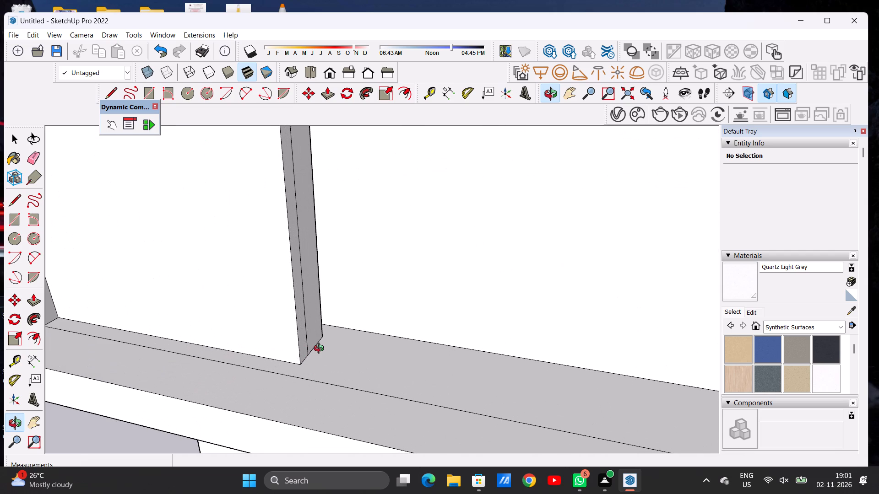
{"action": "key", "text": "e"}
{"action": "left_click", "coordinate": [303, 321]}
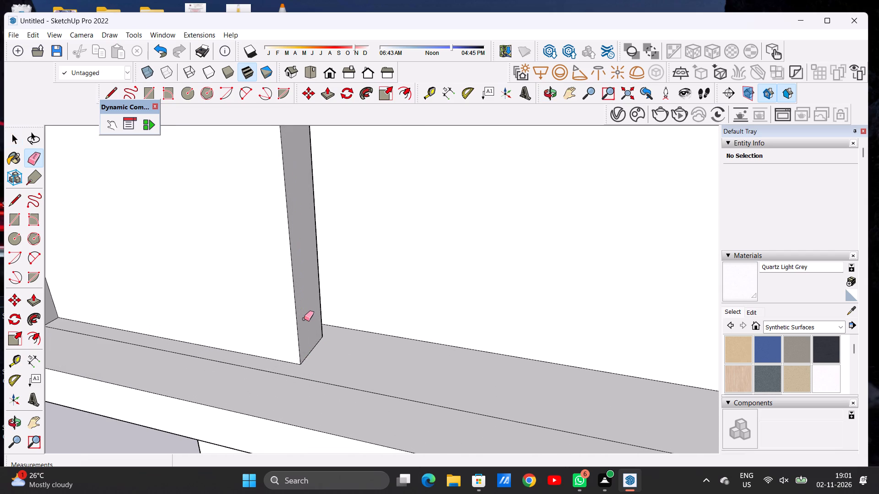
Push/Pull the panel's narrow end face slightly outward over the ledge, lengthening the vertical panel.
{"action": "key", "text": "p"}
{"action": "left_click", "coordinate": [302, 309]}
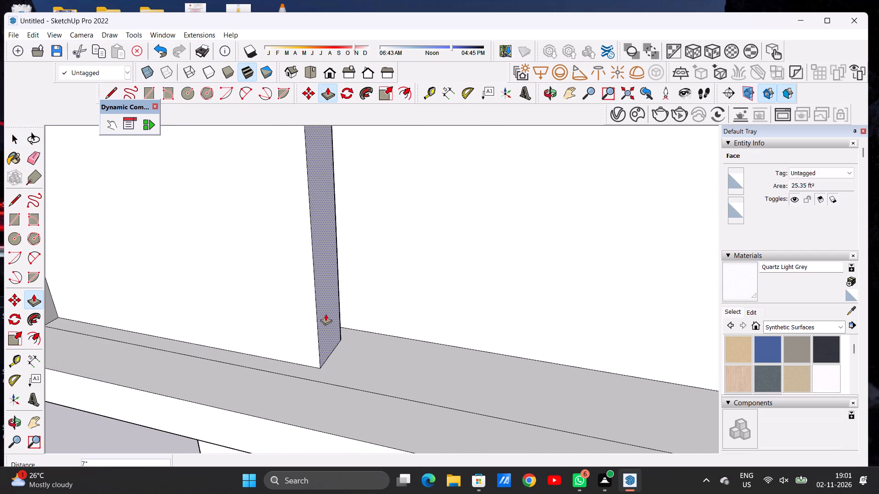
{"action": "left_click", "coordinate": [326, 314]}
{"action": "key", "text": "space"}
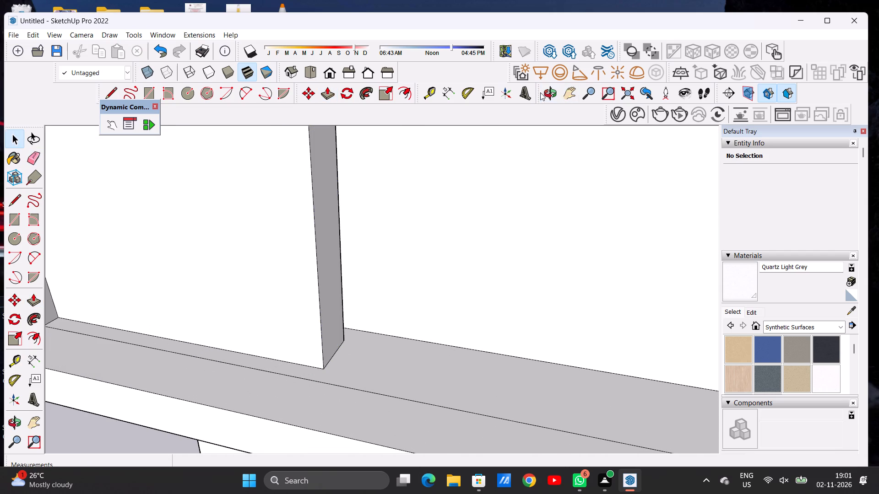
Examine the lengthened vertical panel against the terrace and the whole façade, from the front and from slightly above.
{"action": "left_click", "coordinate": [550, 92]}
{"action": "left_click_drag", "start_coordinate": [285, 339], "coordinate": [396, 322]}
{"action": "scroll", "coordinate": [310, 363], "scroll_direction": "down", "scroll_amount": 14}
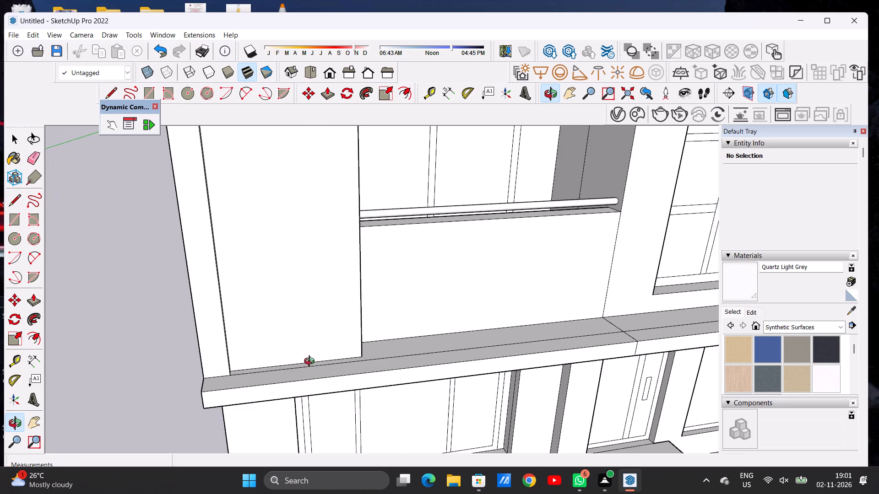
{"action": "scroll", "coordinate": [368, 361], "scroll_direction": "down", "scroll_amount": 10}
{"action": "left_click_drag", "start_coordinate": [398, 364], "coordinate": [362, 311]}
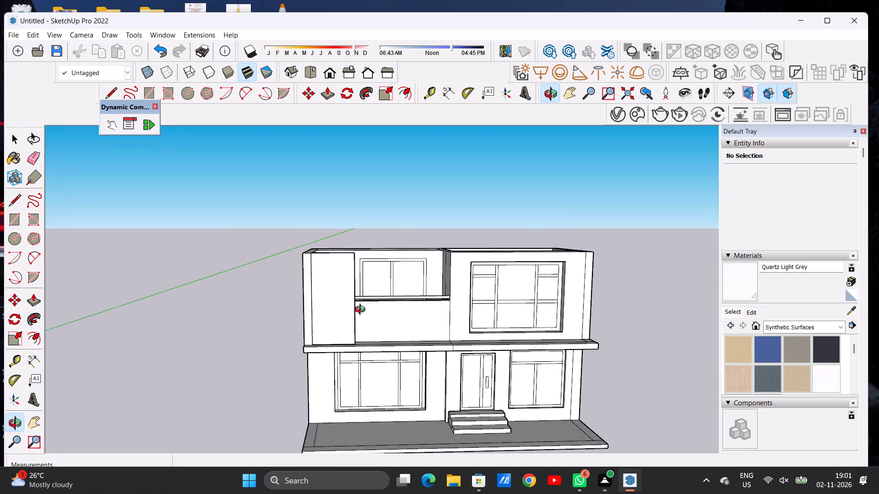
{"action": "left_click_drag", "start_coordinate": [362, 311], "coordinate": [349, 298]}
{"action": "scroll", "coordinate": [348, 261], "scroll_direction": "up", "scroll_amount": 5}
{"action": "left_click_drag", "start_coordinate": [435, 328], "coordinate": [299, 331]}
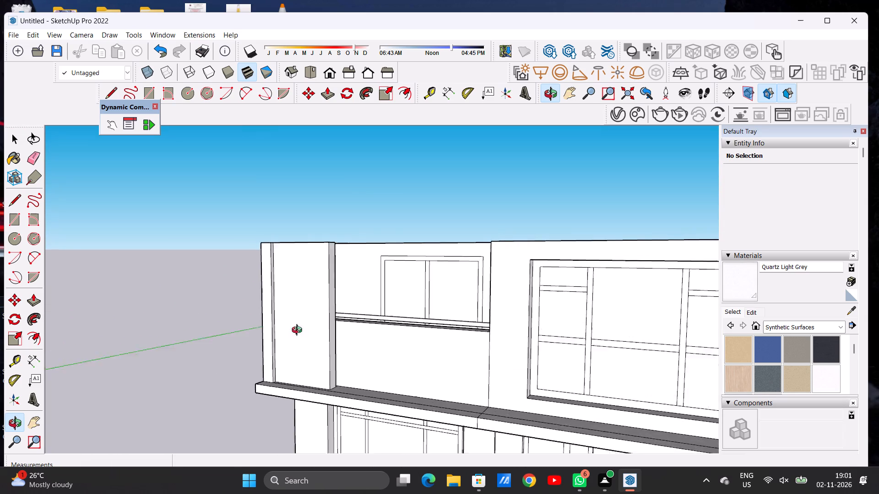
{"action": "left_click_drag", "start_coordinate": [299, 331], "coordinate": [427, 323]}
{"action": "scroll", "coordinate": [286, 353], "scroll_direction": "down", "scroll_amount": 4}
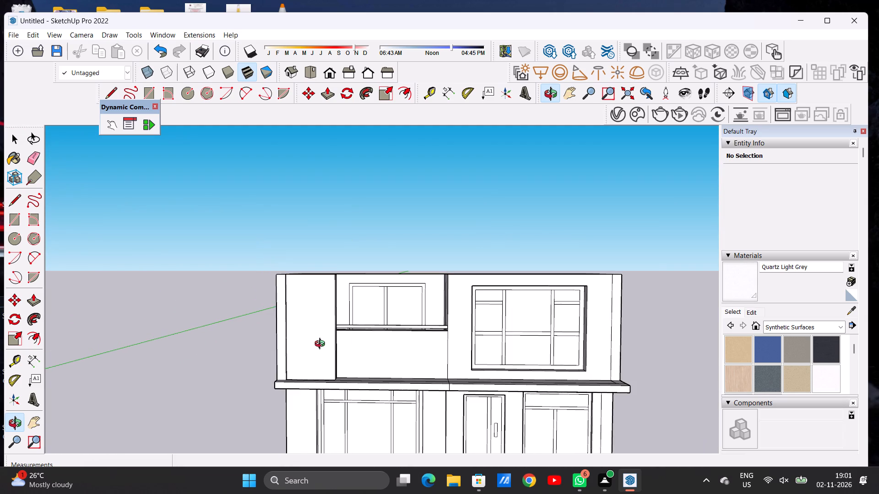
{"action": "left_click_drag", "start_coordinate": [322, 345], "coordinate": [332, 350]}
{"action": "scroll", "coordinate": [304, 292], "scroll_direction": "up", "scroll_amount": 2}
{"action": "scroll", "coordinate": [304, 292], "scroll_direction": "down", "scroll_amount": 1}
{"action": "scroll", "coordinate": [304, 292], "scroll_direction": "up", "scroll_amount": 4}
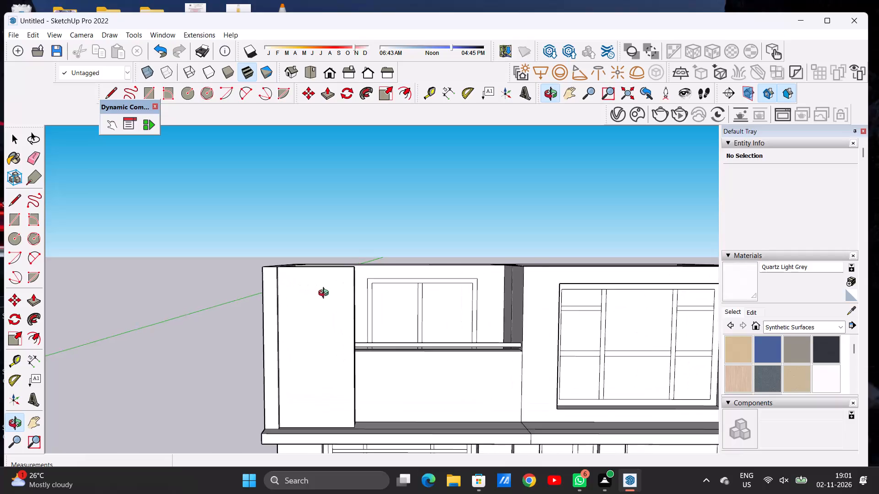
{"action": "left_click_drag", "start_coordinate": [326, 300], "coordinate": [324, 321]}
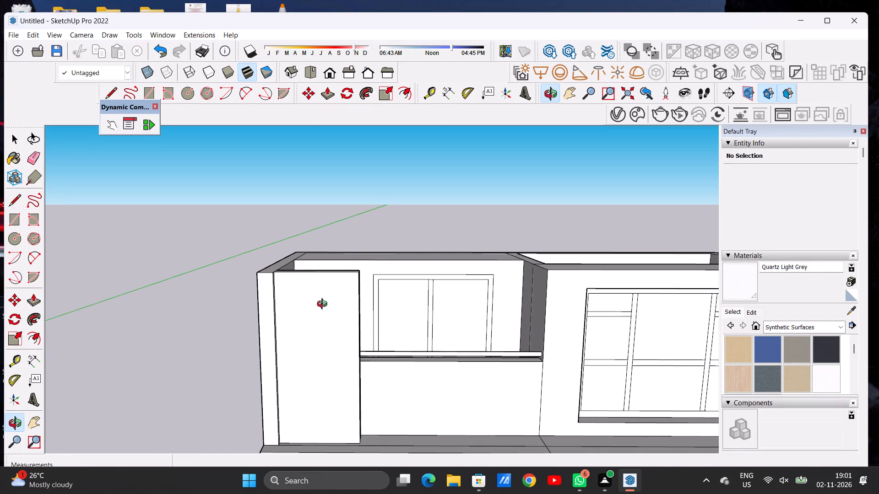
{"action": "left_click_drag", "start_coordinate": [321, 310], "coordinate": [320, 306]}
{"action": "scroll", "coordinate": [283, 342], "scroll_direction": "down", "scroll_amount": 6}
{"action": "left_click_drag", "start_coordinate": [305, 358], "coordinate": [267, 343]}
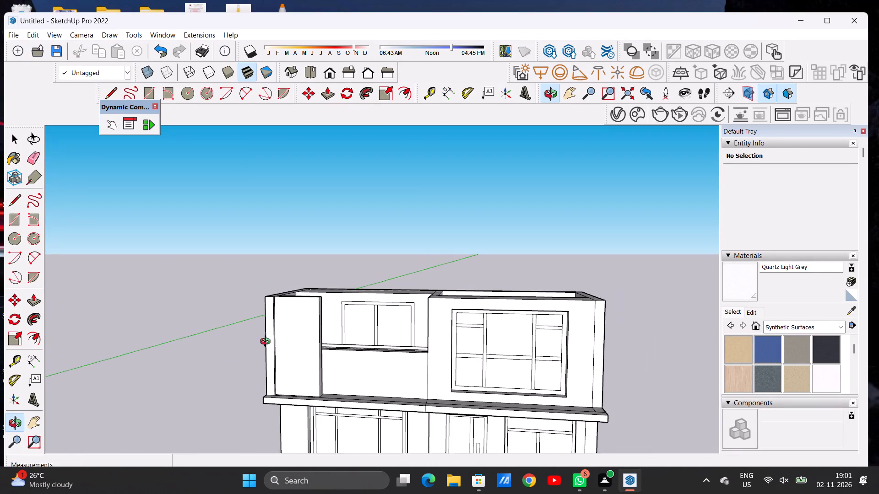
{"action": "left_click_drag", "start_coordinate": [267, 343], "coordinate": [303, 344]}
{"action": "scroll", "coordinate": [297, 330], "scroll_direction": "up", "scroll_amount": 7}
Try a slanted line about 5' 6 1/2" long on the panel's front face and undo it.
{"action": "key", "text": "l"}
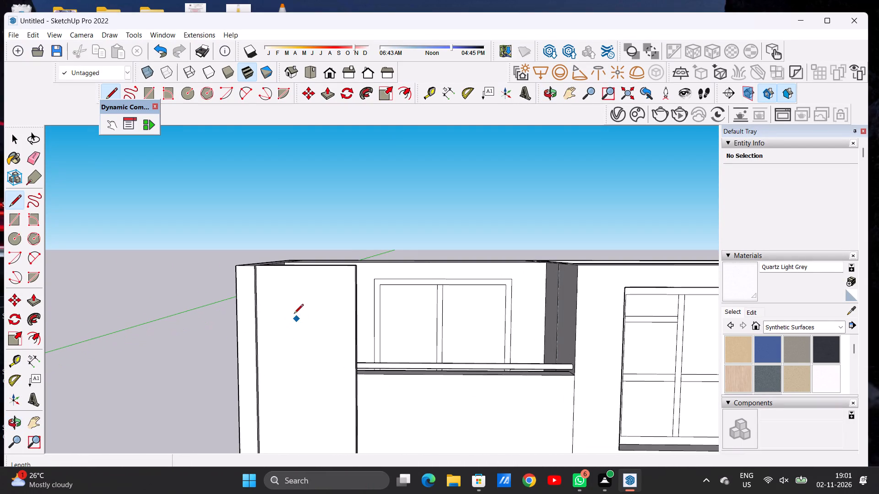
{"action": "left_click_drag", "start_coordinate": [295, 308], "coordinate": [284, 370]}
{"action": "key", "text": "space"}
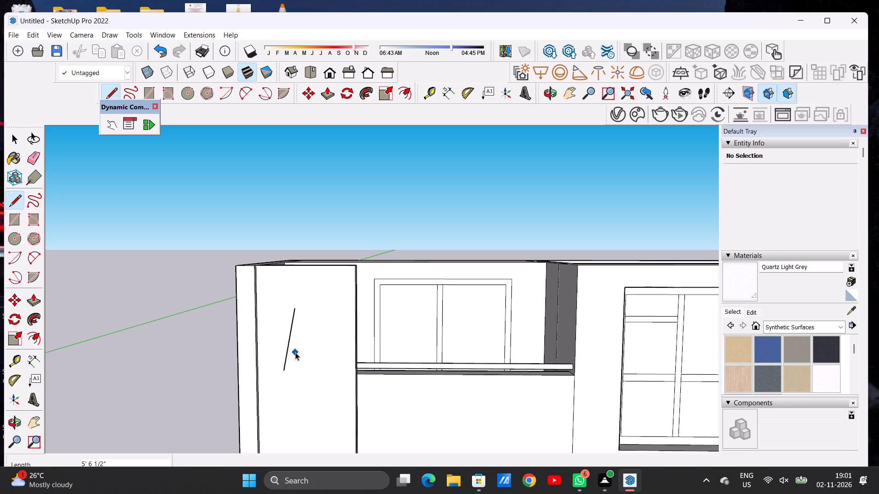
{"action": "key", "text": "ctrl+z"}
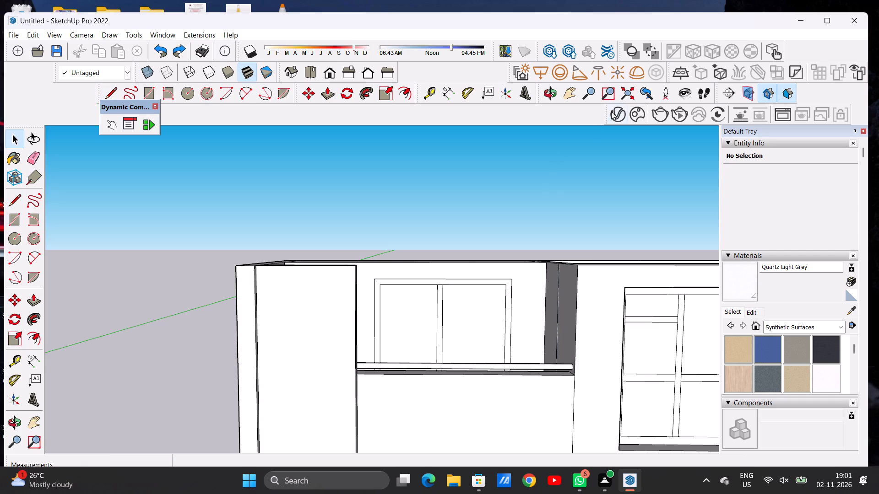
Draw two vertical lines 18' 3 9/16" long on the panel's front face, one just inside each side edge, from top to bottom.
{"action": "left_click", "coordinate": [551, 92]}
{"action": "left_click_drag", "start_coordinate": [506, 300], "coordinate": [460, 368]}
{"action": "scroll", "coordinate": [504, 258], "scroll_direction": "down", "scroll_amount": 9}
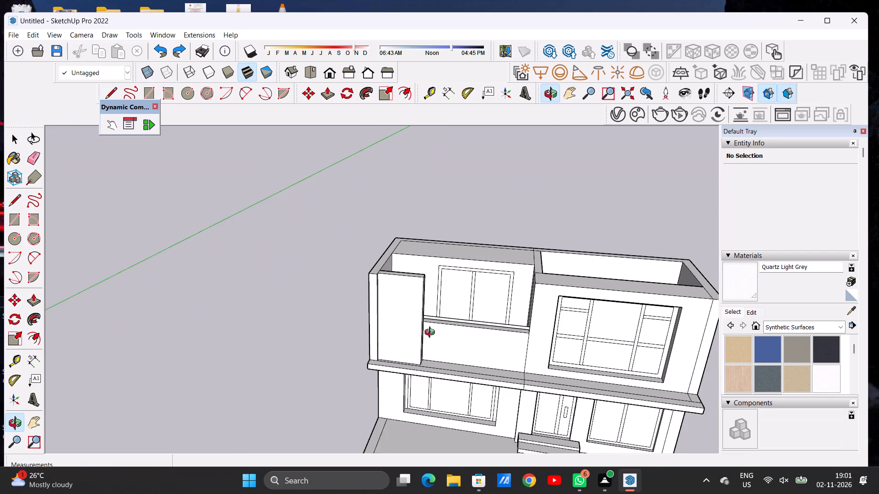
{"action": "scroll", "coordinate": [380, 367], "scroll_direction": "up", "scroll_amount": 7}
{"action": "left_click_drag", "start_coordinate": [424, 315], "coordinate": [397, 381]}
{"action": "scroll", "coordinate": [394, 326], "scroll_direction": "up", "scroll_amount": 1}
{"action": "key", "text": "l"}
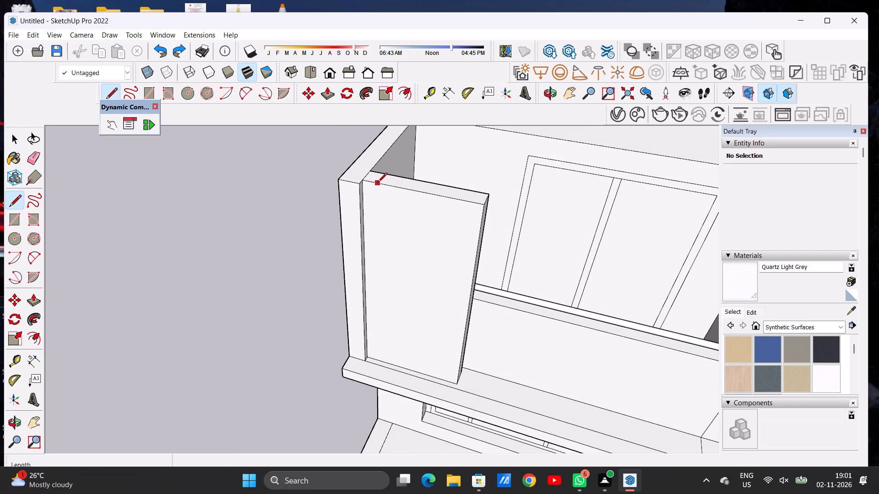
{"action": "left_click", "coordinate": [372, 182]}
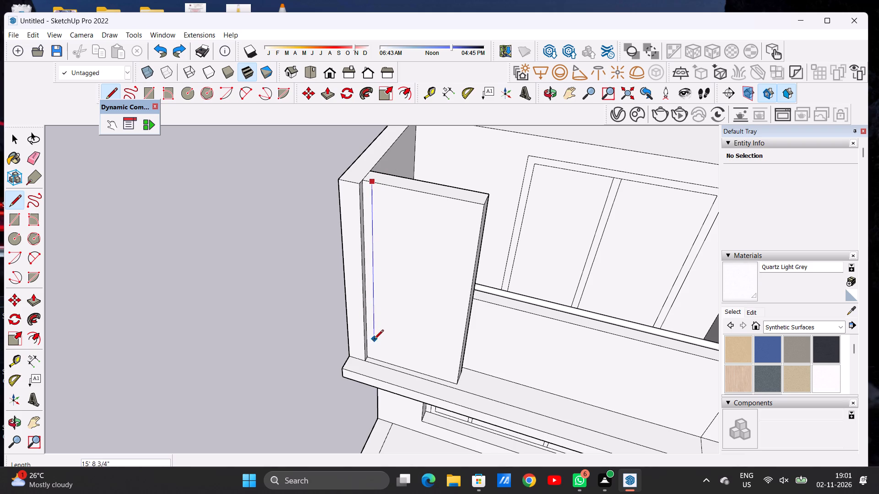
{"action": "left_click", "coordinate": [376, 356]}
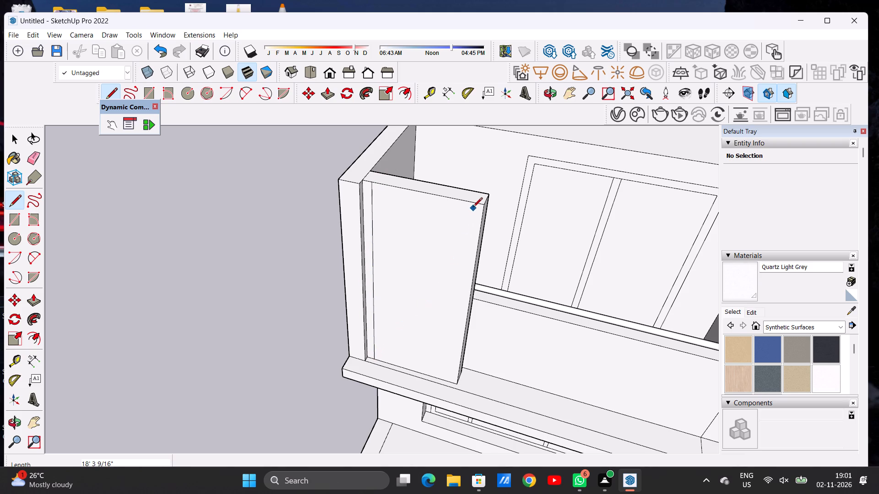
{"action": "left_click", "coordinate": [472, 205]}
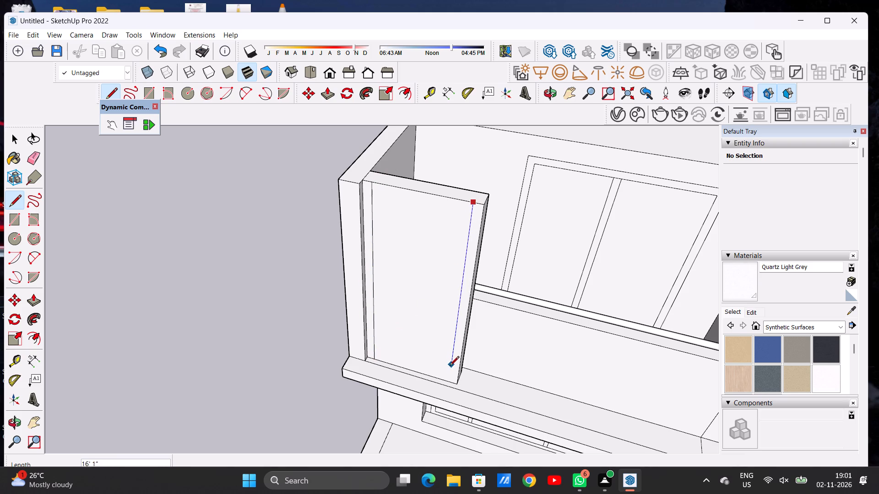
{"action": "left_click", "coordinate": [448, 377]}
{"action": "key", "text": "space"}
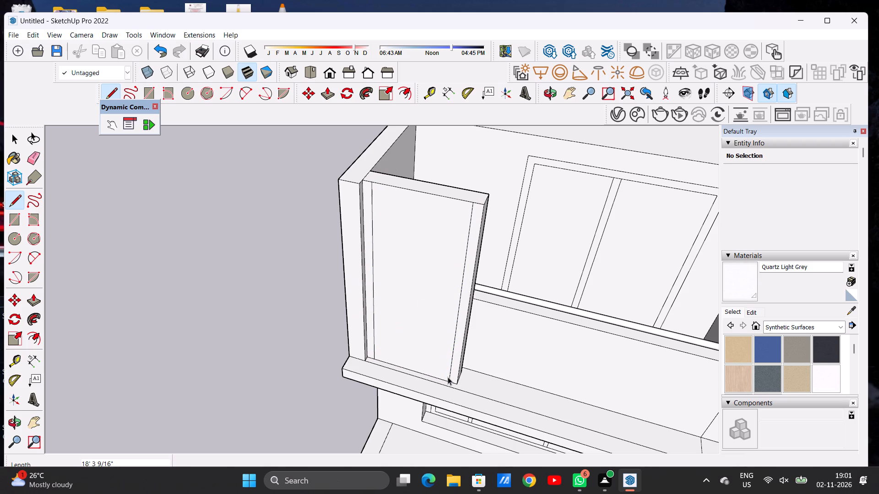
Push/Pull the panel's middle front face inward about 7 11/16", between the two narrow vertical side strips.
{"action": "left_click", "coordinate": [556, 93]}
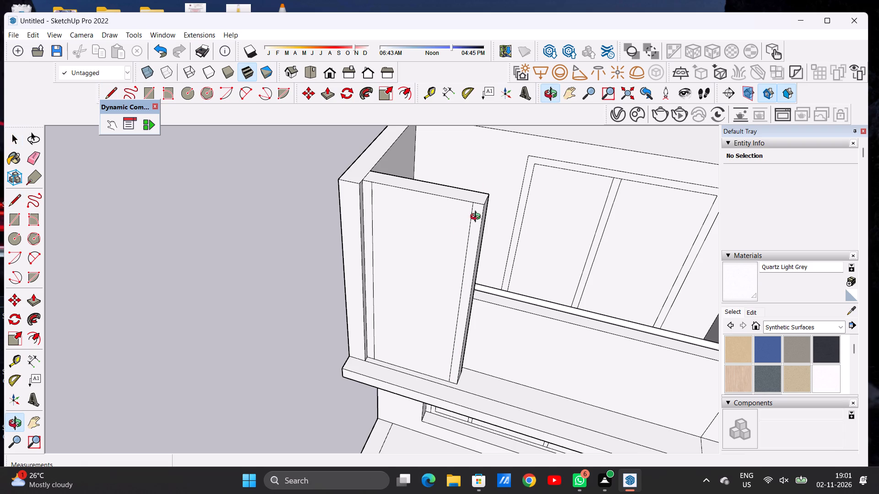
{"action": "left_click_drag", "start_coordinate": [464, 241], "coordinate": [506, 204]}
{"action": "scroll", "coordinate": [413, 250], "scroll_direction": "down", "scroll_amount": 8}
{"action": "left_click_drag", "start_coordinate": [415, 297], "coordinate": [437, 229]}
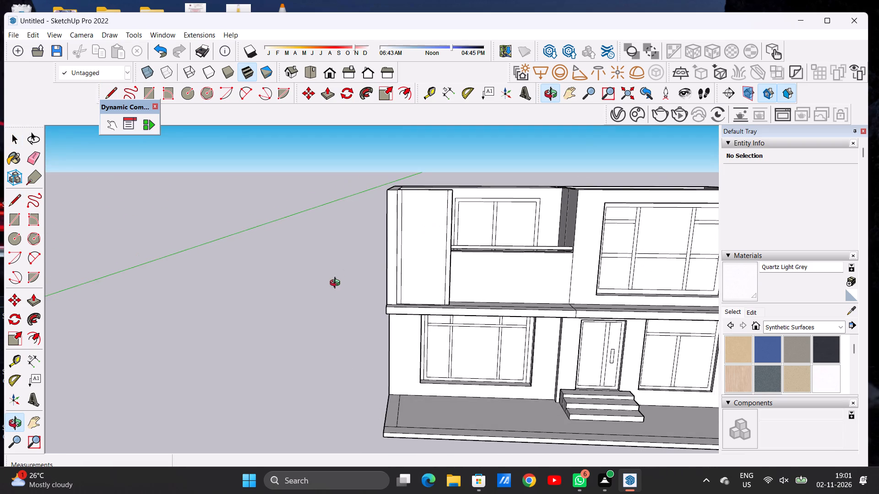
{"action": "scroll", "coordinate": [335, 308], "scroll_direction": "down", "scroll_amount": 5}
{"action": "scroll", "coordinate": [401, 244], "scroll_direction": "up", "scroll_amount": 11}
{"action": "left_click_drag", "start_coordinate": [402, 243], "coordinate": [397, 247]}
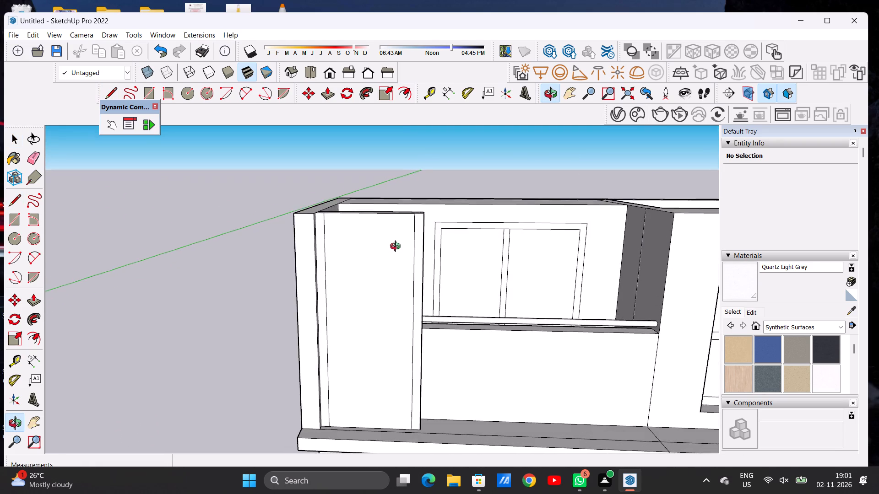
{"action": "left_click_drag", "start_coordinate": [397, 247], "coordinate": [353, 351]}
{"action": "scroll", "coordinate": [362, 311], "scroll_direction": "up", "scroll_amount": 6}
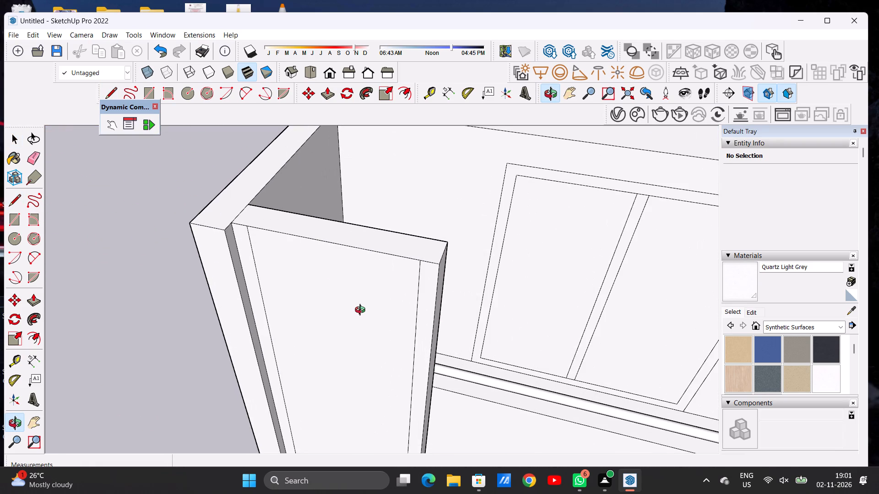
{"action": "key", "text": "p"}
{"action": "scroll", "coordinate": [362, 311], "scroll_direction": "up", "scroll_amount": 5}
{"action": "left_click", "coordinate": [373, 309]}
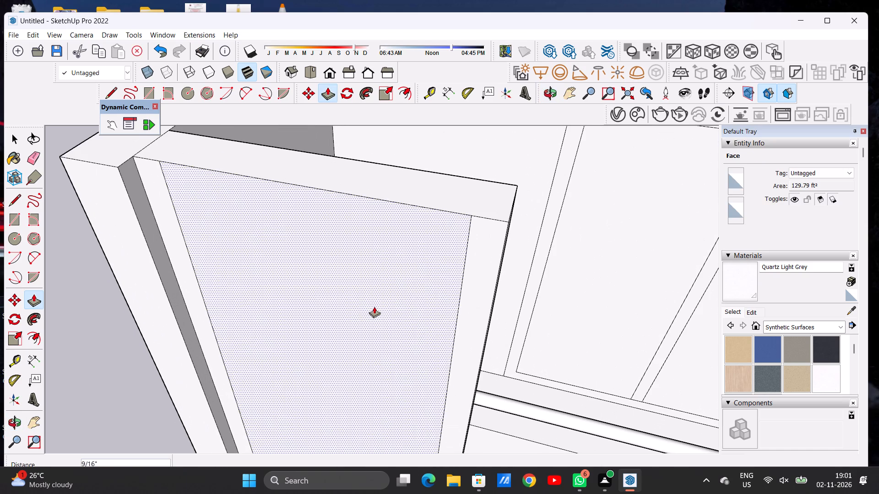
{"action": "left_click", "coordinate": [383, 293]}
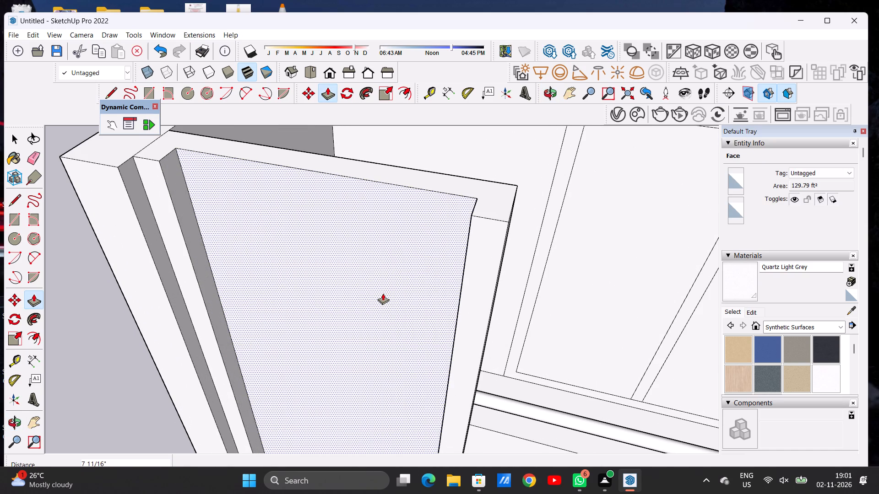
{"action": "key", "text": "space"}
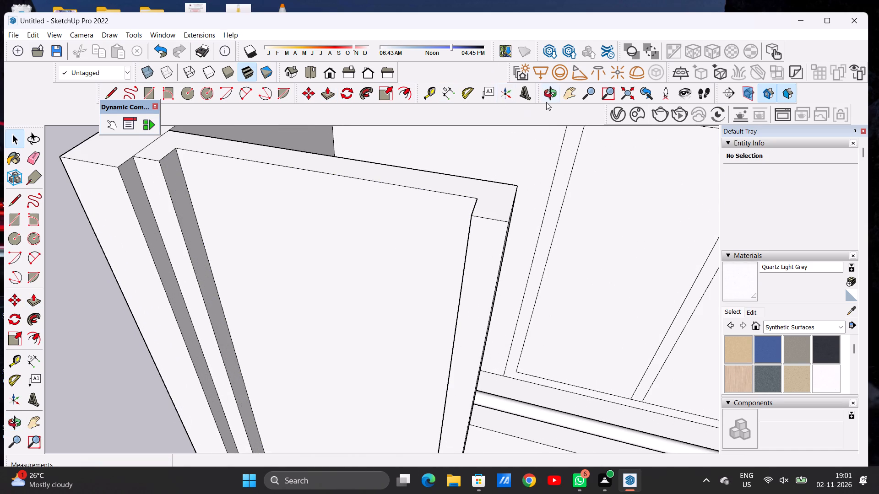
Examine the recessed panel and its side strips from the front, the side and above.
{"action": "left_click", "coordinate": [548, 95]}
{"action": "left_click_drag", "start_coordinate": [408, 279], "coordinate": [462, 195]}
{"action": "scroll", "coordinate": [459, 244], "scroll_direction": "down", "scroll_amount": 8}
{"action": "scroll", "coordinate": [427, 304], "scroll_direction": "up", "scroll_amount": 1}
{"action": "scroll", "coordinate": [427, 304], "scroll_direction": "down", "scroll_amount": 20}
{"action": "left_click_drag", "start_coordinate": [425, 351], "coordinate": [234, 312]}
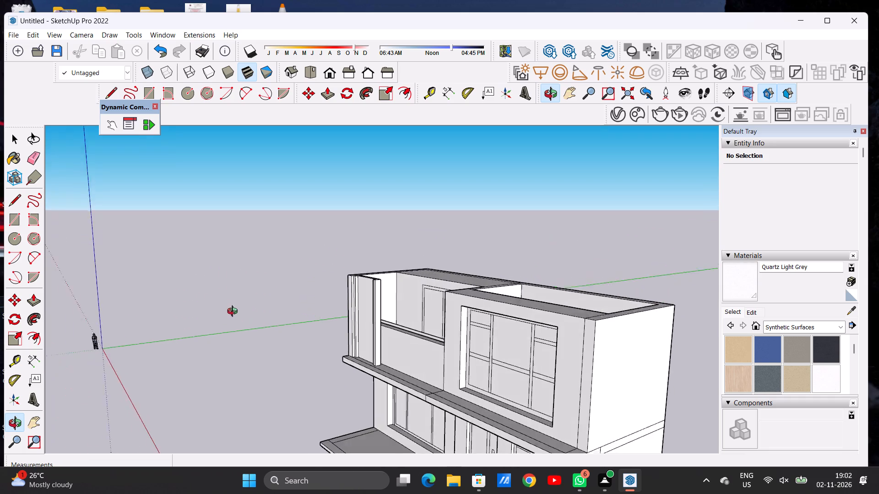
{"action": "left_click_drag", "start_coordinate": [234, 312], "coordinate": [268, 319]}
{"action": "scroll", "coordinate": [395, 293], "scroll_direction": "up", "scroll_amount": 3}
{"action": "scroll", "coordinate": [385, 294], "scroll_direction": "down", "scroll_amount": 1}
{"action": "scroll", "coordinate": [368, 287], "scroll_direction": "up", "scroll_amount": 15}
{"action": "left_click_drag", "start_coordinate": [351, 287], "coordinate": [370, 289]}
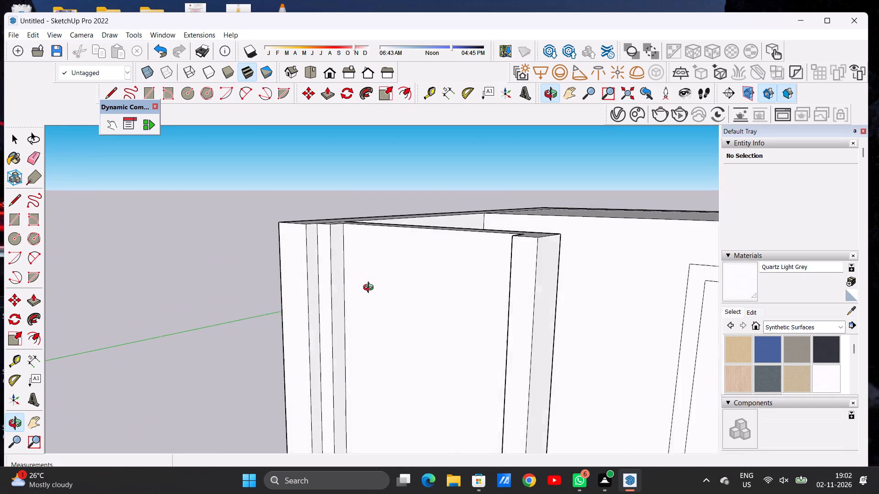
{"action": "left_click_drag", "start_coordinate": [370, 289], "coordinate": [515, 264]}
{"action": "left_click_drag", "start_coordinate": [437, 278], "coordinate": [423, 287]}
{"action": "scroll", "coordinate": [322, 301], "scroll_direction": "down", "scroll_amount": 3}
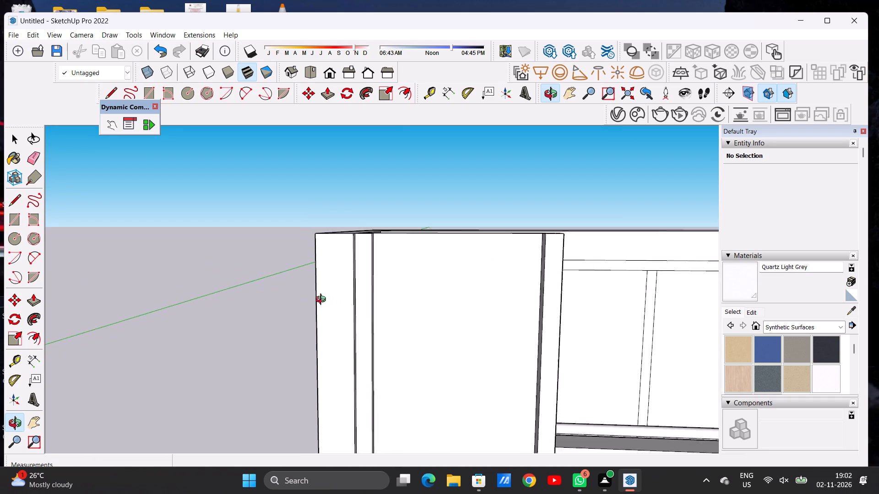
{"action": "scroll", "coordinate": [323, 301], "scroll_direction": "down", "scroll_amount": 3}
{"action": "scroll", "coordinate": [431, 282], "scroll_direction": "up", "scroll_amount": 5}
{"action": "left_click_drag", "start_coordinate": [431, 282], "coordinate": [365, 320]}
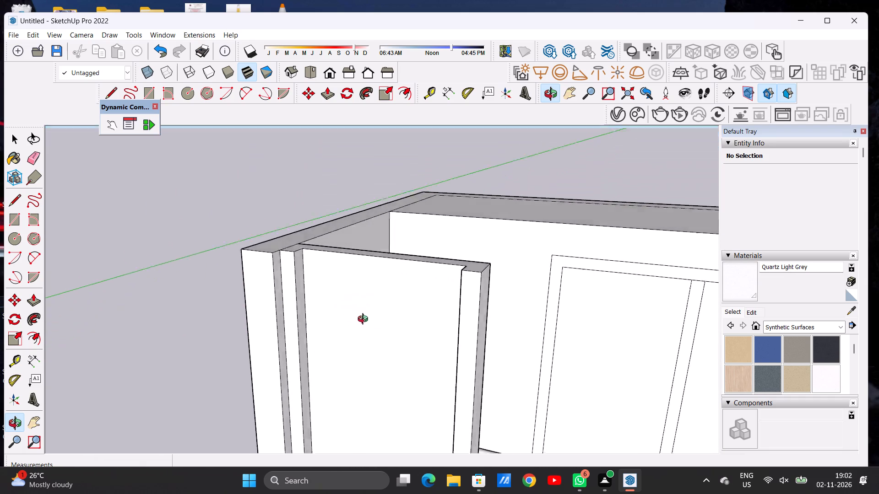
{"action": "left_click_drag", "start_coordinate": [365, 320], "coordinate": [447, 264]}
{"action": "scroll", "coordinate": [467, 270], "scroll_direction": "up", "scroll_amount": 1}
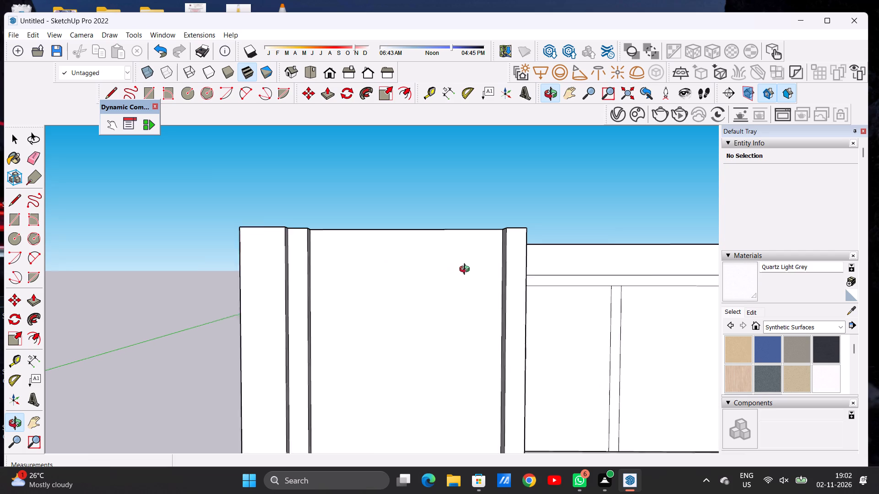
{"action": "scroll", "coordinate": [467, 270], "scroll_direction": "up", "scroll_amount": 2}
{"action": "left_click_drag", "start_coordinate": [447, 250], "coordinate": [281, 354]}
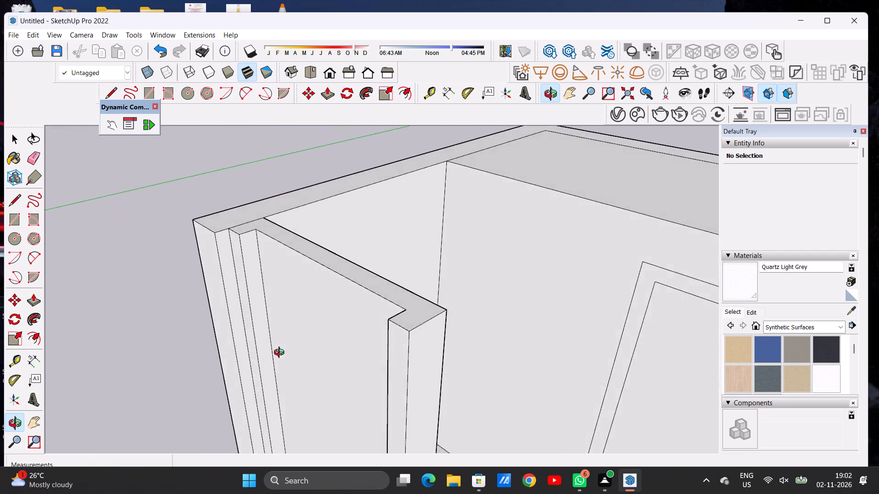
{"action": "left_click_drag", "start_coordinate": [281, 354], "coordinate": [434, 274]}
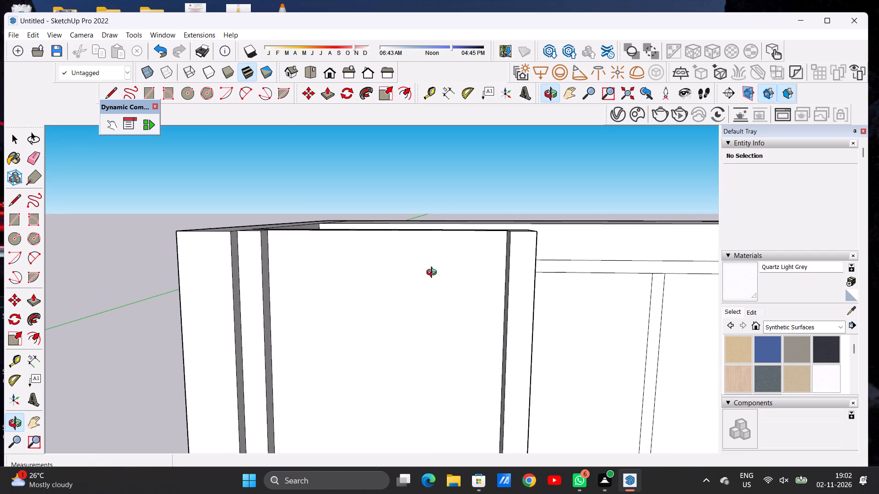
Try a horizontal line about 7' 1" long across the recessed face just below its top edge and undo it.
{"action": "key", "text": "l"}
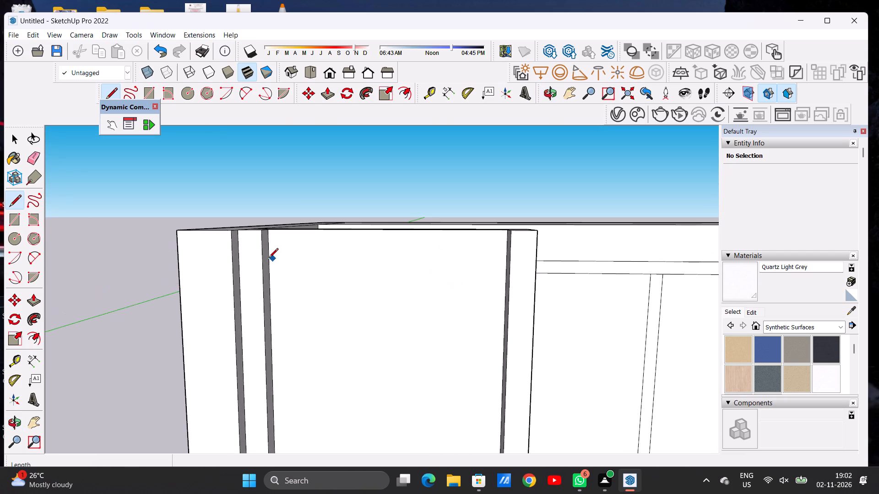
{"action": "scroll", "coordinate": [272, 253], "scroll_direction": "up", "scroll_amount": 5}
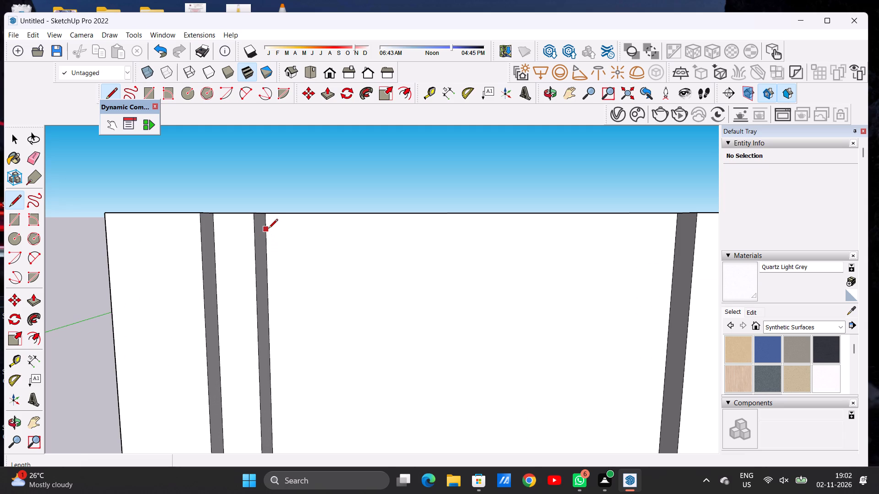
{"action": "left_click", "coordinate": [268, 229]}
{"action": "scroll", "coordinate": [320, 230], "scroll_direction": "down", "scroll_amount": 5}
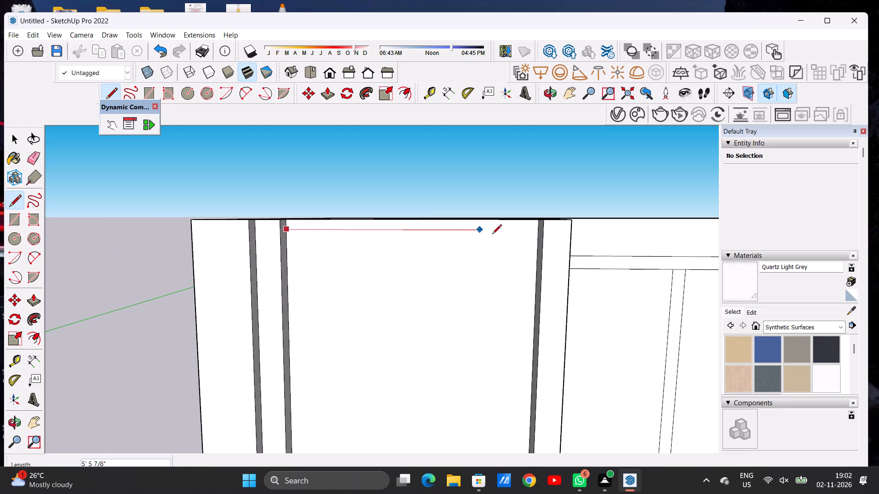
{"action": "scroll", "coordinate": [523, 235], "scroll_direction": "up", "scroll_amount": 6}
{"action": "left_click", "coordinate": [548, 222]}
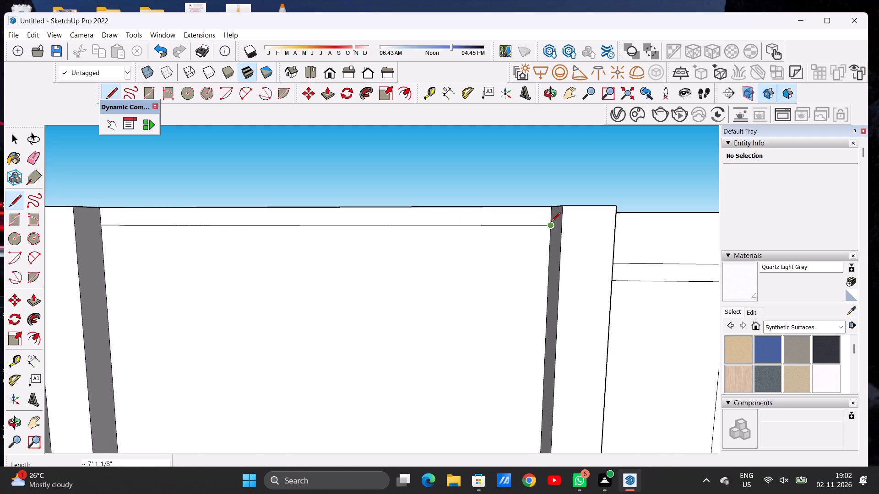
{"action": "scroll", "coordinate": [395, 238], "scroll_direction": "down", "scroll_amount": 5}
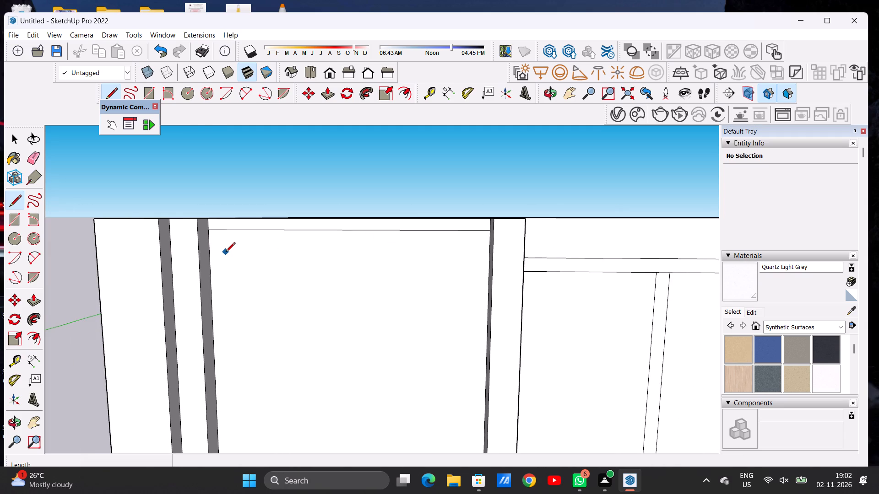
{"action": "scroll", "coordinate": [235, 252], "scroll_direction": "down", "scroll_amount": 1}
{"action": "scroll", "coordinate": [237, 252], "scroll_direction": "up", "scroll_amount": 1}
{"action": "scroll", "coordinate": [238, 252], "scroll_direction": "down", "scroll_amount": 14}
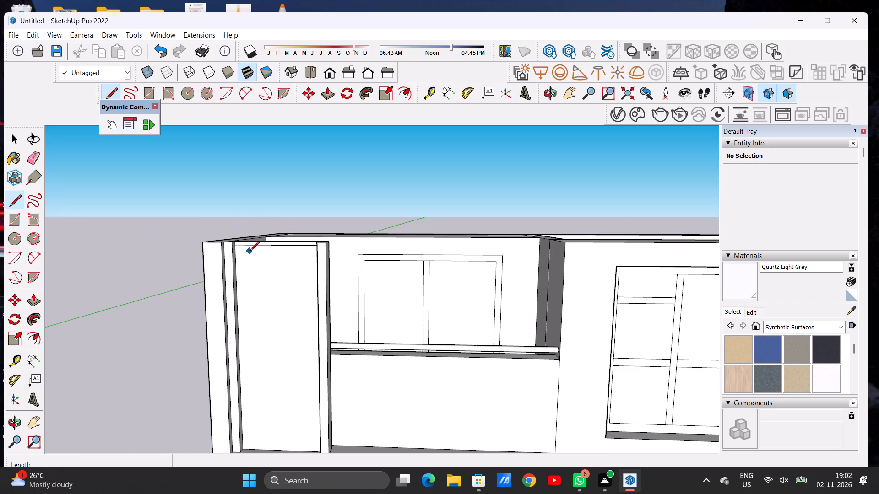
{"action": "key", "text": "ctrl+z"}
Draw a horizontal line about 7' long near the top of the recessed face, closing the last 13/16" to the side strip.
{"action": "scroll", "coordinate": [265, 263], "scroll_direction": "up", "scroll_amount": 4}
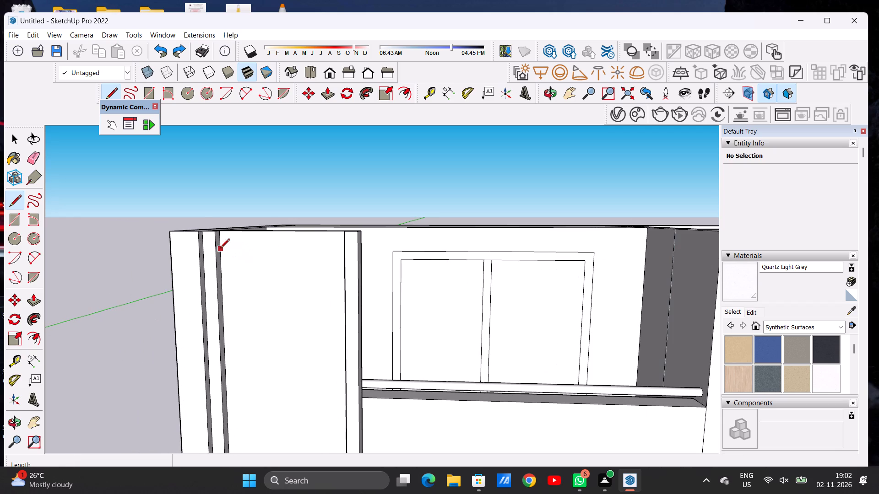
{"action": "left_click", "coordinate": [220, 247]}
{"action": "scroll", "coordinate": [342, 247], "scroll_direction": "up", "scroll_amount": 5}
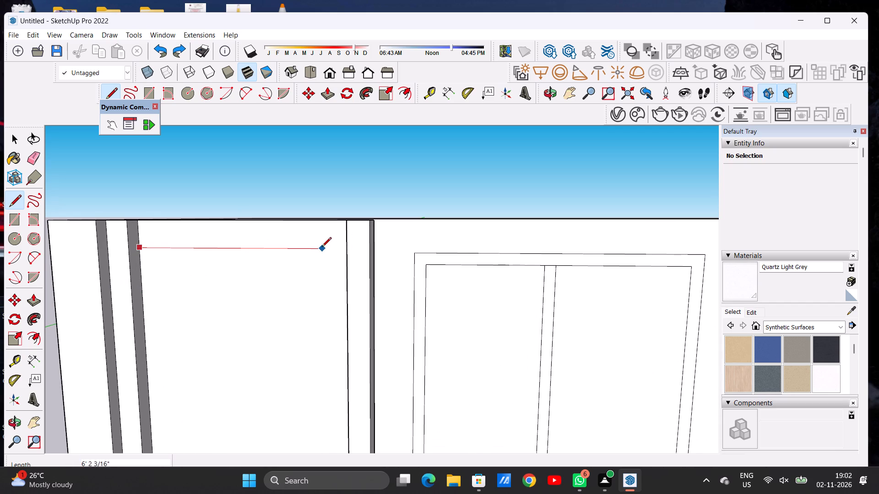
{"action": "scroll", "coordinate": [337, 244], "scroll_direction": "up", "scroll_amount": 16}
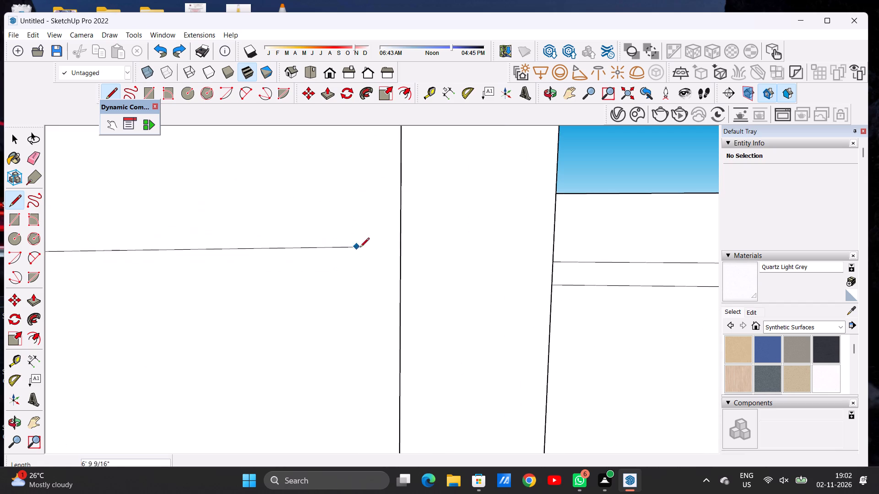
{"action": "left_click", "coordinate": [394, 267]}
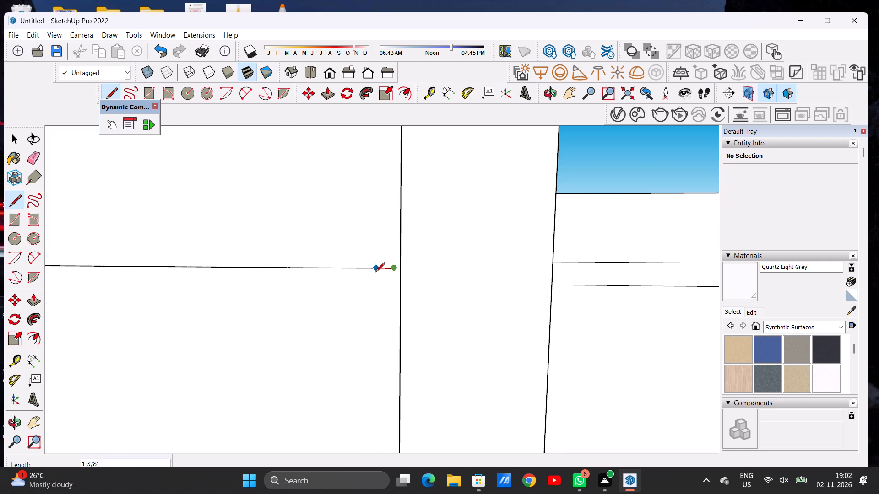
{"action": "key", "text": "space"}
{"action": "left_click", "coordinate": [551, 92]}
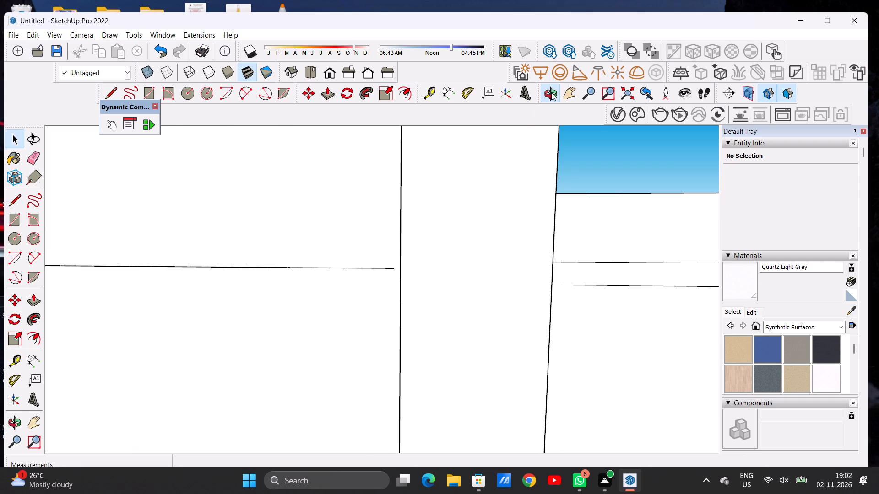
{"action": "left_click_drag", "start_coordinate": [359, 335], "coordinate": [442, 344]}
{"action": "scroll", "coordinate": [423, 294], "scroll_direction": "up", "scroll_amount": 4}
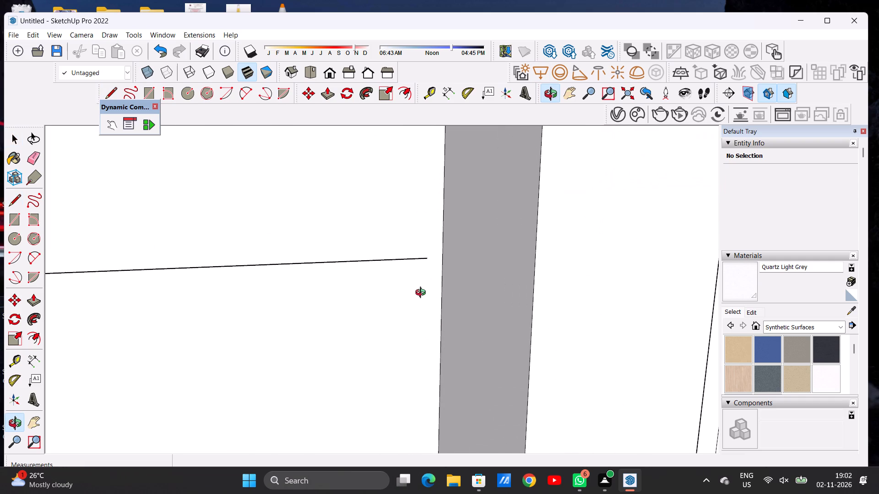
{"action": "key", "text": "l"}
{"action": "left_click", "coordinate": [428, 260]}
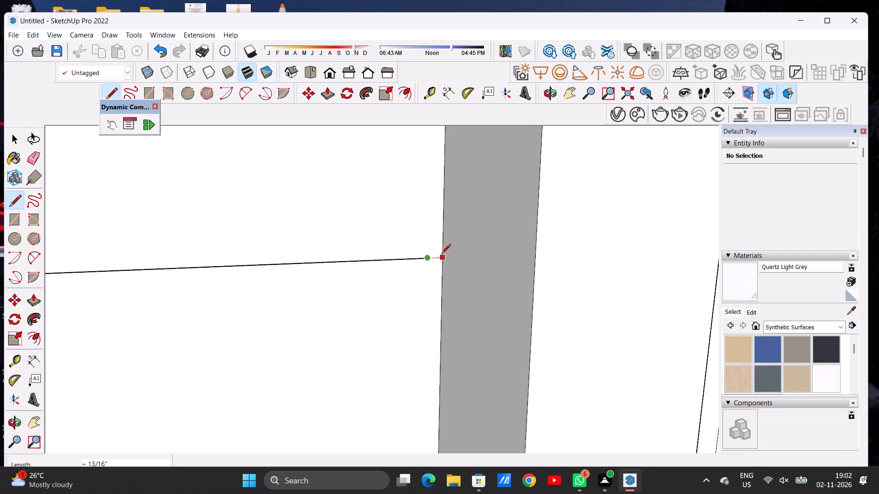
{"action": "left_click", "coordinate": [441, 254]}
{"action": "key", "text": "space"}
Examine the new line across the recessed panel from a distance and from different angles.
{"action": "scroll", "coordinate": [447, 338], "scroll_direction": "down", "scroll_amount": 20}
{"action": "scroll", "coordinate": [447, 338], "scroll_direction": "down", "scroll_amount": 1}
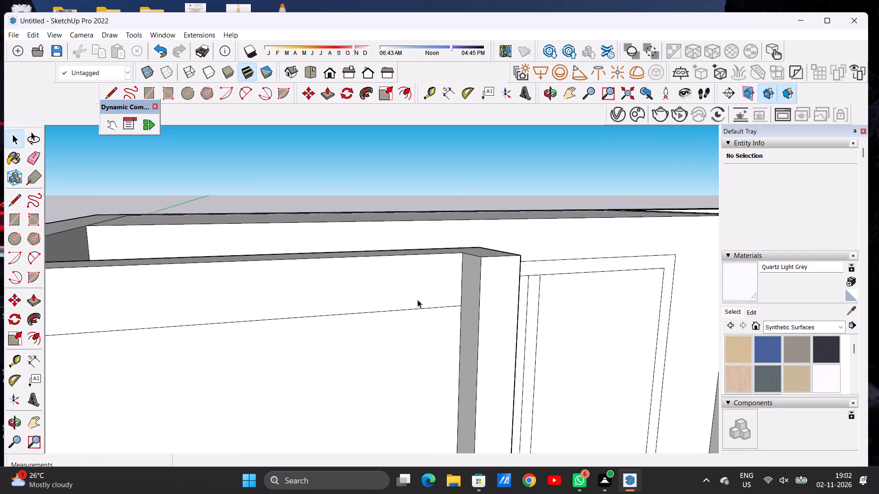
{"action": "scroll", "coordinate": [418, 300], "scroll_direction": "down", "scroll_amount": 4}
{"action": "left_click", "coordinate": [547, 93]}
{"action": "left_click_drag", "start_coordinate": [477, 275], "coordinate": [405, 267]}
{"action": "scroll", "coordinate": [539, 266], "scroll_direction": "down", "scroll_amount": 13}
{"action": "scroll", "coordinate": [499, 282], "scroll_direction": "up", "scroll_amount": 1}
{"action": "scroll", "coordinate": [499, 282], "scroll_direction": "down", "scroll_amount": 1}
{"action": "scroll", "coordinate": [499, 282], "scroll_direction": "up", "scroll_amount": 4}
{"action": "left_click_drag", "start_coordinate": [469, 328], "coordinate": [437, 320]}
{"action": "left_click_drag", "start_coordinate": [436, 319], "coordinate": [455, 320]}
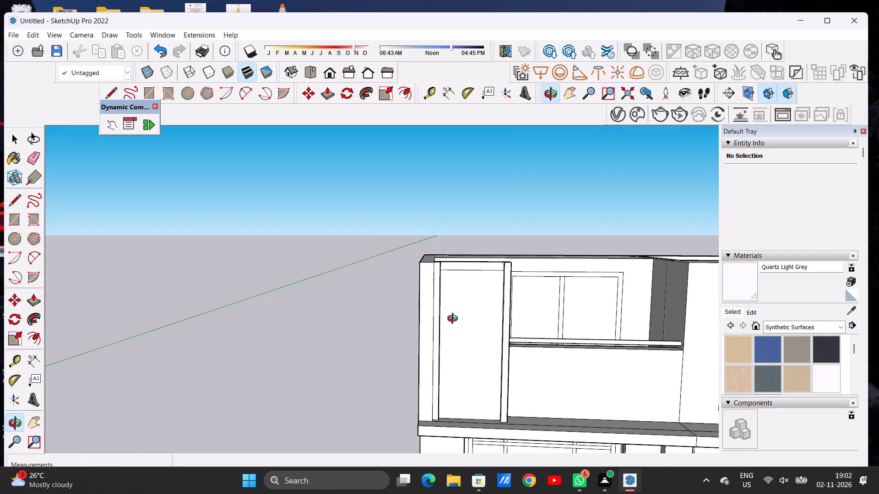
{"action": "scroll", "coordinate": [324, 335], "scroll_direction": "down", "scroll_amount": 6}
{"action": "scroll", "coordinate": [420, 312], "scroll_direction": "up", "scroll_amount": 13}
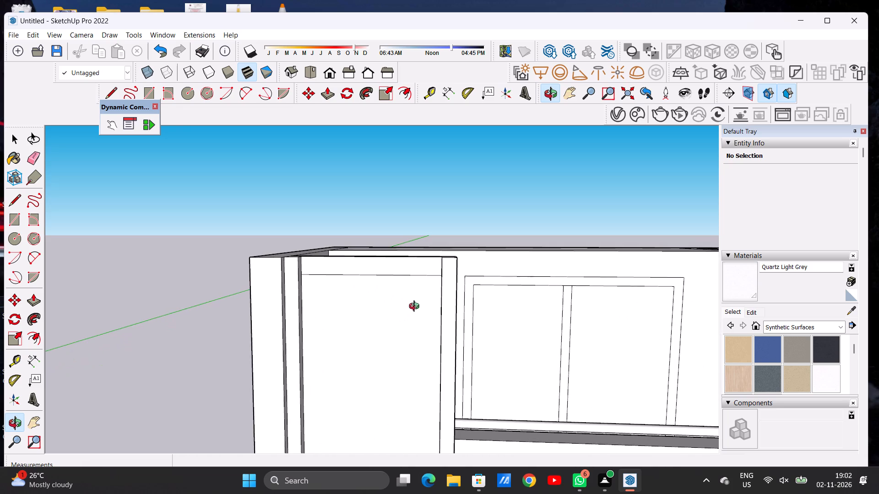
{"action": "left_click_drag", "start_coordinate": [335, 322], "coordinate": [340, 322]}
{"action": "scroll", "coordinate": [399, 272], "scroll_direction": "up", "scroll_amount": 5}
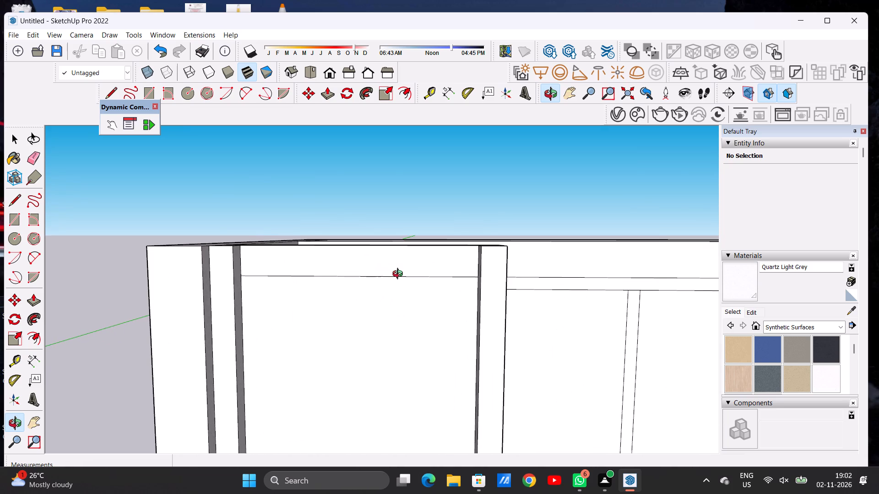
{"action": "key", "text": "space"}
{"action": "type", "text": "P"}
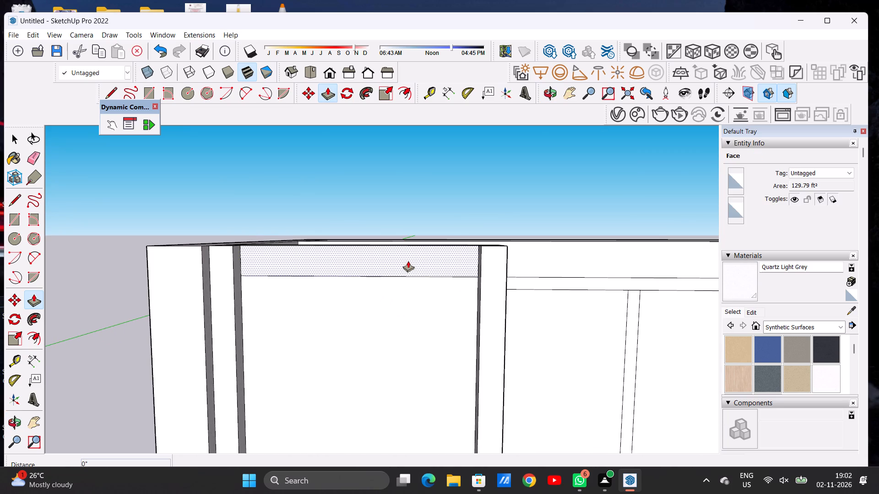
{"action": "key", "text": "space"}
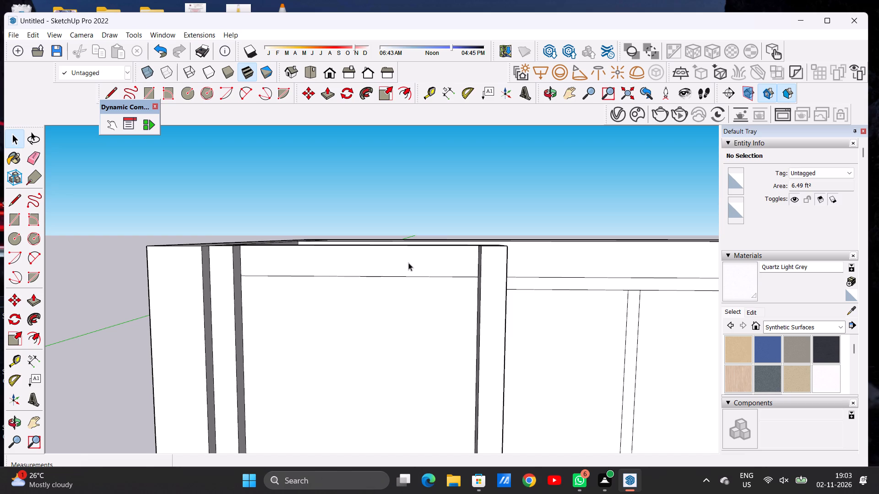
Copy the top band of the recessed face 1' 1 5/8" downward and repeat it as a 10-copy array.
{"action": "double_click", "coordinate": [408, 263]}
{"action": "scroll", "coordinate": [255, 292], "scroll_direction": "up", "scroll_amount": 2}
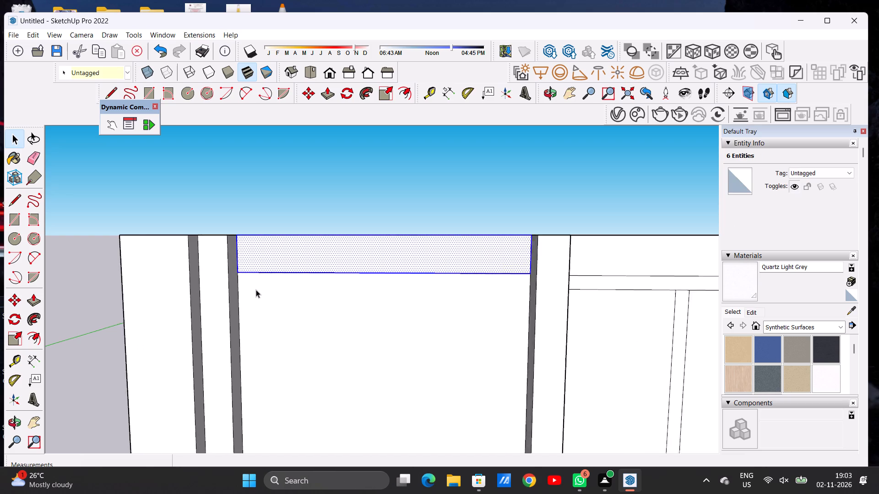
{"action": "scroll", "coordinate": [256, 290], "scroll_direction": "up", "scroll_amount": 2}
{"action": "scroll", "coordinate": [256, 290], "scroll_direction": "down", "scroll_amount": 1}
{"action": "key", "text": "m"}
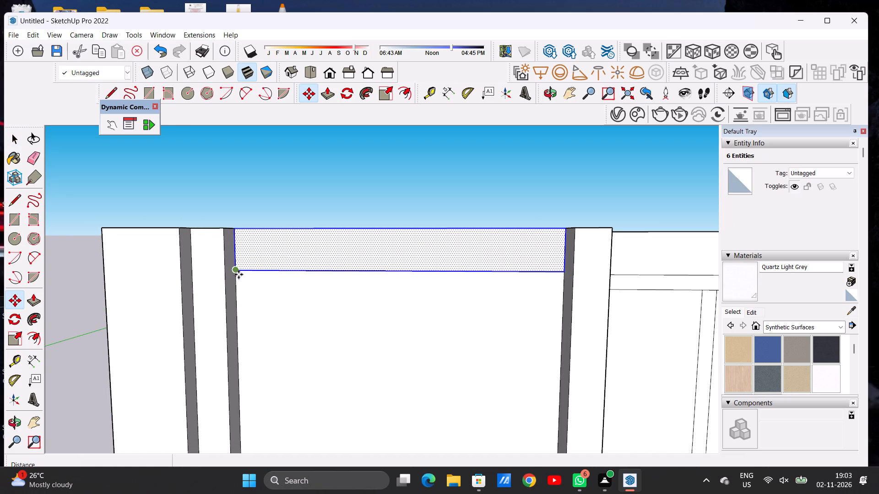
{"action": "left_click", "coordinate": [239, 274]}
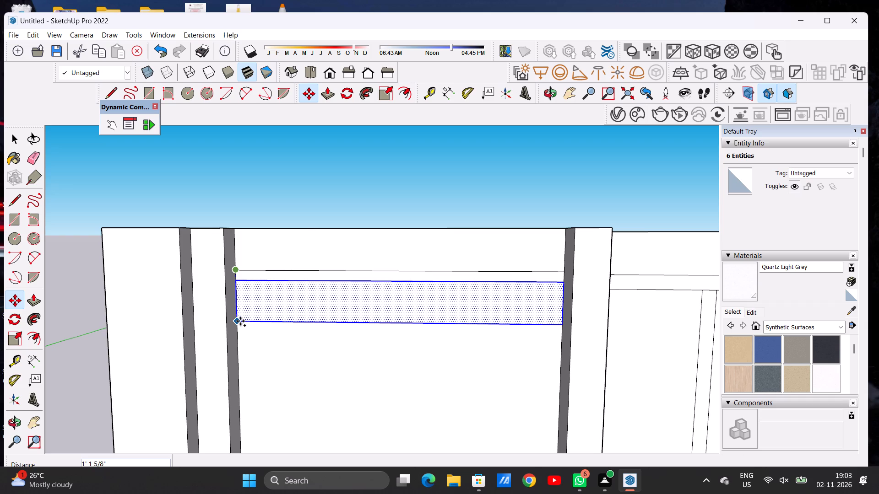
{"action": "left_click", "coordinate": [240, 321]}
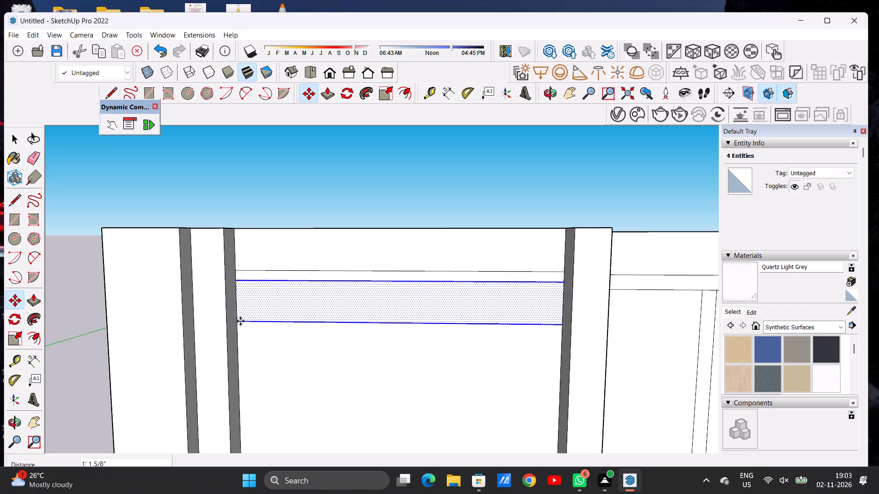
{"action": "key", "text": "shift+asterisk"}
{"action": "type", "text": "10"}
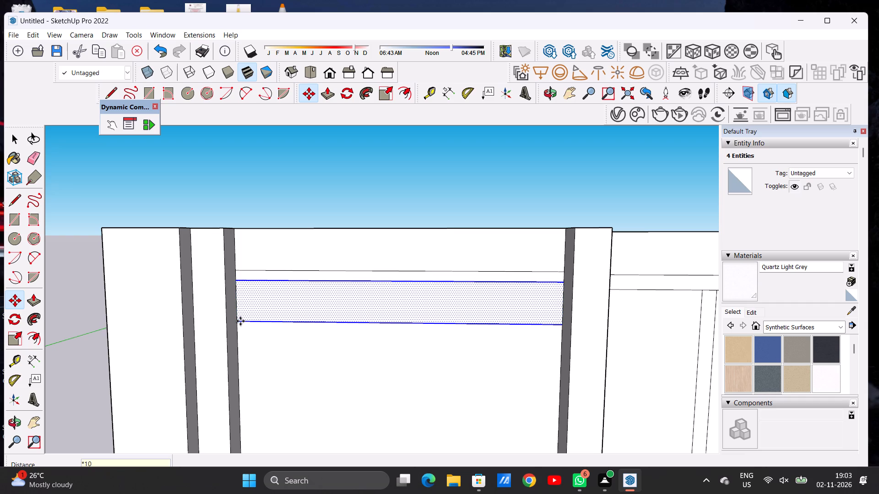
{"action": "key", "text": "Return"}
{"action": "scroll", "coordinate": [260, 302], "scroll_direction": "down", "scroll_amount": 7}
{"action": "scroll", "coordinate": [260, 302], "scroll_direction": "up", "scroll_amount": 1}
{"action": "scroll", "coordinate": [262, 302], "scroll_direction": "down", "scroll_amount": 8}
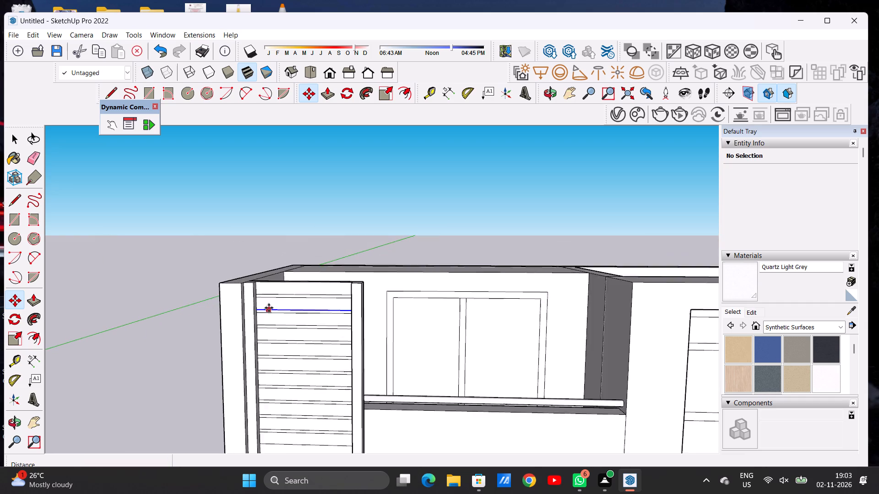
{"action": "scroll", "coordinate": [269, 308], "scroll_direction": "down", "scroll_amount": 5}
{"action": "key", "text": "space"}
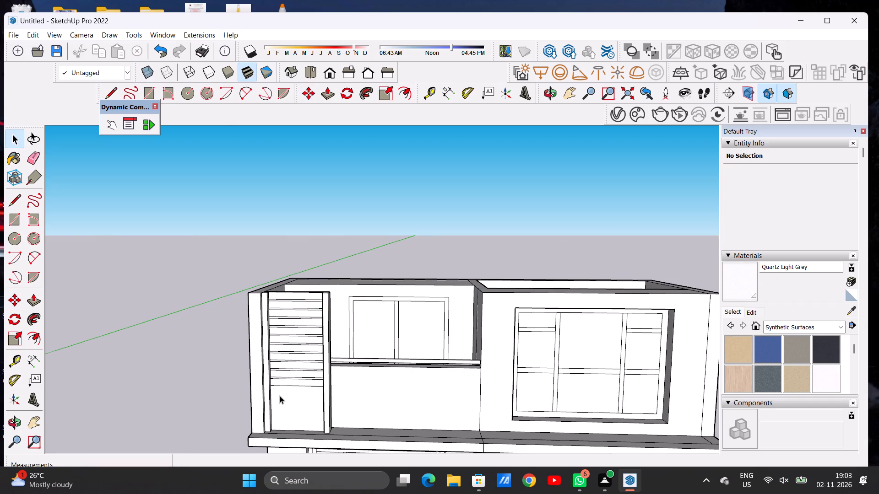
Copy the lowest band 1' 1 3/4" downward on the recessed face and repeat it as a 4-copy array.
{"action": "scroll", "coordinate": [278, 392], "scroll_direction": "up", "scroll_amount": 1}
{"action": "scroll", "coordinate": [278, 392], "scroll_direction": "down", "scroll_amount": 1}
{"action": "scroll", "coordinate": [278, 392], "scroll_direction": "up", "scroll_amount": 13}
{"action": "scroll", "coordinate": [312, 367], "scroll_direction": "up", "scroll_amount": 3}
{"action": "double_click", "coordinate": [312, 367]}
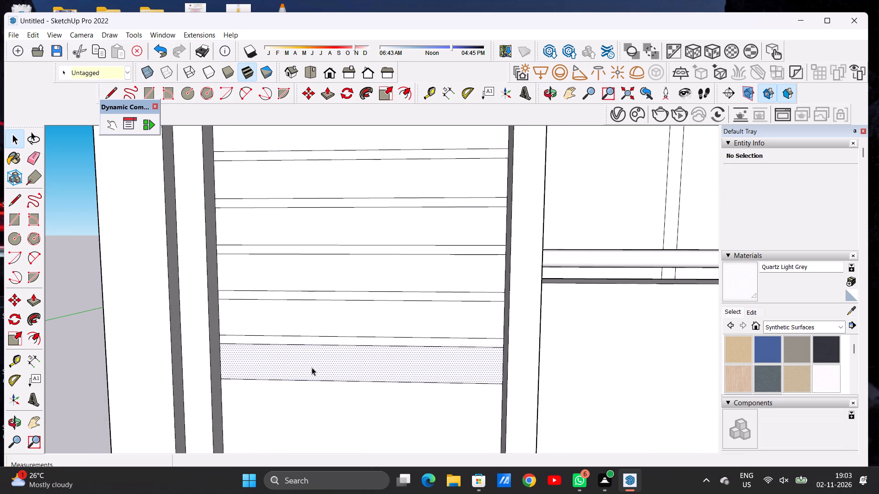
{"action": "key", "text": "m"}
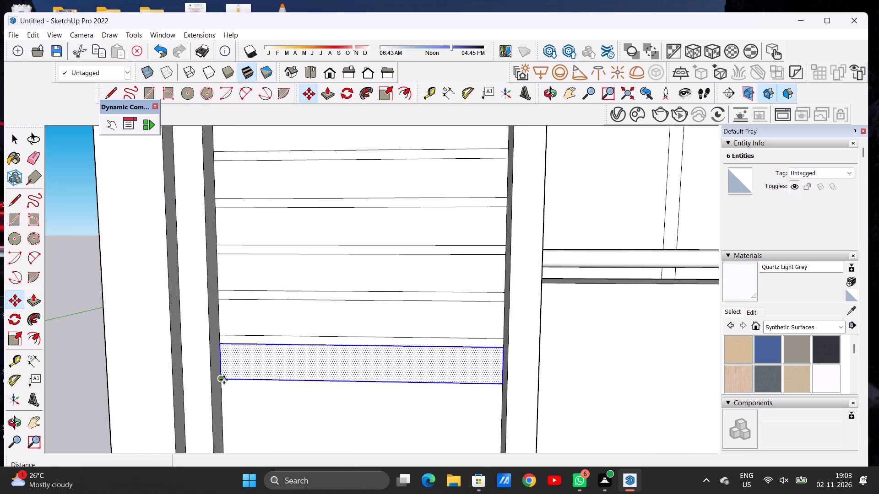
{"action": "left_click", "coordinate": [224, 380]}
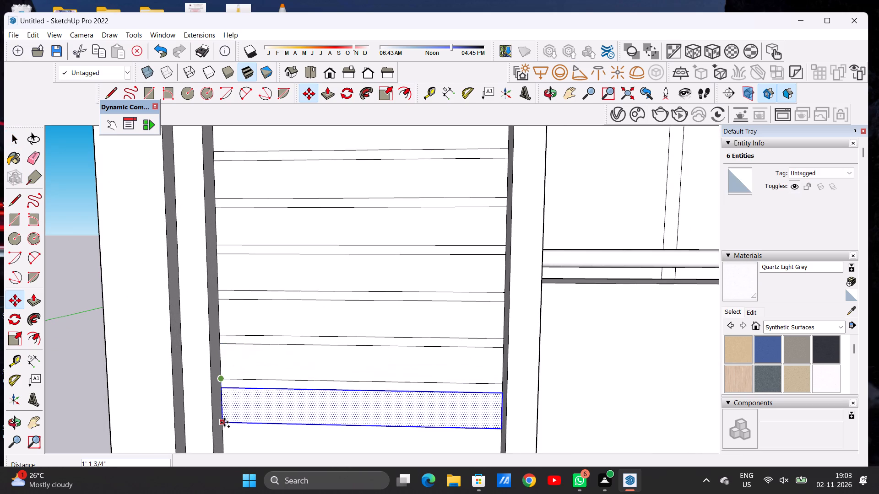
{"action": "left_click", "coordinate": [224, 422]}
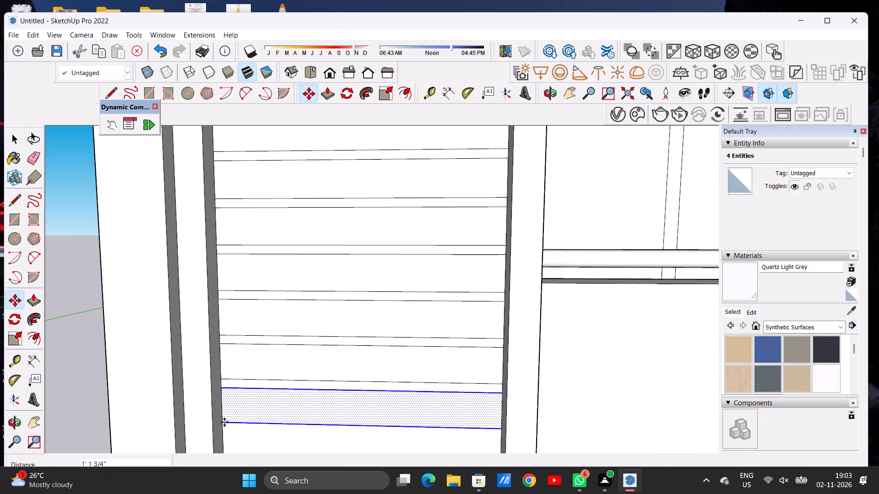
{"action": "key", "text": "shift+asterisk"}
{"action": "key", "text": "4"}
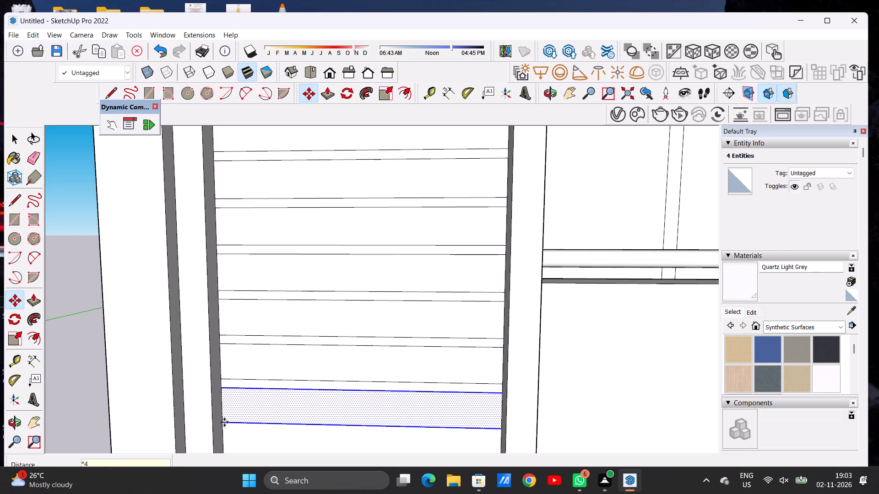
{"action": "key", "text": "Return"}
{"action": "scroll", "coordinate": [221, 378], "scroll_direction": "down", "scroll_amount": 16}
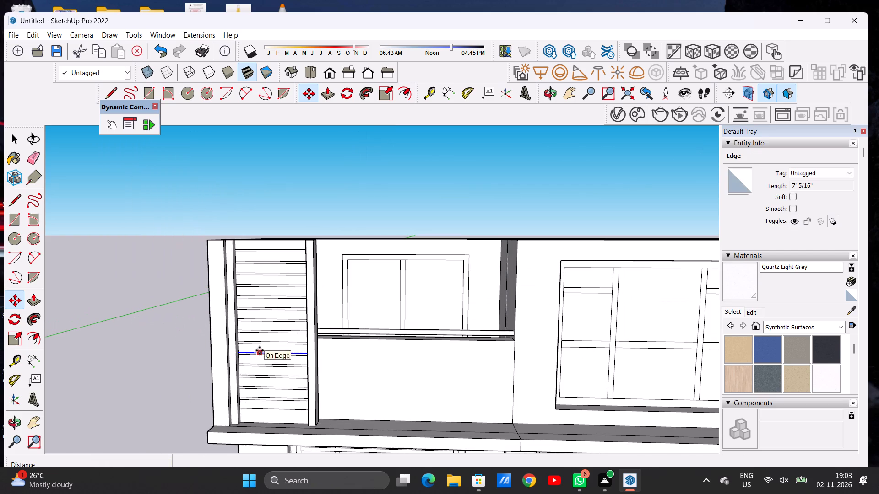
{"action": "key", "text": "space"}
Copy the lowest band of the recessed face a little over 1' 3" downward, just above the panel's bottom edge.
{"action": "scroll", "coordinate": [282, 426], "scroll_direction": "up", "scroll_amount": 15}
{"action": "scroll", "coordinate": [346, 333], "scroll_direction": "up", "scroll_amount": 2}
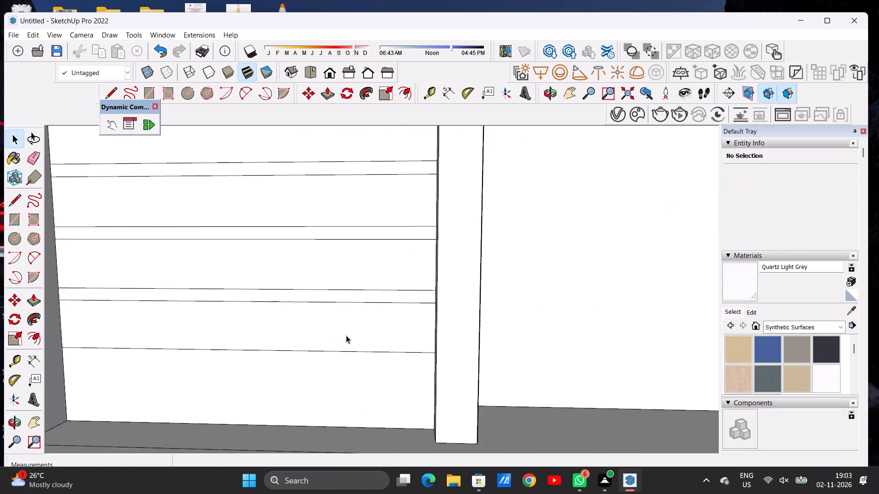
{"action": "scroll", "coordinate": [346, 335], "scroll_direction": "up", "scroll_amount": 3}
{"action": "double_click", "coordinate": [346, 335]}
{"action": "key", "text": "m"}
{"action": "scroll", "coordinate": [434, 362], "scroll_direction": "up", "scroll_amount": 5}
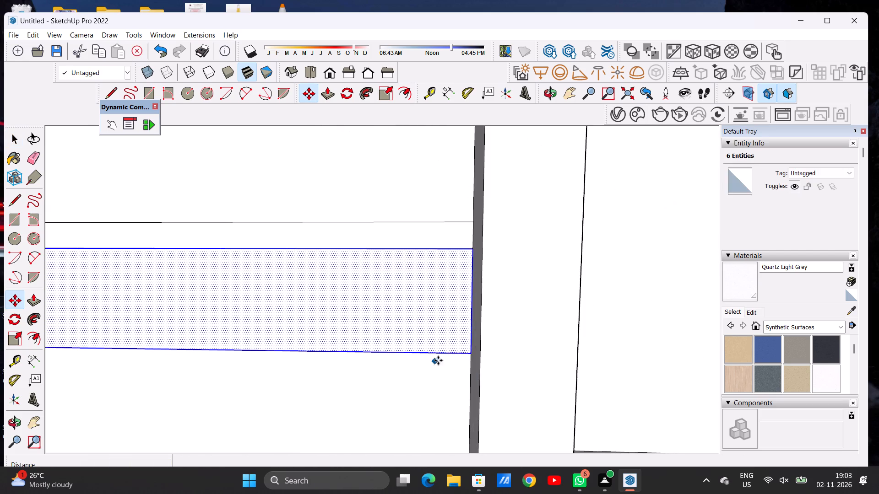
{"action": "left_click", "coordinate": [470, 350]}
{"action": "scroll", "coordinate": [472, 373], "scroll_direction": "down", "scroll_amount": 4}
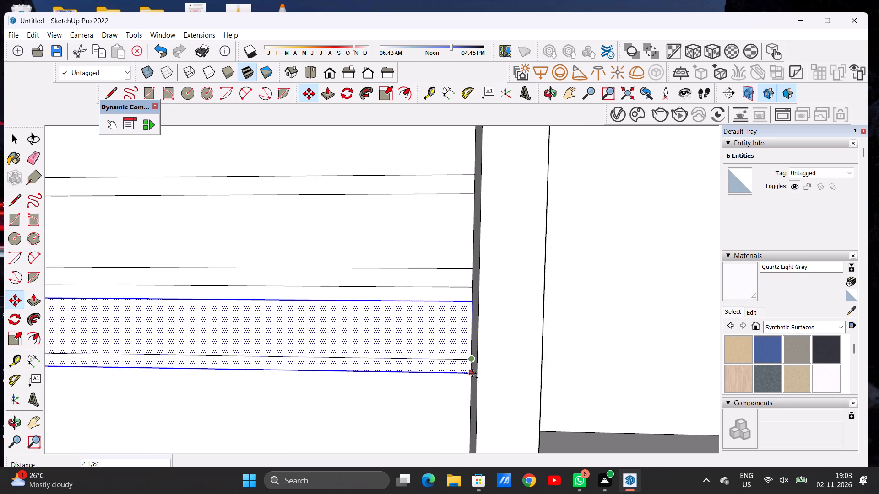
{"action": "scroll", "coordinate": [472, 373], "scroll_direction": "down", "scroll_amount": 10}
{"action": "scroll", "coordinate": [469, 414], "scroll_direction": "up", "scroll_amount": 14}
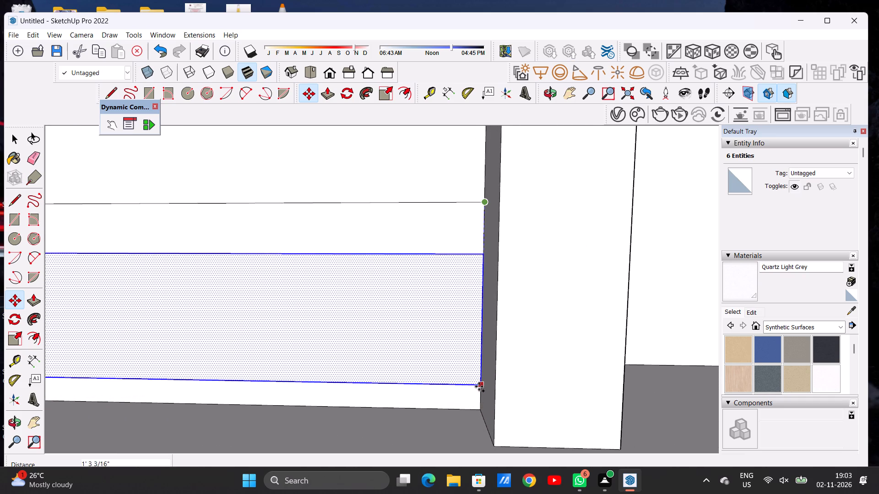
{"action": "left_click", "coordinate": [479, 390]}
{"action": "key", "text": "space"}
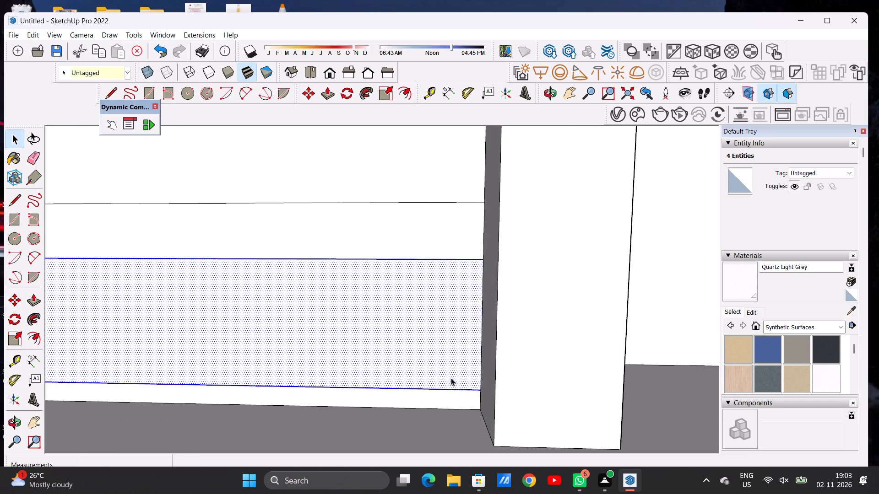
{"action": "scroll", "coordinate": [436, 413], "scroll_direction": "down", "scroll_amount": 20}
{"action": "scroll", "coordinate": [436, 413], "scroll_direction": "down", "scroll_amount": 14}
{"action": "left_click", "coordinate": [229, 366]}
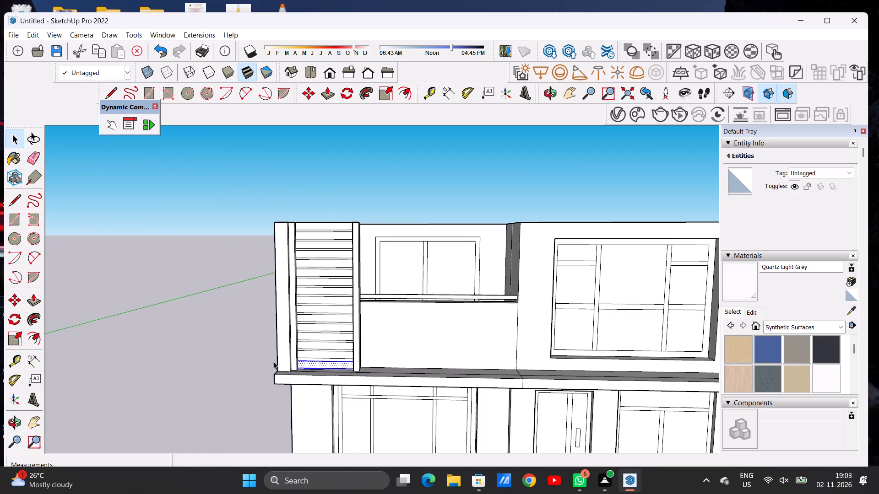
Examine the banded panel and the whole building from a distance, from above and from different sides.
{"action": "left_click", "coordinate": [553, 93]}
{"action": "left_click_drag", "start_coordinate": [554, 273], "coordinate": [523, 269]}
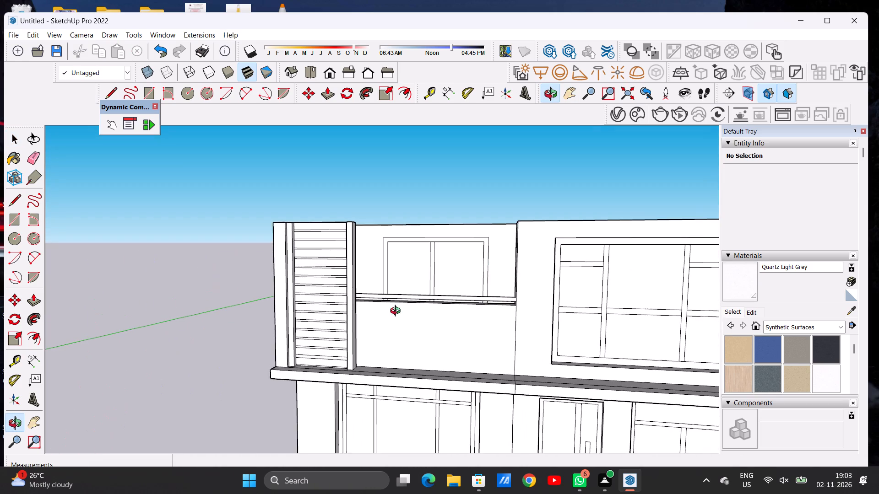
{"action": "scroll", "coordinate": [397, 312], "scroll_direction": "down", "scroll_amount": 16}
{"action": "left_click_drag", "start_coordinate": [353, 355], "coordinate": [557, 315]}
{"action": "left_click_drag", "start_coordinate": [350, 360], "coordinate": [537, 338]}
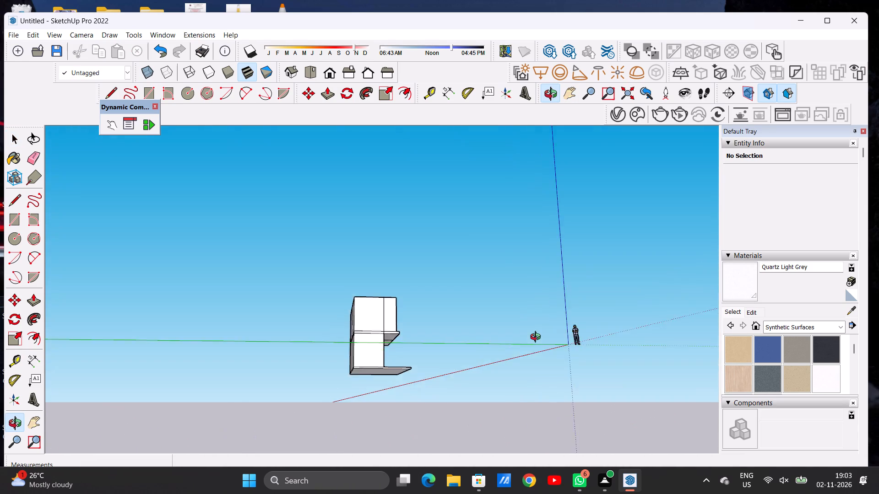
{"action": "left_click_drag", "start_coordinate": [537, 338], "coordinate": [267, 385]}
{"action": "left_click_drag", "start_coordinate": [493, 366], "coordinate": [373, 408]}
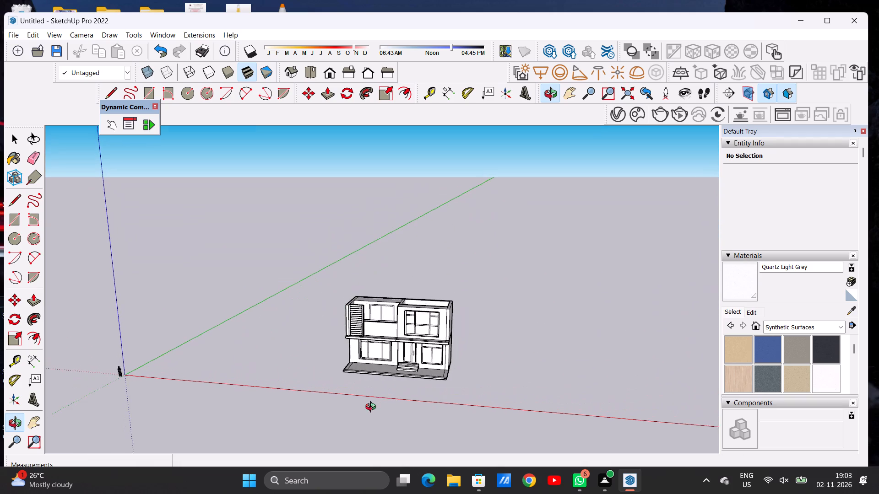
{"action": "left_click_drag", "start_coordinate": [373, 408], "coordinate": [372, 409]}
{"action": "scroll", "coordinate": [377, 306], "scroll_direction": "up", "scroll_amount": 16}
{"action": "left_click_drag", "start_coordinate": [441, 316], "coordinate": [289, 425]}
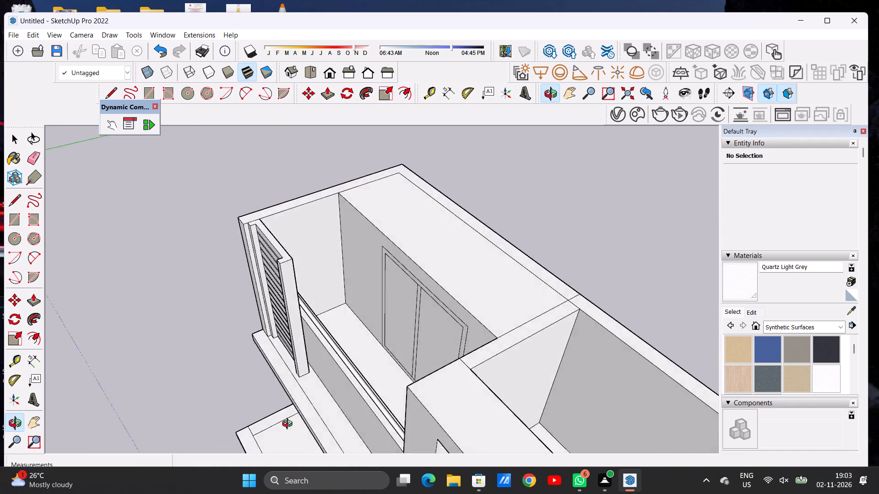
{"action": "left_click_drag", "start_coordinate": [289, 425], "coordinate": [471, 294]}
{"action": "scroll", "coordinate": [295, 334], "scroll_direction": "down", "scroll_amount": 3}
{"action": "scroll", "coordinate": [294, 334], "scroll_direction": "up", "scroll_amount": 1}
{"action": "scroll", "coordinate": [294, 334], "scroll_direction": "down", "scroll_amount": 13}
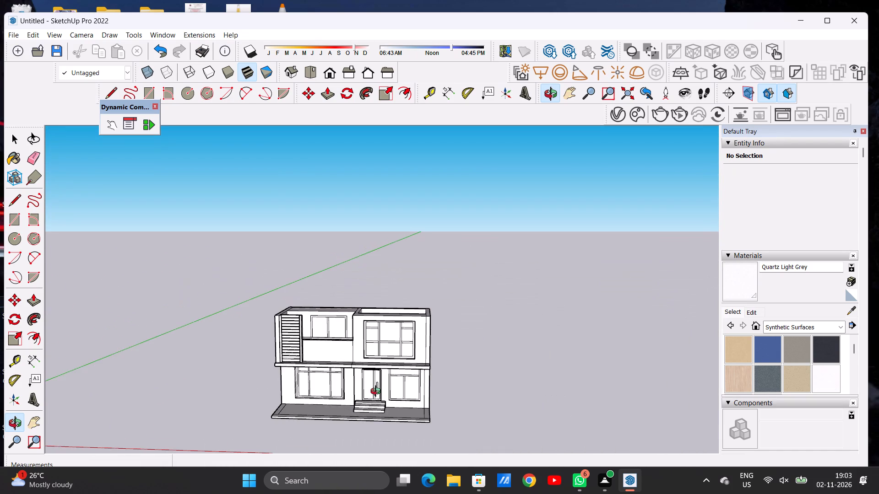
{"action": "left_click_drag", "start_coordinate": [367, 394], "coordinate": [400, 361]}
{"action": "scroll", "coordinate": [301, 400], "scroll_direction": "up", "scroll_amount": 15}
{"action": "left_click_drag", "start_coordinate": [402, 367], "coordinate": [385, 369]}
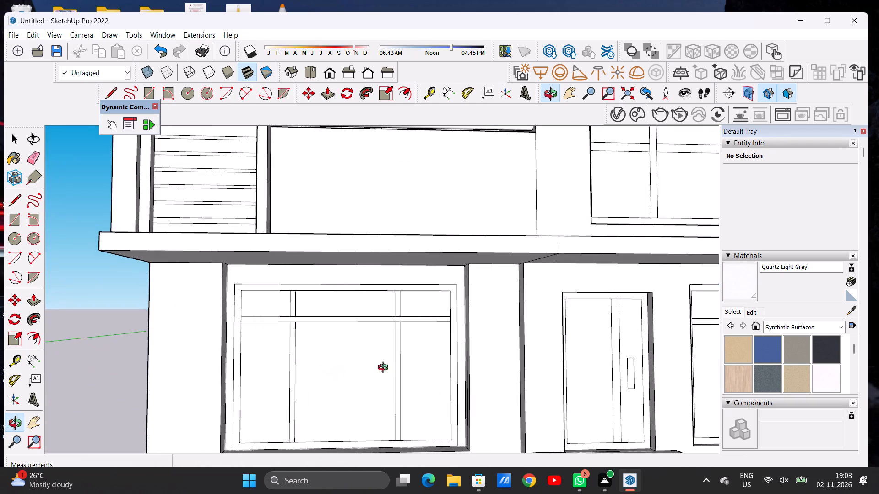
{"action": "left_click_drag", "start_coordinate": [385, 369], "coordinate": [374, 416]}
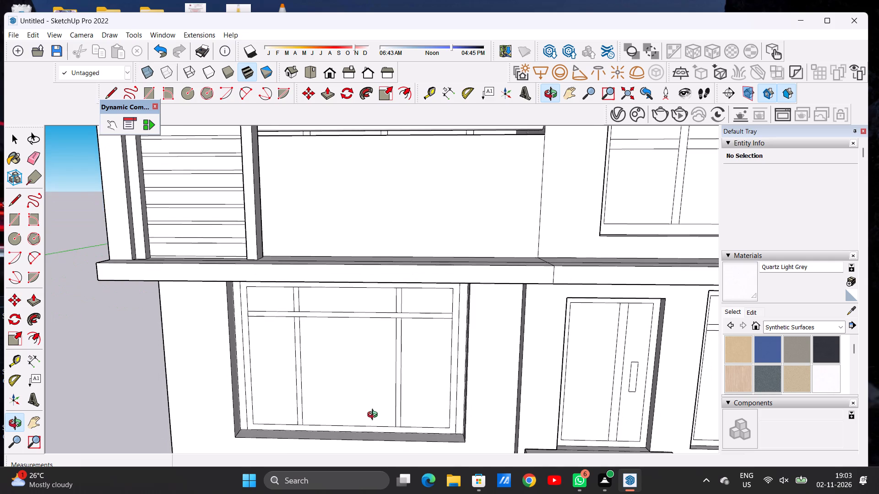
{"action": "scroll", "coordinate": [308, 400], "scroll_direction": "down", "scroll_amount": 8}
{"action": "left_click_drag", "start_coordinate": [347, 399], "coordinate": [273, 398]}
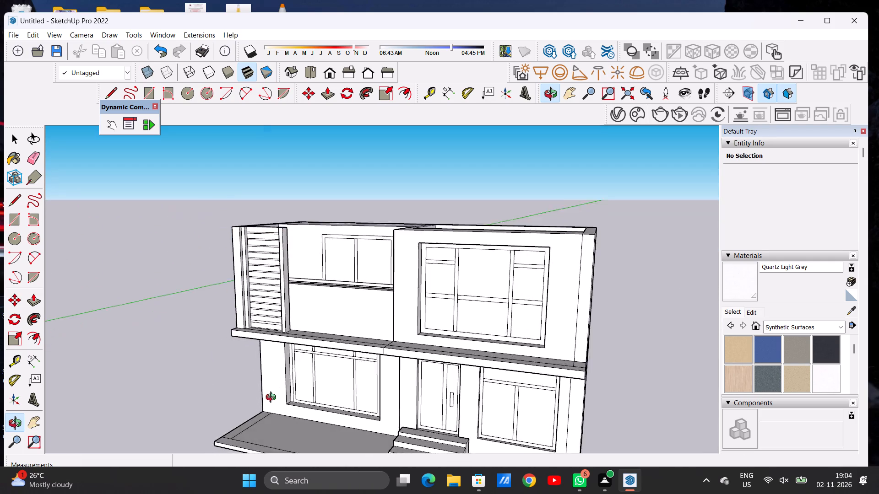
{"action": "left_click_drag", "start_coordinate": [273, 398], "coordinate": [337, 391]}
{"action": "scroll", "coordinate": [327, 404], "scroll_direction": "down", "scroll_amount": 9}
{"action": "left_click_drag", "start_coordinate": [436, 389], "coordinate": [299, 368]}
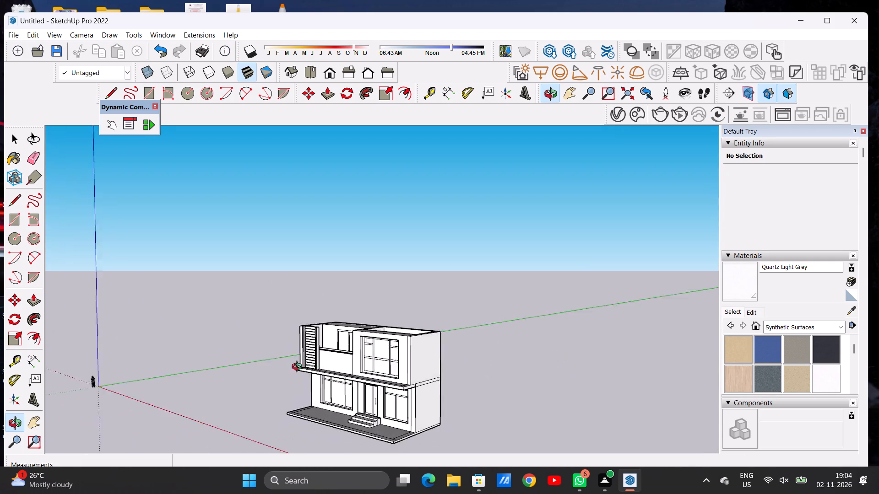
{"action": "left_click_drag", "start_coordinate": [299, 368], "coordinate": [268, 377]}
{"action": "left_click_drag", "start_coordinate": [439, 385], "coordinate": [470, 381]}
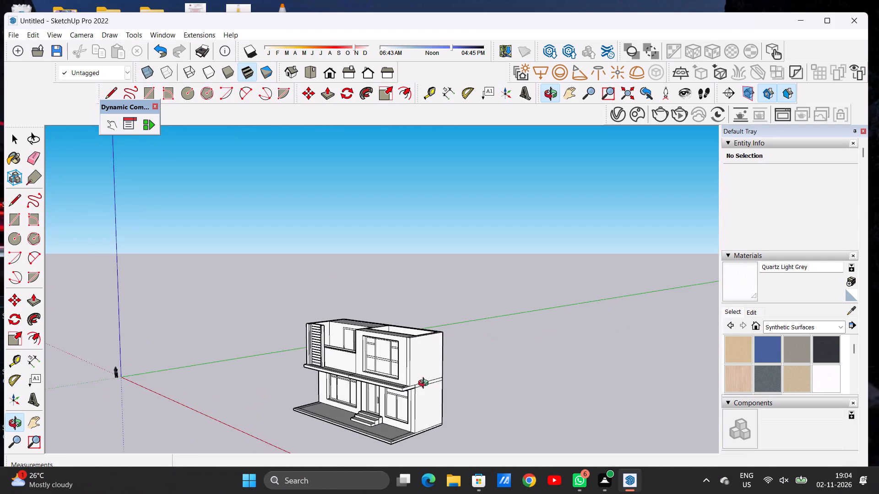
{"action": "left_click_drag", "start_coordinate": [325, 387], "coordinate": [457, 406]}
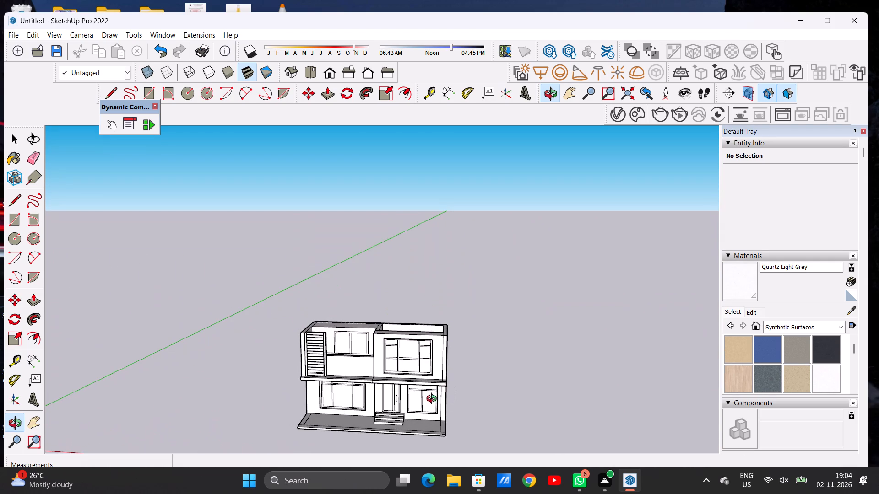
{"action": "scroll", "coordinate": [323, 347], "scroll_direction": "up", "scroll_amount": 8}
{"action": "scroll", "coordinate": [347, 336], "scroll_direction": "down", "scroll_amount": 1}
{"action": "scroll", "coordinate": [347, 336], "scroll_direction": "up", "scroll_amount": 5}
{"action": "left_click_drag", "start_coordinate": [383, 336], "coordinate": [388, 393]}
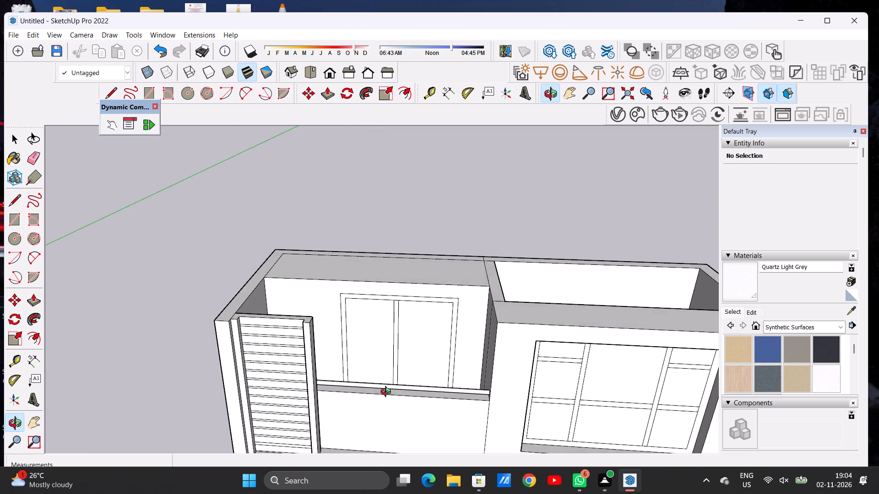
{"action": "left_click_drag", "start_coordinate": [388, 393], "coordinate": [277, 406]}
{"action": "scroll", "coordinate": [258, 307], "scroll_direction": "up", "scroll_amount": 4}
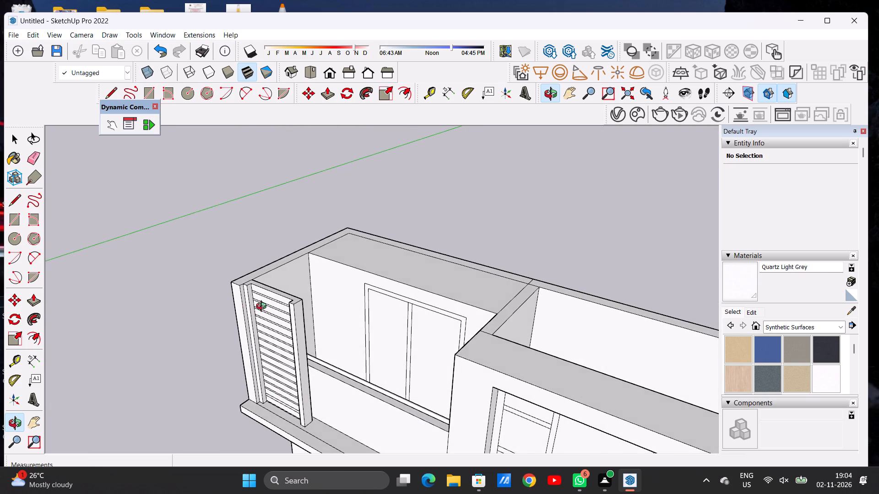
{"action": "scroll", "coordinate": [263, 307], "scroll_direction": "up", "scroll_amount": 15}
{"action": "left_click_drag", "start_coordinate": [277, 322], "coordinate": [398, 262]}
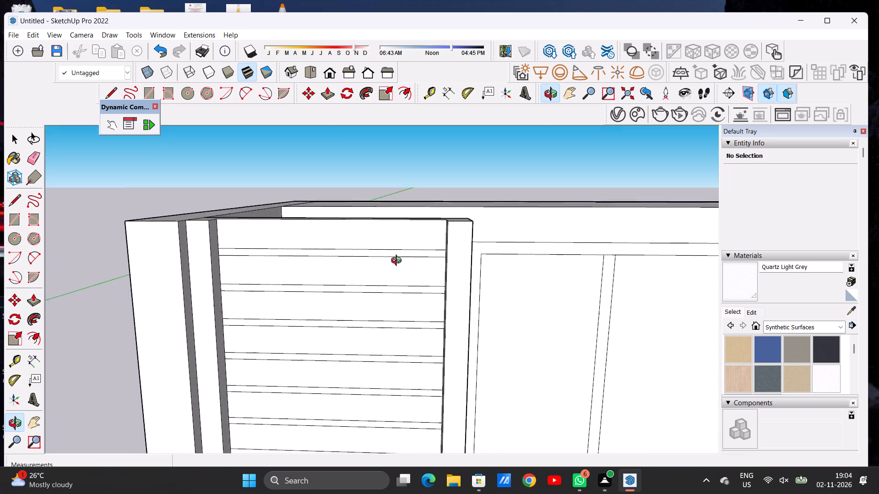
{"action": "left_click_drag", "start_coordinate": [398, 262], "coordinate": [401, 289]}
{"action": "left_click_drag", "start_coordinate": [414, 271], "coordinate": [401, 274]}
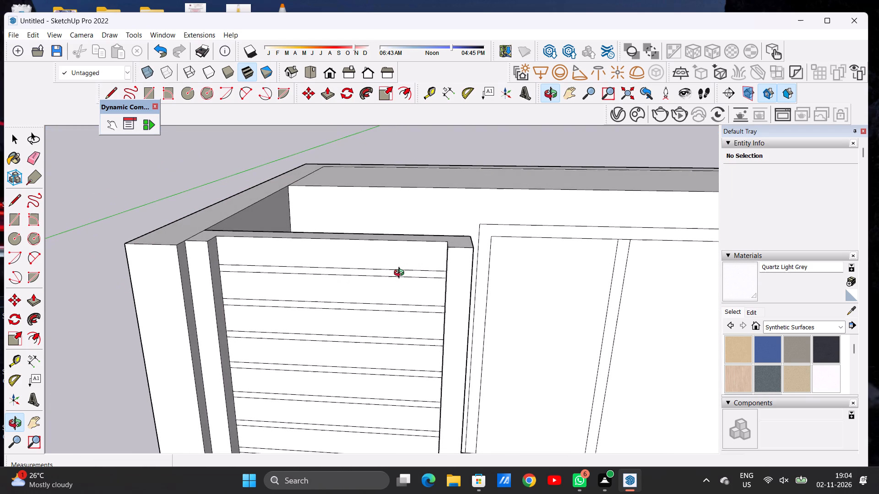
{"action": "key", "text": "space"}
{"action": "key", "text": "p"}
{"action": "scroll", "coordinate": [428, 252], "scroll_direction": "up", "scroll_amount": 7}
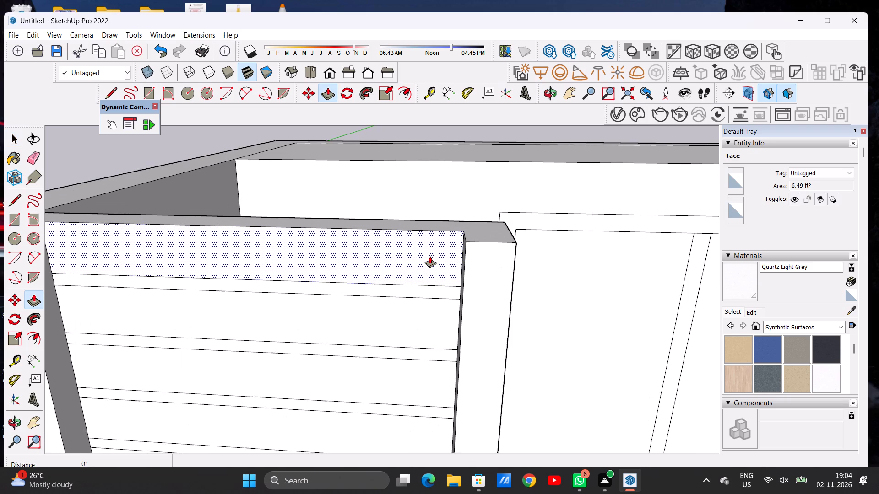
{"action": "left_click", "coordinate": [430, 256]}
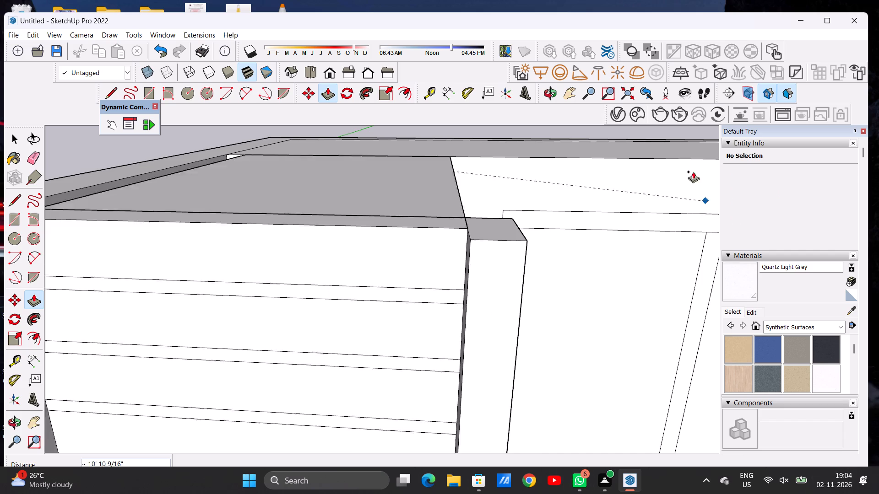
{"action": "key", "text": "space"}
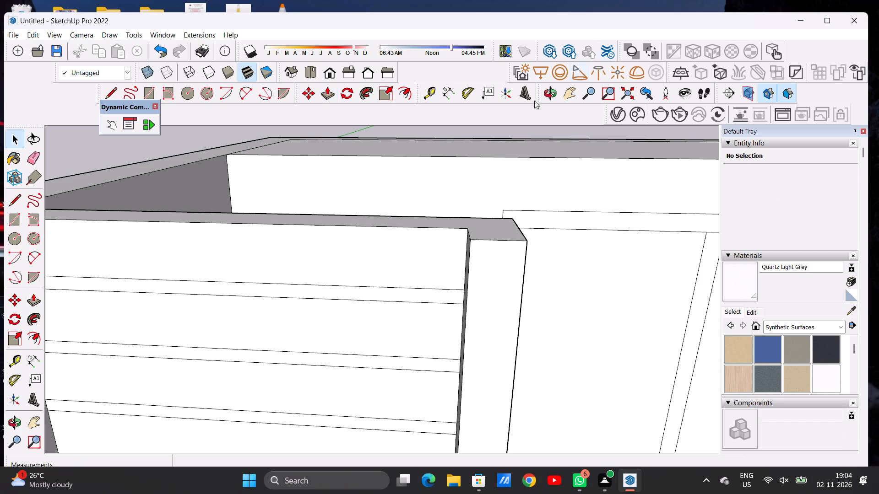
Push/Pull the top wide band of the recessed panel outward 4 1/4".
{"action": "scroll", "coordinate": [385, 249], "scroll_direction": "down", "scroll_amount": 5}
{"action": "scroll", "coordinate": [410, 261], "scroll_direction": "up", "scroll_amount": 1}
{"action": "scroll", "coordinate": [412, 261], "scroll_direction": "down", "scroll_amount": 8}
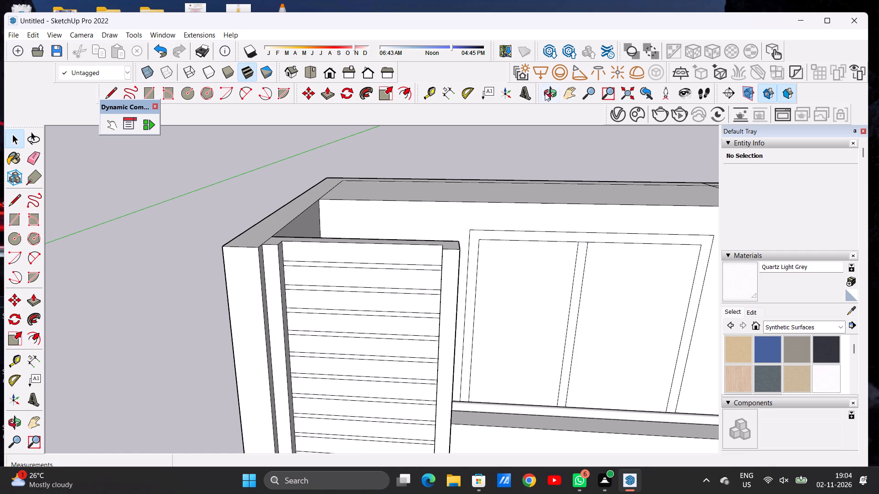
{"action": "left_click", "coordinate": [550, 93]}
{"action": "left_click_drag", "start_coordinate": [357, 272], "coordinate": [471, 282]}
{"action": "scroll", "coordinate": [469, 253], "scroll_direction": "up", "scroll_amount": 3}
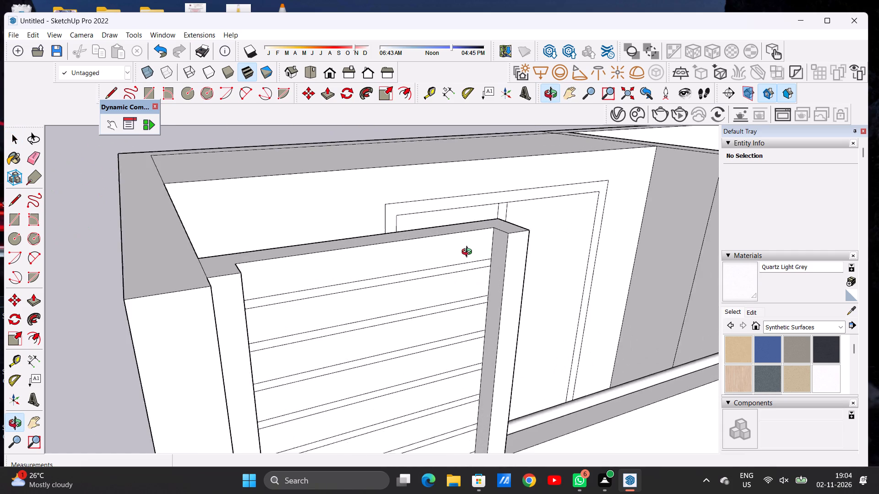
{"action": "scroll", "coordinate": [469, 253], "scroll_direction": "up", "scroll_amount": 7}
{"action": "key", "text": "p"}
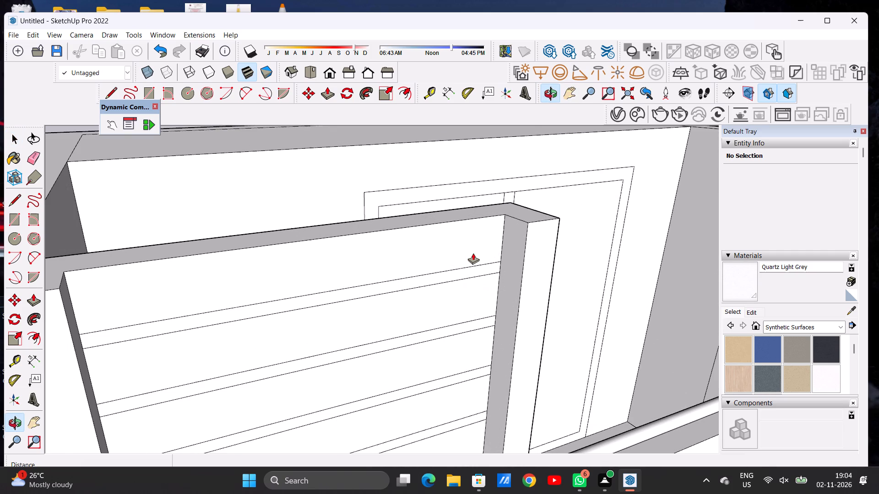
{"action": "scroll", "coordinate": [494, 226], "scroll_direction": "up", "scroll_amount": 11}
{"action": "left_click", "coordinate": [495, 223]}
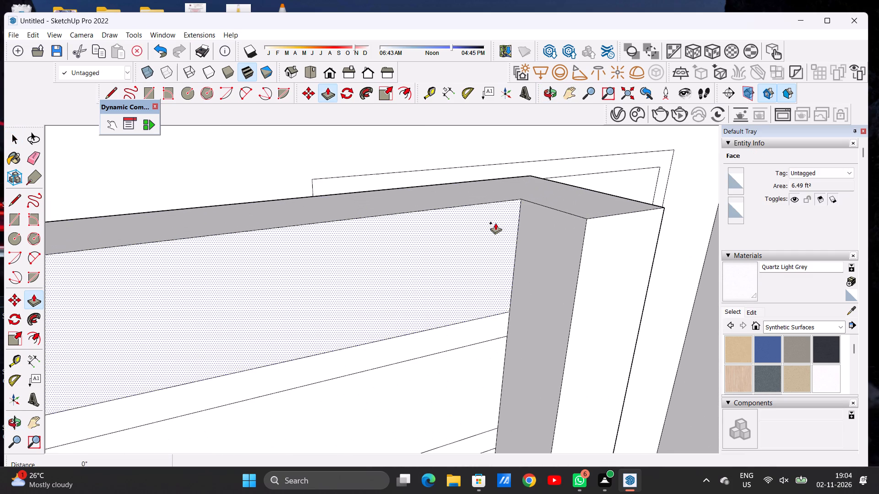
{"action": "left_click", "coordinate": [526, 240]}
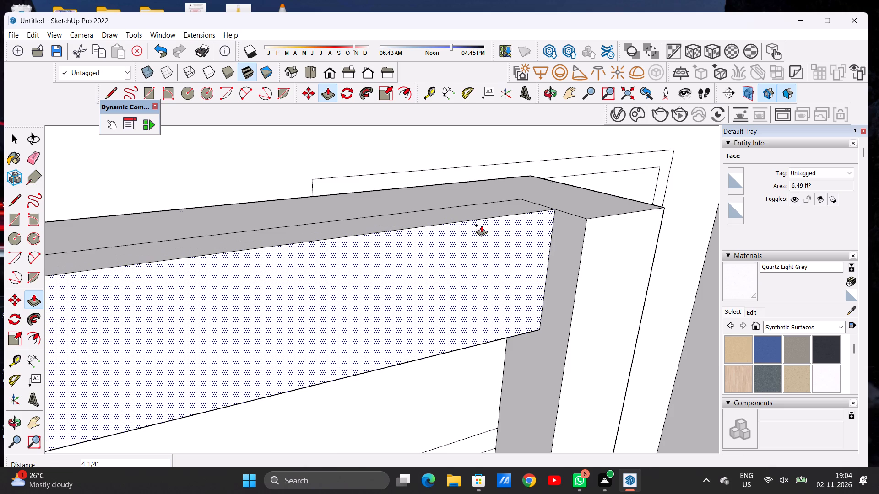
Push/Pull the second, third and fourth wide bands of the recessed panel outward 4 1/4", flush with the top band.
{"action": "scroll", "coordinate": [462, 196], "scroll_direction": "down", "scroll_amount": 12}
{"action": "left_click", "coordinate": [469, 259]}
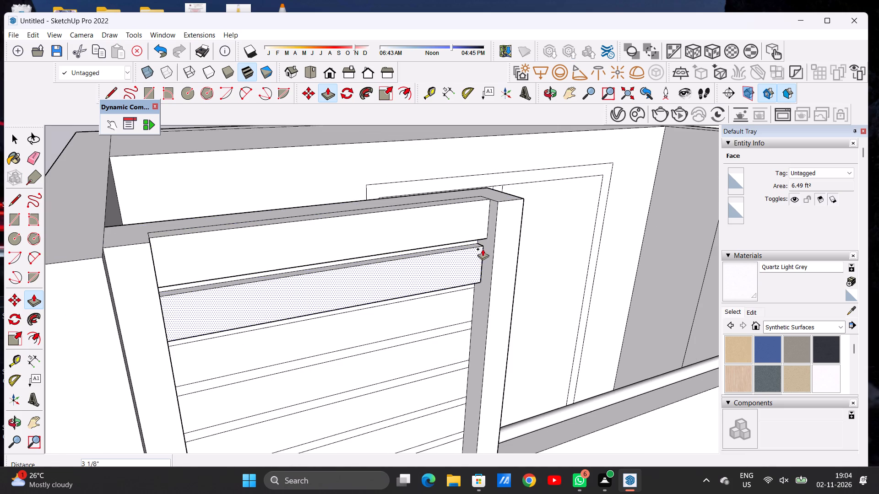
{"action": "scroll", "coordinate": [486, 253], "scroll_direction": "up", "scroll_amount": 13}
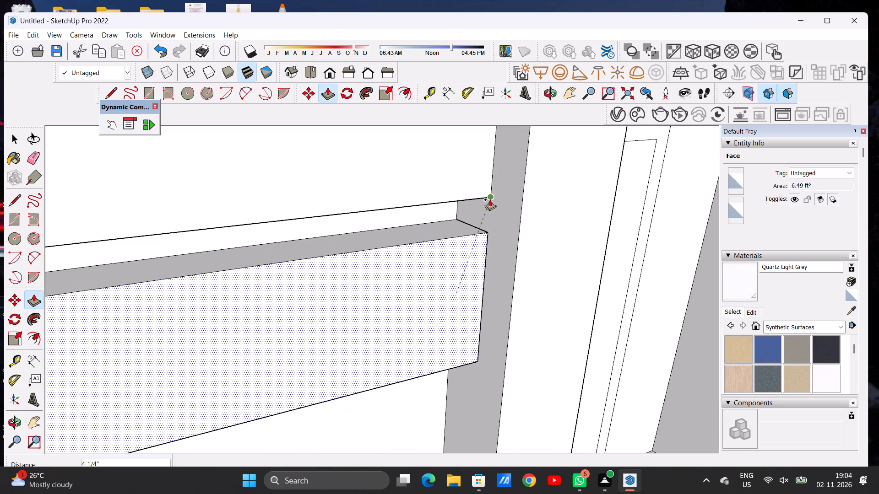
{"action": "left_click", "coordinate": [490, 199]}
{"action": "scroll", "coordinate": [425, 209], "scroll_direction": "down", "scroll_amount": 17}
{"action": "scroll", "coordinate": [434, 209], "scroll_direction": "up", "scroll_amount": 1}
{"action": "scroll", "coordinate": [434, 274], "scroll_direction": "up", "scroll_amount": 10}
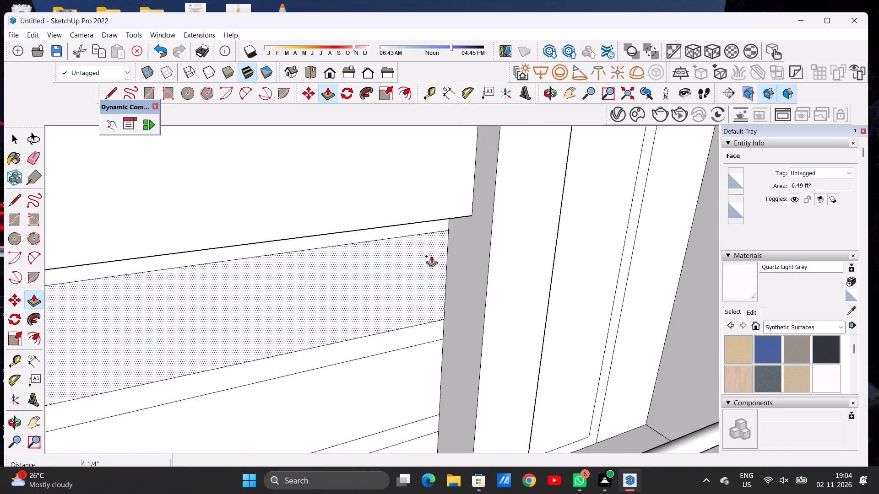
{"action": "scroll", "coordinate": [431, 256], "scroll_direction": "up", "scroll_amount": 2}
{"action": "left_click", "coordinate": [426, 256]}
{"action": "left_click", "coordinate": [488, 197]}
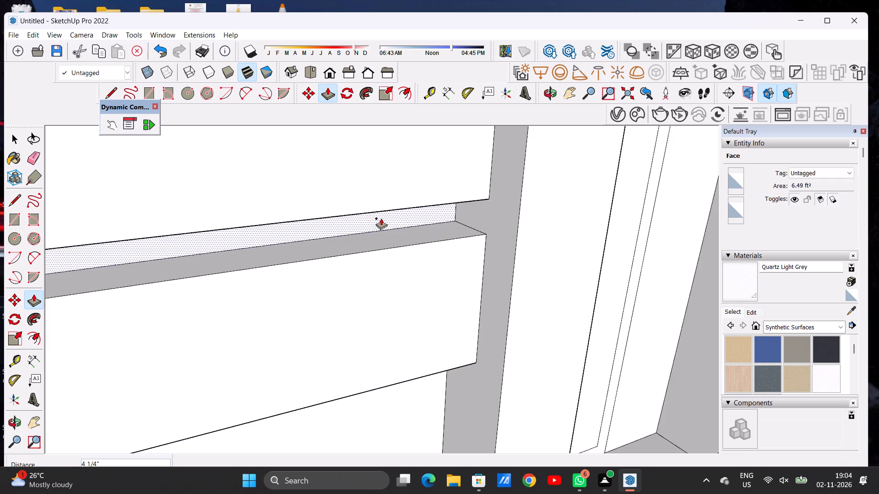
{"action": "scroll", "coordinate": [376, 211], "scroll_direction": "down", "scroll_amount": 13}
{"action": "scroll", "coordinate": [380, 287], "scroll_direction": "up", "scroll_amount": 6}
{"action": "left_click", "coordinate": [401, 283]}
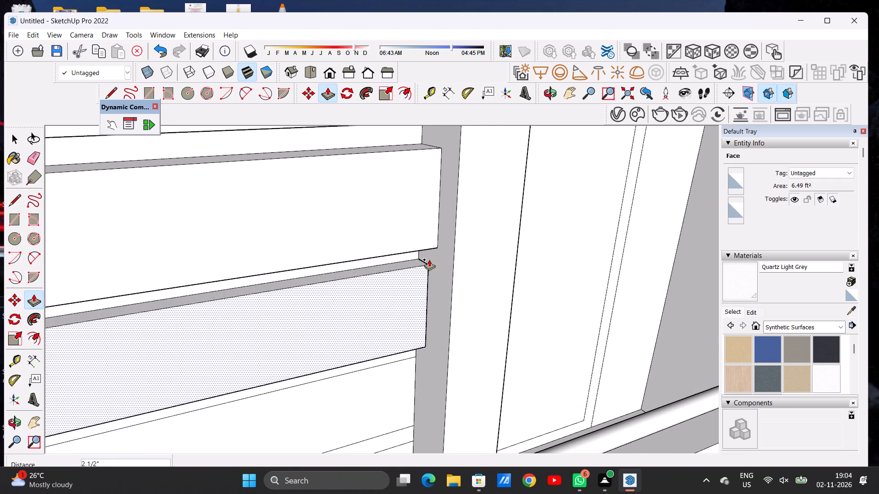
{"action": "left_click", "coordinate": [440, 247]}
Push/Pull the fifth and sixth wide bands of the recessed panel outward 4 1/4", flush with the slats above.
{"action": "scroll", "coordinate": [374, 240], "scroll_direction": "down", "scroll_amount": 10}
{"action": "scroll", "coordinate": [375, 242], "scroll_direction": "up", "scroll_amount": 1}
{"action": "scroll", "coordinate": [375, 242], "scroll_direction": "down", "scroll_amount": 10}
{"action": "scroll", "coordinate": [384, 292], "scroll_direction": "up", "scroll_amount": 6}
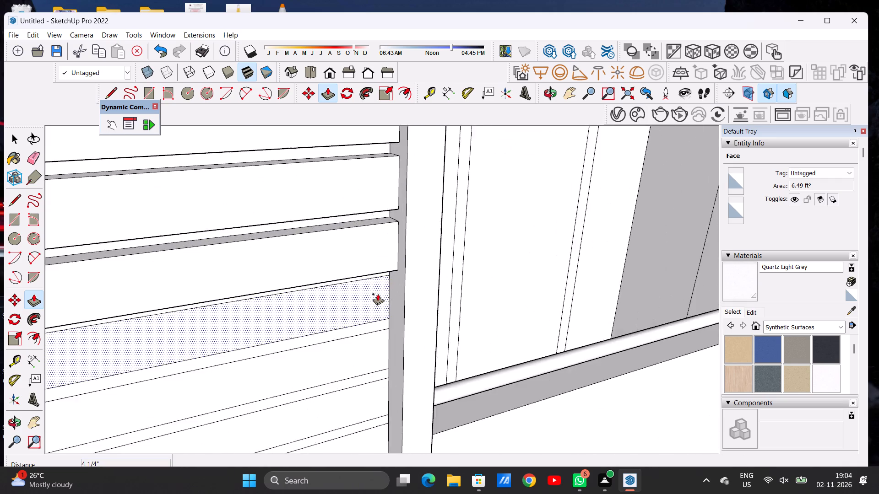
{"action": "scroll", "coordinate": [378, 294], "scroll_direction": "up", "scroll_amount": 11}
{"action": "left_click", "coordinate": [379, 293]}
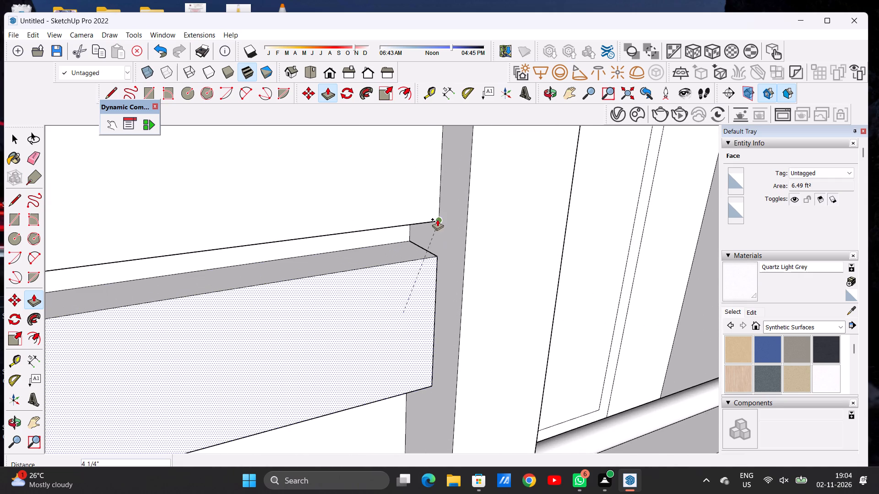
{"action": "left_click", "coordinate": [437, 219]}
{"action": "scroll", "coordinate": [356, 243], "scroll_direction": "down", "scroll_amount": 5}
{"action": "scroll", "coordinate": [356, 244], "scroll_direction": "up", "scroll_amount": 1}
{"action": "scroll", "coordinate": [356, 244], "scroll_direction": "down", "scroll_amount": 9}
{"action": "scroll", "coordinate": [344, 314], "scroll_direction": "up", "scroll_amount": 1}
{"action": "scroll", "coordinate": [344, 314], "scroll_direction": "down", "scroll_amount": 1}
{"action": "scroll", "coordinate": [344, 314], "scroll_direction": "up", "scroll_amount": 11}
{"action": "left_click", "coordinate": [347, 309]}
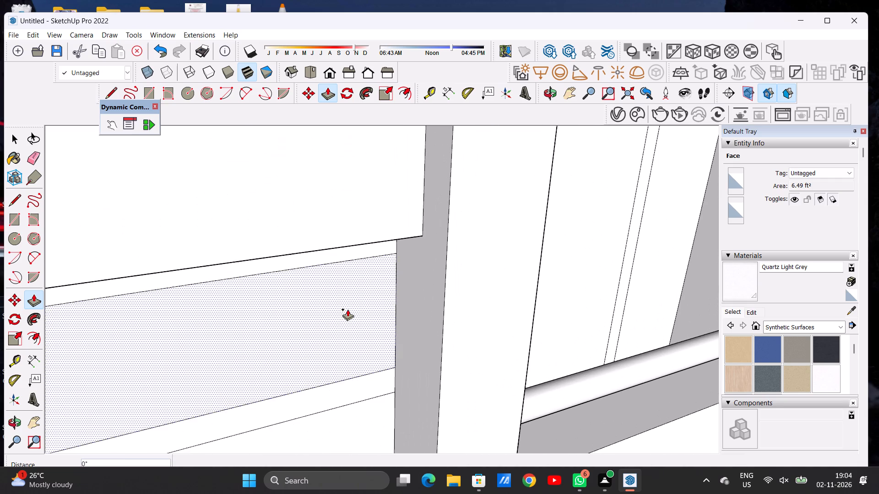
{"action": "left_click", "coordinate": [420, 235]}
Push/Pull the two wide bands directly below the sixth slat of the recessed panel outward 4 1/4".
{"action": "scroll", "coordinate": [346, 254], "scroll_direction": "down", "scroll_amount": 11}
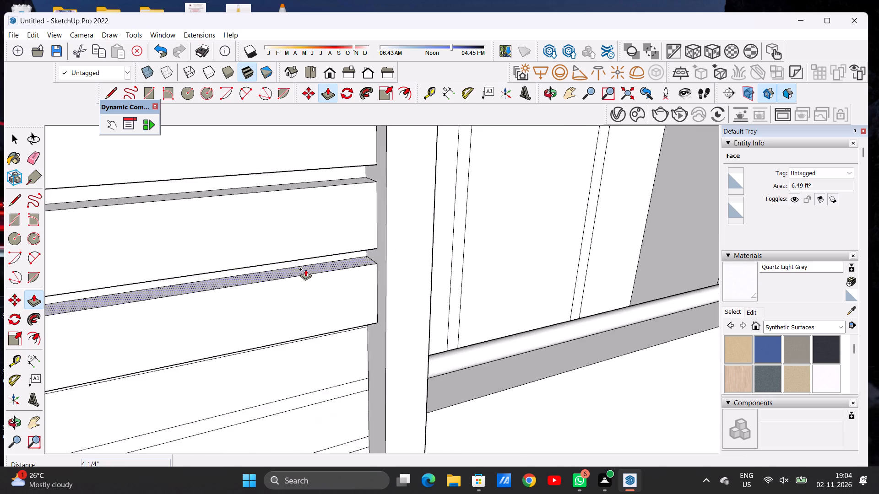
{"action": "scroll", "coordinate": [305, 269], "scroll_direction": "down", "scroll_amount": 4}
{"action": "scroll", "coordinate": [329, 316], "scroll_direction": "up", "scroll_amount": 3}
{"action": "scroll", "coordinate": [329, 316], "scroll_direction": "down", "scroll_amount": 1}
{"action": "scroll", "coordinate": [329, 316], "scroll_direction": "up", "scroll_amount": 10}
{"action": "left_click", "coordinate": [332, 314]}
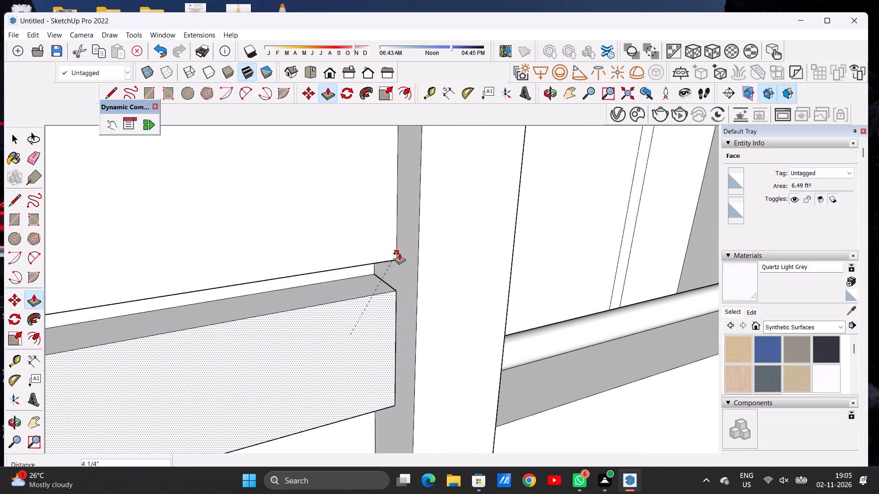
{"action": "left_click", "coordinate": [399, 253]}
{"action": "scroll", "coordinate": [364, 270], "scroll_direction": "down", "scroll_amount": 17}
{"action": "scroll", "coordinate": [364, 329], "scroll_direction": "up", "scroll_amount": 2}
{"action": "scroll", "coordinate": [364, 329], "scroll_direction": "down", "scroll_amount": 2}
{"action": "scroll", "coordinate": [364, 329], "scroll_direction": "up", "scroll_amount": 1}
{"action": "scroll", "coordinate": [364, 329], "scroll_direction": "down", "scroll_amount": 1}
{"action": "scroll", "coordinate": [364, 329], "scroll_direction": "up", "scroll_amount": 5}
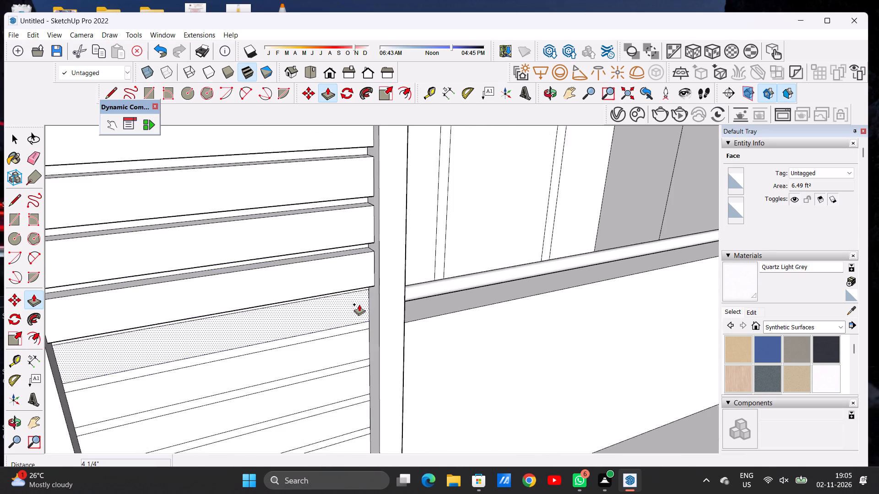
{"action": "scroll", "coordinate": [359, 304], "scroll_direction": "up", "scroll_amount": 3}
{"action": "left_click", "coordinate": [359, 304]}
{"action": "left_click", "coordinate": [394, 262]}
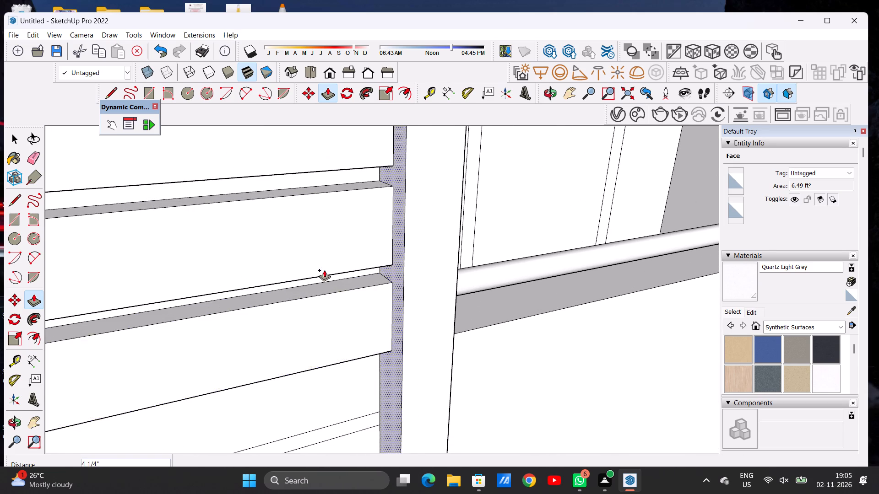
Push/Pull the next two flat wide bands down the recessed panel outward 4 1/4", flush with the raised slats.
{"action": "scroll", "coordinate": [325, 270], "scroll_direction": "down", "scroll_amount": 13}
{"action": "scroll", "coordinate": [334, 308], "scroll_direction": "up", "scroll_amount": 7}
{"action": "scroll", "coordinate": [337, 315], "scroll_direction": "down", "scroll_amount": 1}
{"action": "scroll", "coordinate": [337, 315], "scroll_direction": "up", "scroll_amount": 1}
{"action": "scroll", "coordinate": [337, 315], "scroll_direction": "down", "scroll_amount": 1}
{"action": "scroll", "coordinate": [337, 315], "scroll_direction": "up", "scroll_amount": 4}
{"action": "left_click", "coordinate": [337, 315]}
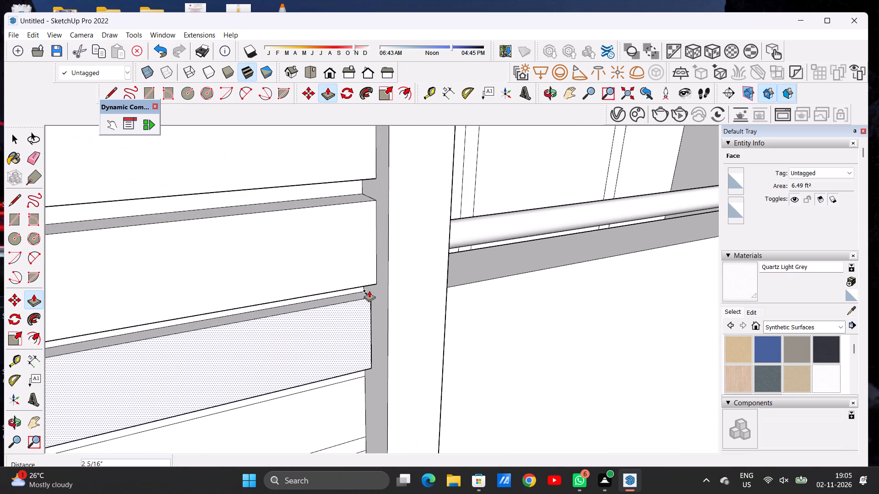
{"action": "left_click", "coordinate": [379, 280]}
{"action": "scroll", "coordinate": [330, 283], "scroll_direction": "down", "scroll_amount": 13}
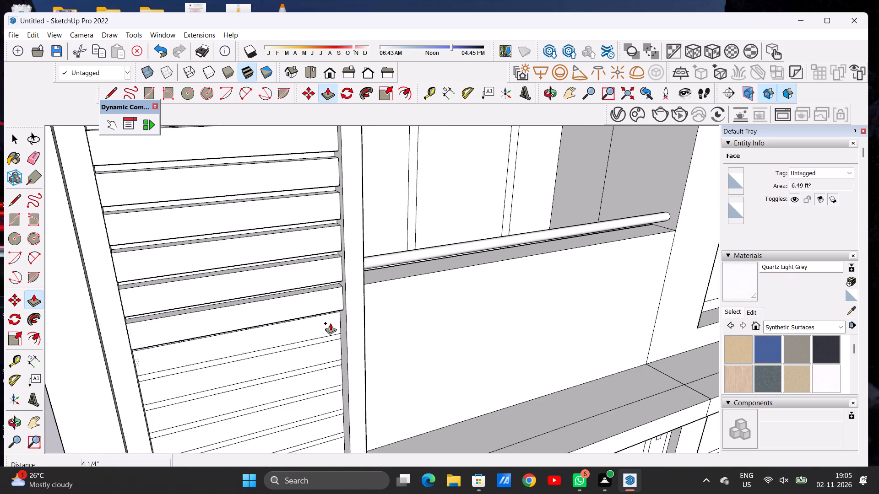
{"action": "scroll", "coordinate": [330, 323], "scroll_direction": "down", "scroll_amount": 1}
{"action": "scroll", "coordinate": [330, 323], "scroll_direction": "up", "scroll_amount": 17}
{"action": "left_click", "coordinate": [329, 320]}
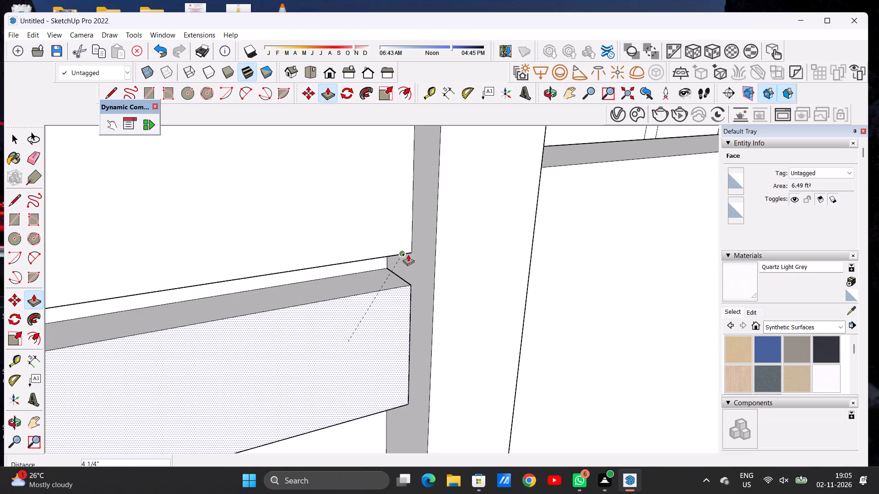
{"action": "left_click", "coordinate": [408, 254]}
Push/Pull the uppermost remaining flat wide band of the recessed panel outward 4 1/4", leaving five wide bands below it.
{"action": "scroll", "coordinate": [342, 268], "scroll_direction": "down", "scroll_amount": 3}
{"action": "scroll", "coordinate": [342, 268], "scroll_direction": "up", "scroll_amount": 1}
{"action": "scroll", "coordinate": [342, 268], "scroll_direction": "down", "scroll_amount": 9}
{"action": "scroll", "coordinate": [319, 338], "scroll_direction": "up", "scroll_amount": 6}
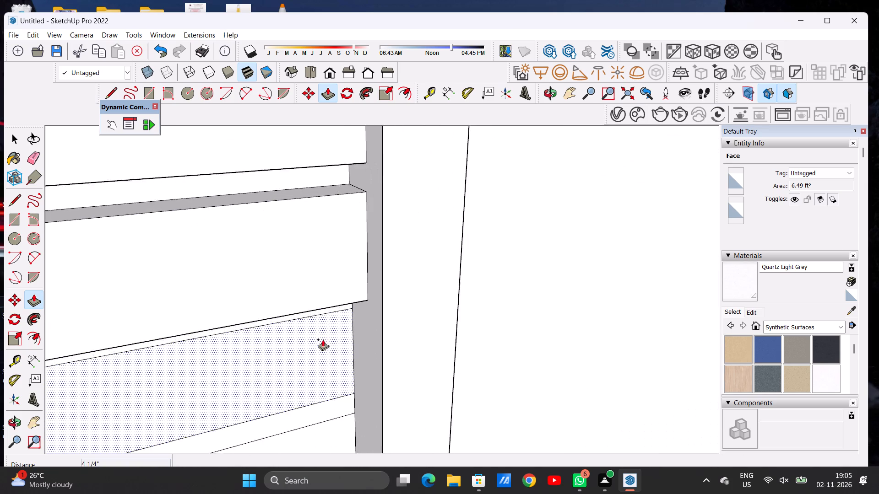
{"action": "scroll", "coordinate": [323, 339], "scroll_direction": "up", "scroll_amount": 10}
{"action": "left_click", "coordinate": [336, 334]}
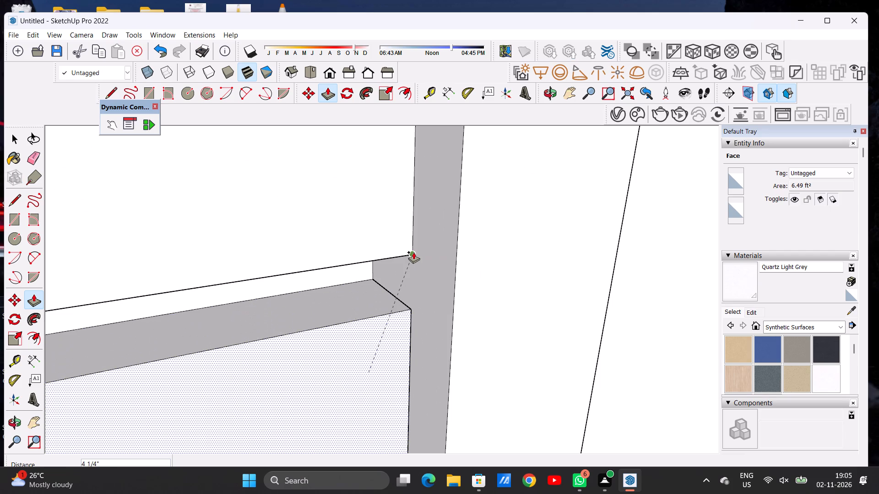
{"action": "left_click", "coordinate": [413, 252]}
{"action": "scroll", "coordinate": [349, 272], "scroll_direction": "down", "scroll_amount": 15}
{"action": "key", "text": "space"}
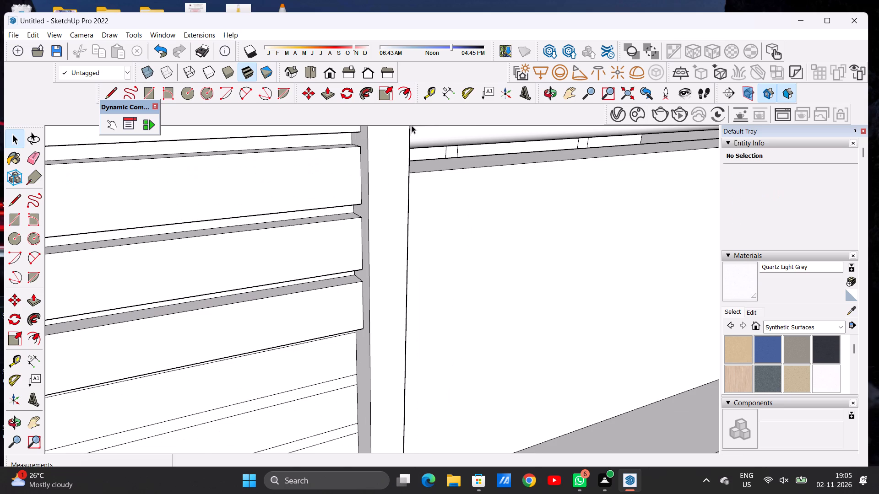
Push/Pull the fifth wide band from the bottom of the recessed panel outward 4 1/4".
{"action": "scroll", "coordinate": [351, 140], "scroll_direction": "down", "scroll_amount": 20}
{"action": "scroll", "coordinate": [351, 140], "scroll_direction": "down", "scroll_amount": 2}
{"action": "scroll", "coordinate": [345, 257], "scroll_direction": "up", "scroll_amount": 11}
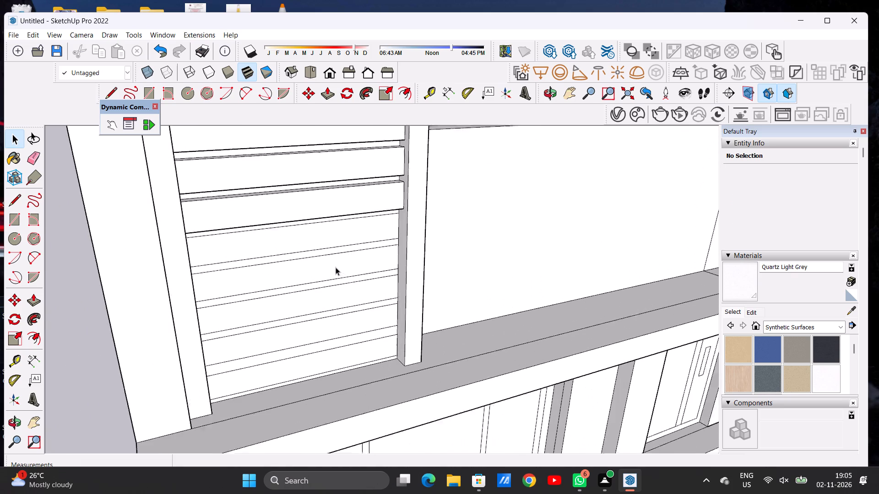
{"action": "scroll", "coordinate": [336, 267], "scroll_direction": "up", "scroll_amount": 2}
{"action": "left_click", "coordinate": [550, 94]}
{"action": "left_click_drag", "start_coordinate": [412, 312], "coordinate": [380, 288]}
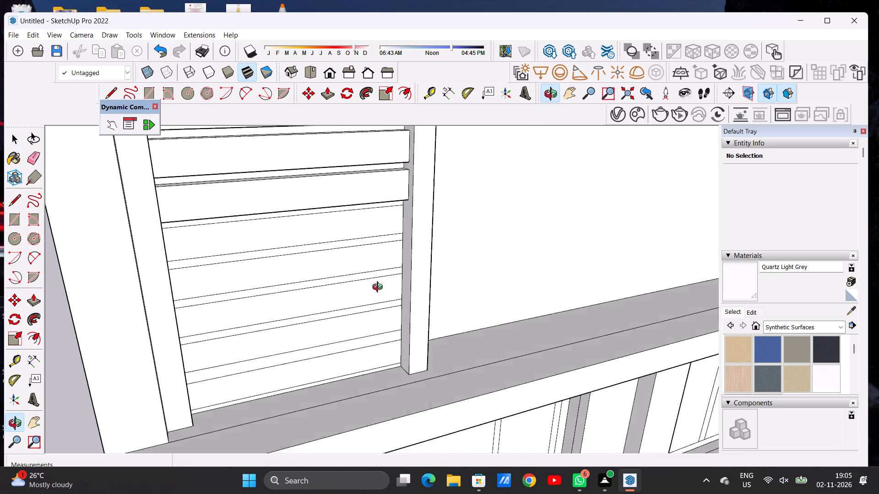
{"action": "left_click_drag", "start_coordinate": [380, 288], "coordinate": [336, 269]}
{"action": "scroll", "coordinate": [499, 258], "scroll_direction": "down", "scroll_amount": 9}
{"action": "scroll", "coordinate": [417, 232], "scroll_direction": "up", "scroll_amount": 13}
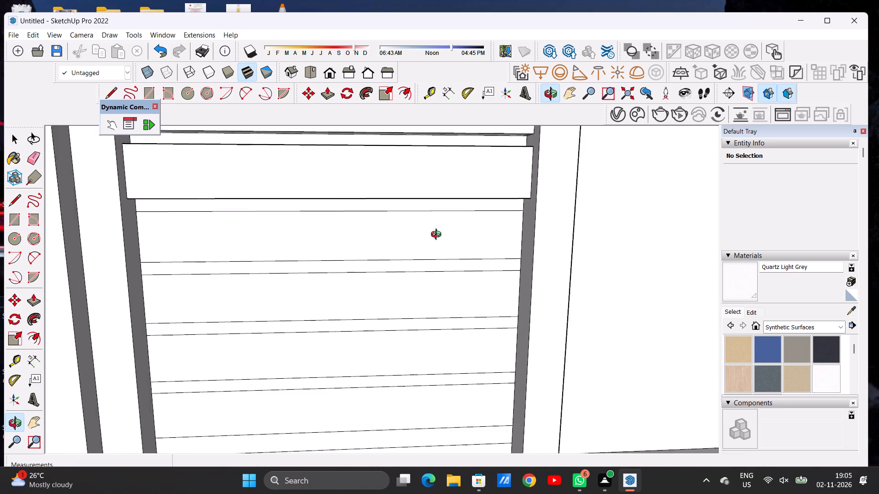
{"action": "scroll", "coordinate": [438, 236], "scroll_direction": "up", "scroll_amount": 3}
{"action": "left_click_drag", "start_coordinate": [494, 233], "coordinate": [537, 317]}
{"action": "scroll", "coordinate": [416, 231], "scroll_direction": "down", "scroll_amount": 7}
{"action": "scroll", "coordinate": [458, 246], "scroll_direction": "up", "scroll_amount": 6}
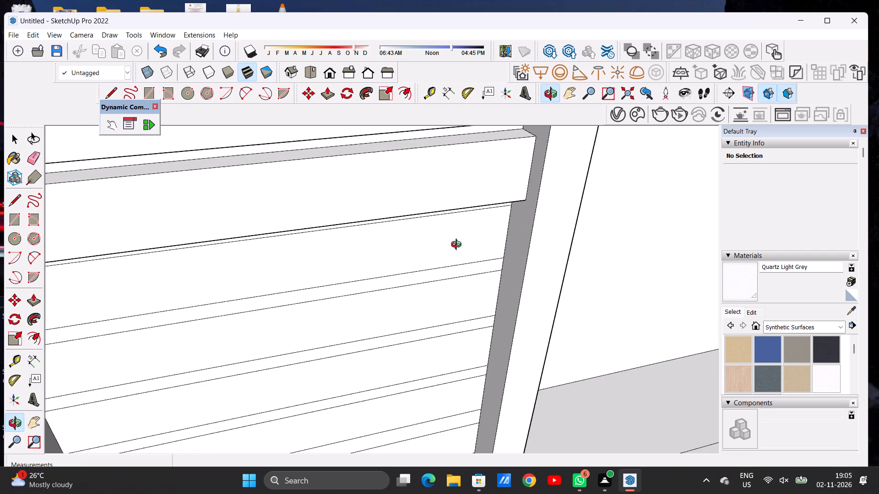
{"action": "scroll", "coordinate": [458, 246], "scroll_direction": "up", "scroll_amount": 1}
{"action": "key", "text": "p"}
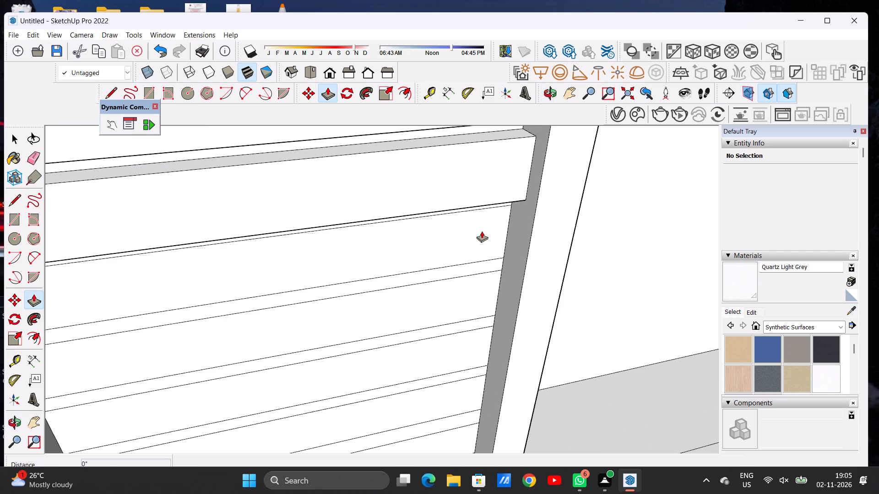
{"action": "scroll", "coordinate": [482, 231], "scroll_direction": "up", "scroll_amount": 3}
{"action": "left_click", "coordinate": [482, 231]}
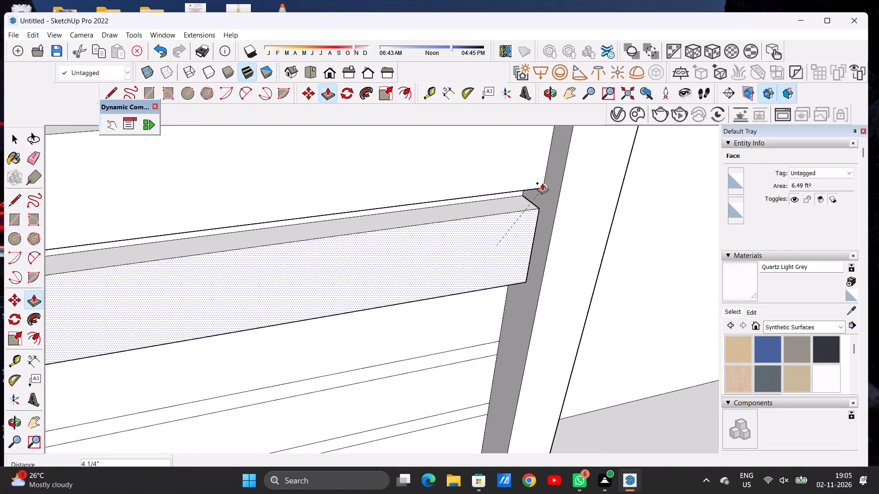
{"action": "left_click", "coordinate": [542, 183]}
Push/Pull the fourth and third wide bands from the bottom of the recessed panel outward 4 1/4".
{"action": "scroll", "coordinate": [453, 200], "scroll_direction": "down", "scroll_amount": 7}
{"action": "scroll", "coordinate": [483, 264], "scroll_direction": "up", "scroll_amount": 1}
{"action": "scroll", "coordinate": [483, 264], "scroll_direction": "down", "scroll_amount": 1}
{"action": "scroll", "coordinate": [481, 263], "scroll_direction": "up", "scroll_amount": 3}
{"action": "left_click", "coordinate": [468, 256]}
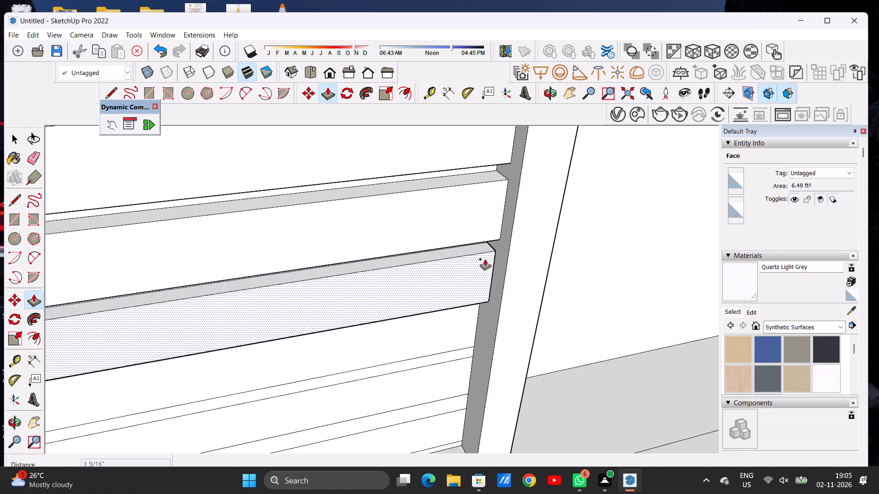
{"action": "left_click", "coordinate": [499, 243]}
{"action": "scroll", "coordinate": [434, 226], "scroll_direction": "down", "scroll_amount": 7}
{"action": "scroll", "coordinate": [448, 284], "scroll_direction": "up", "scroll_amount": 12}
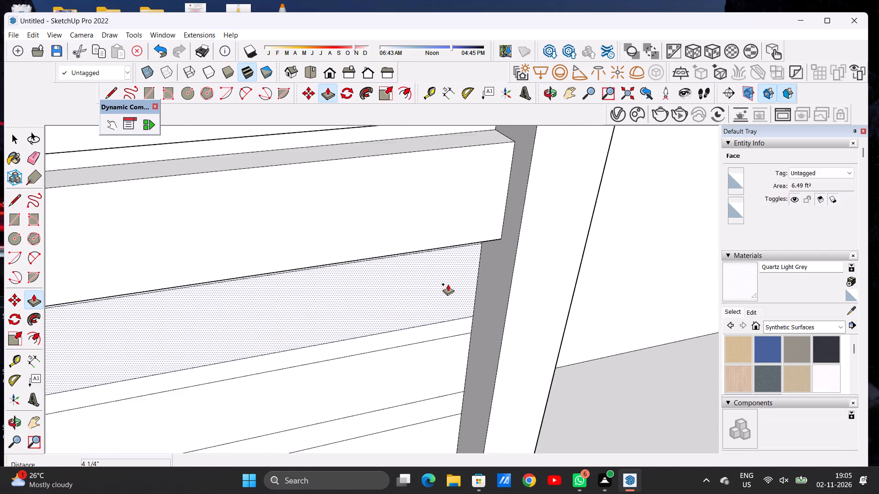
{"action": "scroll", "coordinate": [448, 284], "scroll_direction": "up", "scroll_amount": 1}
{"action": "left_click", "coordinate": [439, 276]}
{"action": "left_click", "coordinate": [526, 218]}
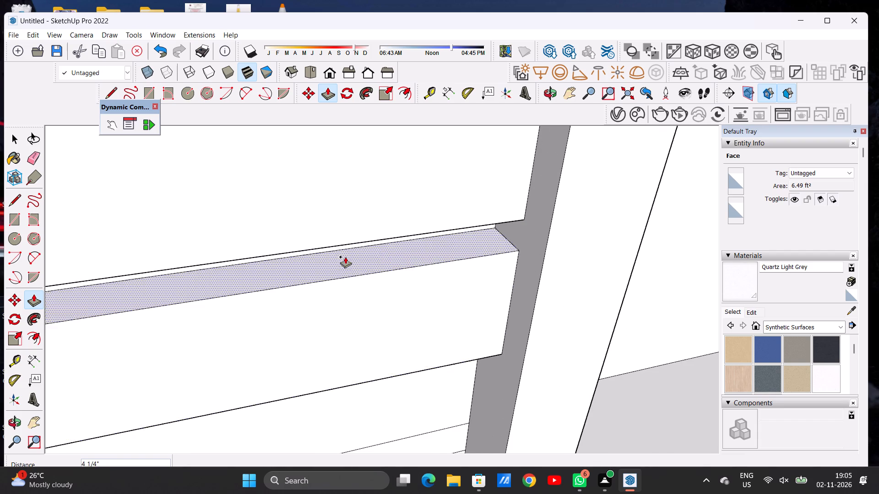
Push/Pull the two lowest wide bands of the recessed panel outward 4 1/4", completing the slats down to the ledge.
{"action": "scroll", "coordinate": [345, 257], "scroll_direction": "down", "scroll_amount": 8}
{"action": "scroll", "coordinate": [392, 319], "scroll_direction": "up", "scroll_amount": 10}
{"action": "left_click", "coordinate": [410, 331]}
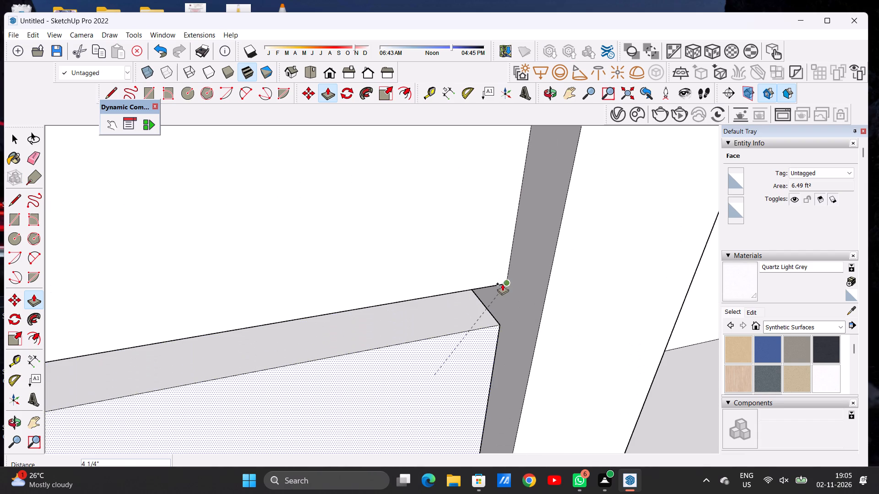
{"action": "left_click", "coordinate": [503, 283]}
{"action": "scroll", "coordinate": [410, 244], "scroll_direction": "down", "scroll_amount": 2}
{"action": "scroll", "coordinate": [410, 245], "scroll_direction": "up", "scroll_amount": 1}
{"action": "scroll", "coordinate": [410, 246], "scroll_direction": "down", "scroll_amount": 20}
{"action": "scroll", "coordinate": [398, 311], "scroll_direction": "up", "scroll_amount": 12}
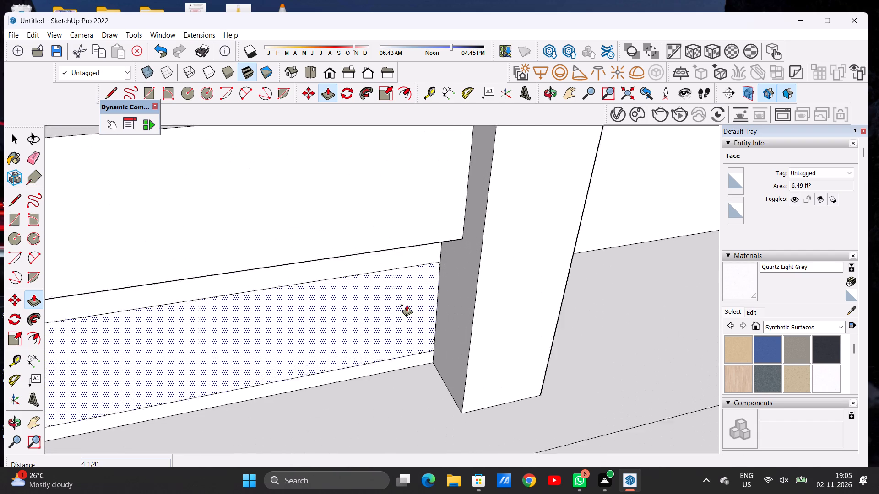
{"action": "scroll", "coordinate": [407, 305], "scroll_direction": "up", "scroll_amount": 3}
{"action": "left_click", "coordinate": [407, 302]}
{"action": "left_click", "coordinate": [488, 209]}
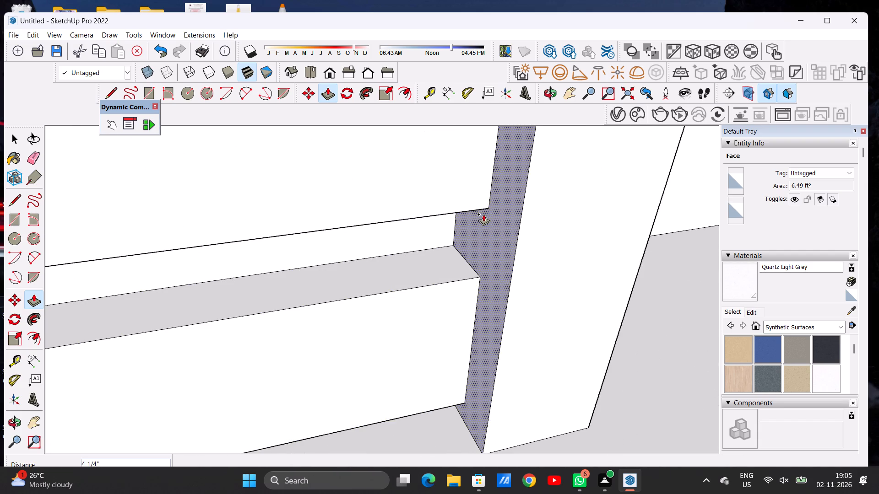
{"action": "key", "text": "space"}
Examine the slatted panel and the upper terrace from the front, the sides and above, near and far.
{"action": "scroll", "coordinate": [392, 255], "scroll_direction": "down", "scroll_amount": 15}
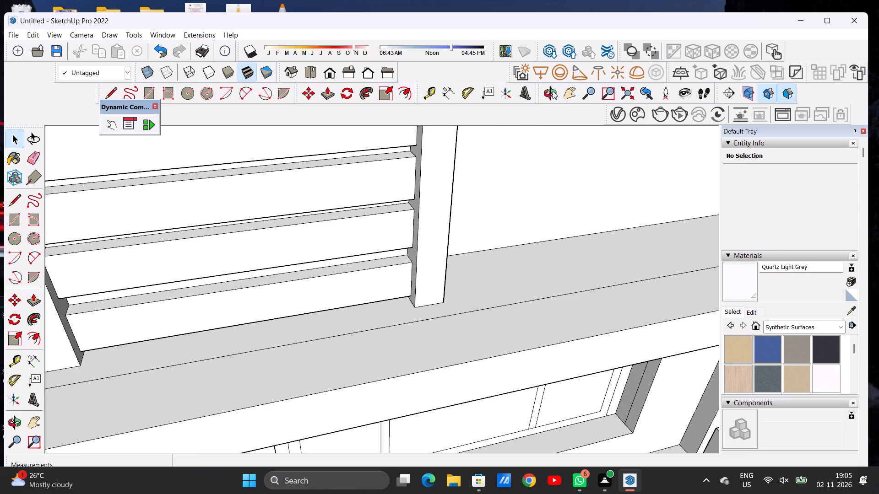
{"action": "left_click", "coordinate": [553, 91]}
{"action": "left_click_drag", "start_coordinate": [467, 236], "coordinate": [394, 234]}
{"action": "scroll", "coordinate": [401, 225], "scroll_direction": "down", "scroll_amount": 7}
{"action": "scroll", "coordinate": [440, 220], "scroll_direction": "up", "scroll_amount": 1}
{"action": "scroll", "coordinate": [439, 223], "scroll_direction": "down", "scroll_amount": 17}
{"action": "left_click_drag", "start_coordinate": [395, 263], "coordinate": [389, 209]}
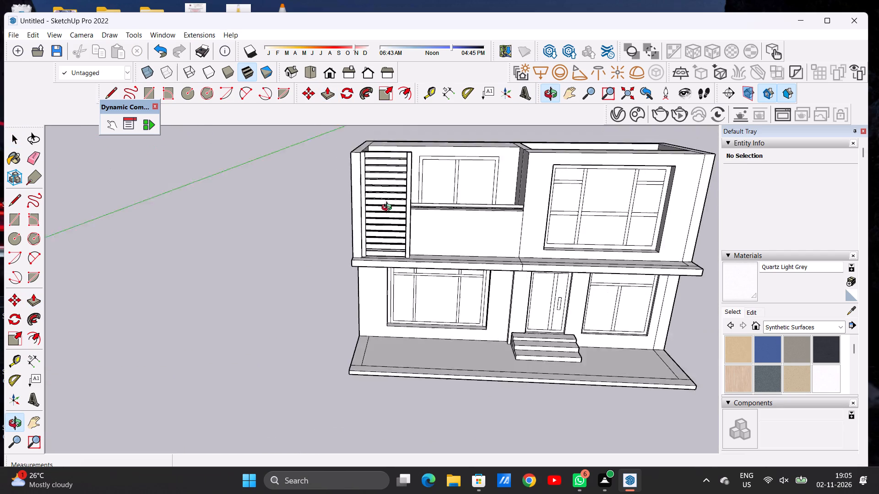
{"action": "left_click_drag", "start_coordinate": [389, 209], "coordinate": [393, 177]}
{"action": "scroll", "coordinate": [401, 172], "scroll_direction": "up", "scroll_amount": 15}
{"action": "left_click_drag", "start_coordinate": [386, 188], "coordinate": [254, 296]}
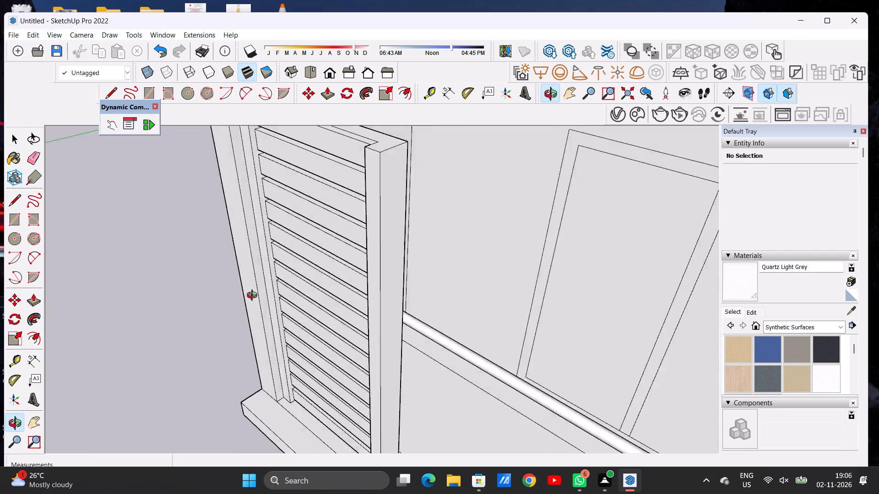
{"action": "left_click_drag", "start_coordinate": [254, 296], "coordinate": [369, 258]}
{"action": "scroll", "coordinate": [353, 241], "scroll_direction": "down", "scroll_amount": 16}
{"action": "left_click_drag", "start_coordinate": [368, 242], "coordinate": [196, 272]}
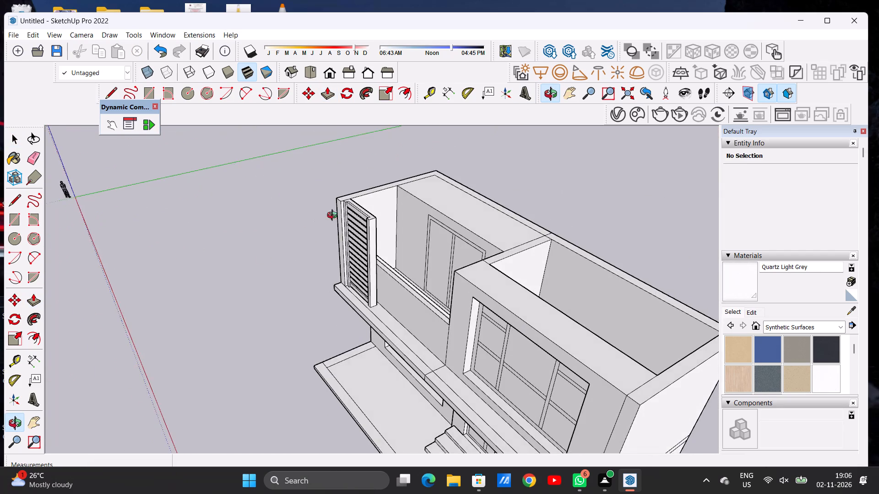
{"action": "scroll", "coordinate": [341, 212], "scroll_direction": "up", "scroll_amount": 7}
{"action": "scroll", "coordinate": [361, 218], "scroll_direction": "down", "scroll_amount": 1}
{"action": "scroll", "coordinate": [361, 218], "scroll_direction": "up", "scroll_amount": 6}
{"action": "scroll", "coordinate": [369, 220], "scroll_direction": "down", "scroll_amount": 1}
{"action": "scroll", "coordinate": [369, 220], "scroll_direction": "up", "scroll_amount": 9}
{"action": "left_click_drag", "start_coordinate": [335, 249], "coordinate": [436, 229]}
{"action": "scroll", "coordinate": [341, 231], "scroll_direction": "down", "scroll_amount": 14}
{"action": "scroll", "coordinate": [353, 238], "scroll_direction": "up", "scroll_amount": 1}
{"action": "left_click_drag", "start_coordinate": [375, 236], "coordinate": [398, 211]}
{"action": "scroll", "coordinate": [381, 225], "scroll_direction": "down", "scroll_amount": 3}
{"action": "scroll", "coordinate": [381, 228], "scroll_direction": "up", "scroll_amount": 1}
{"action": "scroll", "coordinate": [381, 229], "scroll_direction": "down", "scroll_amount": 3}
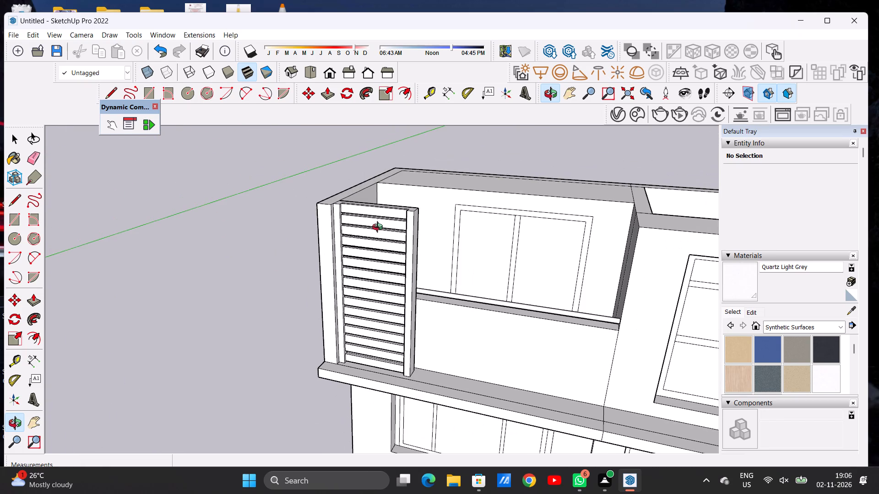
{"action": "scroll", "coordinate": [381, 219], "scroll_direction": "up", "scroll_amount": 16}
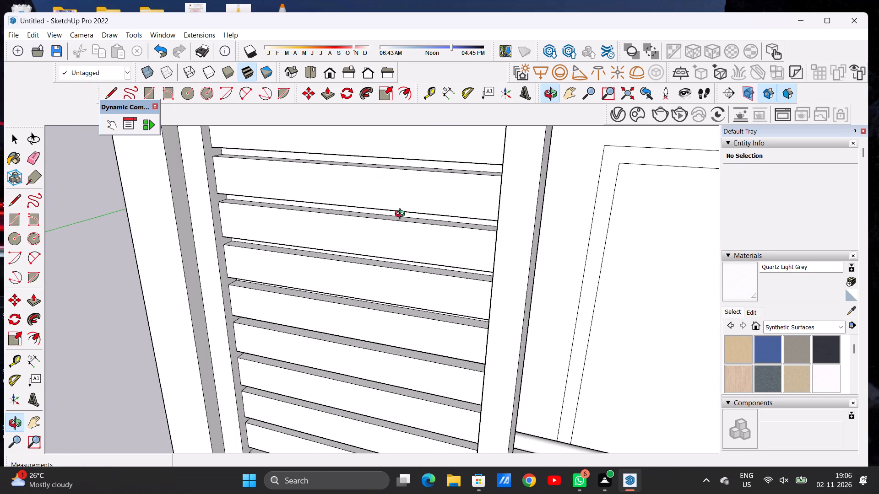
{"action": "left_click_drag", "start_coordinate": [402, 215], "coordinate": [445, 213]}
{"action": "scroll", "coordinate": [416, 217], "scroll_direction": "down", "scroll_amount": 16}
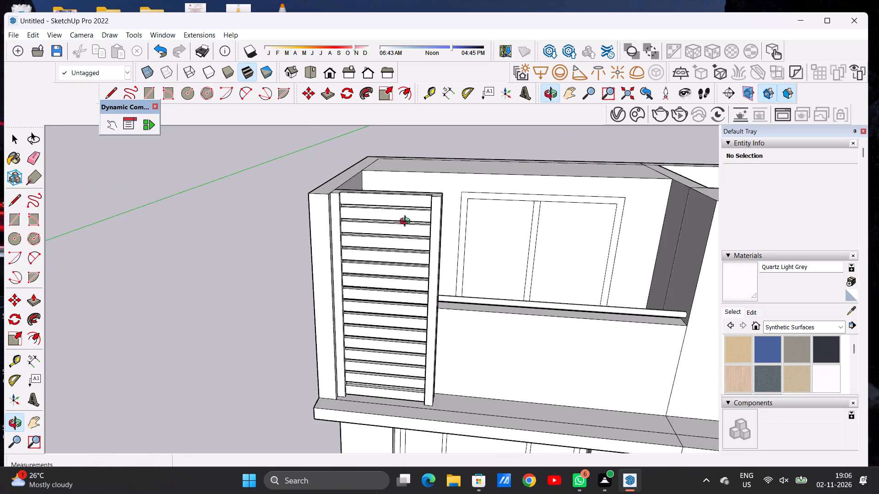
{"action": "left_click_drag", "start_coordinate": [400, 227], "coordinate": [418, 233]}
{"action": "scroll", "coordinate": [281, 256], "scroll_direction": "down", "scroll_amount": 8}
{"action": "left_click_drag", "start_coordinate": [338, 297], "coordinate": [351, 247]}
{"action": "scroll", "coordinate": [336, 241], "scroll_direction": "up", "scroll_amount": 15}
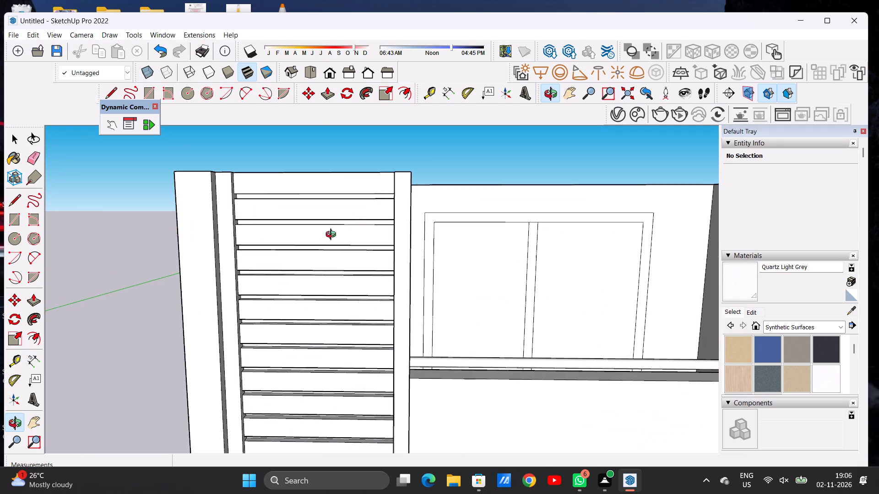
{"action": "left_click_drag", "start_coordinate": [330, 227], "coordinate": [317, 318]}
{"action": "scroll", "coordinate": [347, 285], "scroll_direction": "down", "scroll_amount": 7}
{"action": "left_click_drag", "start_coordinate": [347, 297], "coordinate": [215, 251]}
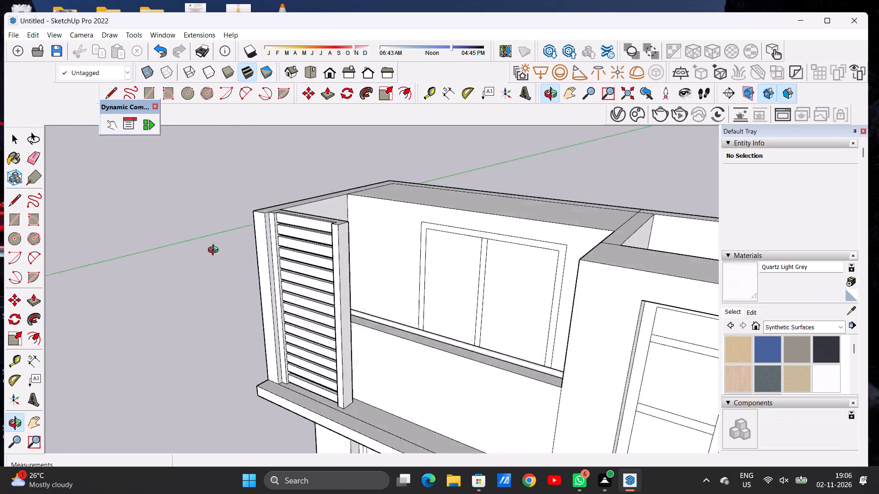
{"action": "left_click_drag", "start_coordinate": [215, 251], "coordinate": [321, 343]}
{"action": "scroll", "coordinate": [283, 265], "scroll_direction": "up", "scroll_amount": 16}
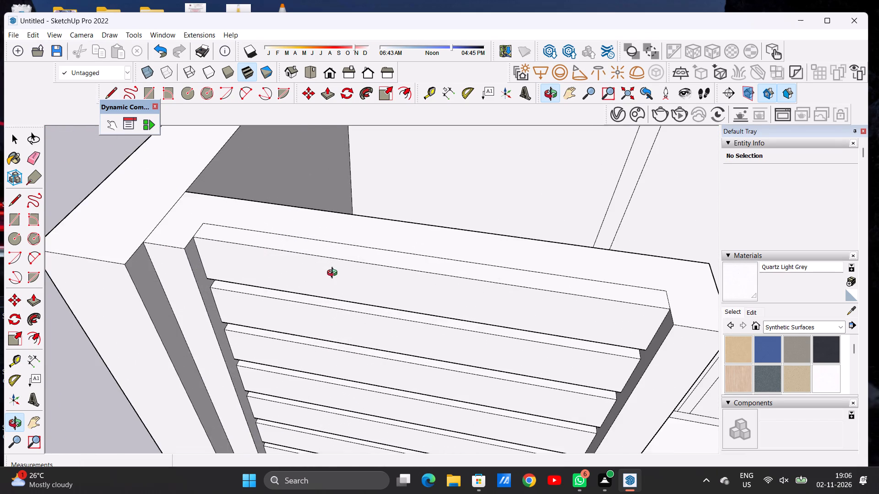
Examine the slatted panel on the upper terrace's front, from its top edge down to the ledge, at several angles.
{"action": "left_click_drag", "start_coordinate": [336, 275], "coordinate": [315, 210]}
{"action": "scroll", "coordinate": [351, 284], "scroll_direction": "down", "scroll_amount": 7}
{"action": "left_click_drag", "start_coordinate": [358, 341], "coordinate": [376, 197]}
{"action": "left_click_drag", "start_coordinate": [378, 328], "coordinate": [390, 350]}
{"action": "scroll", "coordinate": [375, 274], "scroll_direction": "down", "scroll_amount": 20}
{"action": "scroll", "coordinate": [375, 274], "scroll_direction": "down", "scroll_amount": 2}
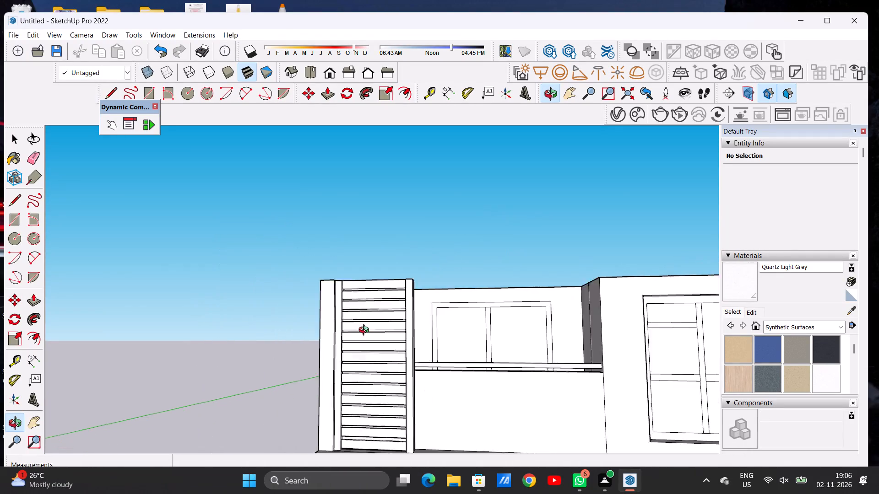
{"action": "scroll", "coordinate": [366, 331], "scroll_direction": "down", "scroll_amount": 3}
{"action": "left_click_drag", "start_coordinate": [361, 343], "coordinate": [375, 365]}
{"action": "scroll", "coordinate": [378, 374], "scroll_direction": "up", "scroll_amount": 14}
{"action": "left_click_drag", "start_coordinate": [374, 348], "coordinate": [342, 354]}
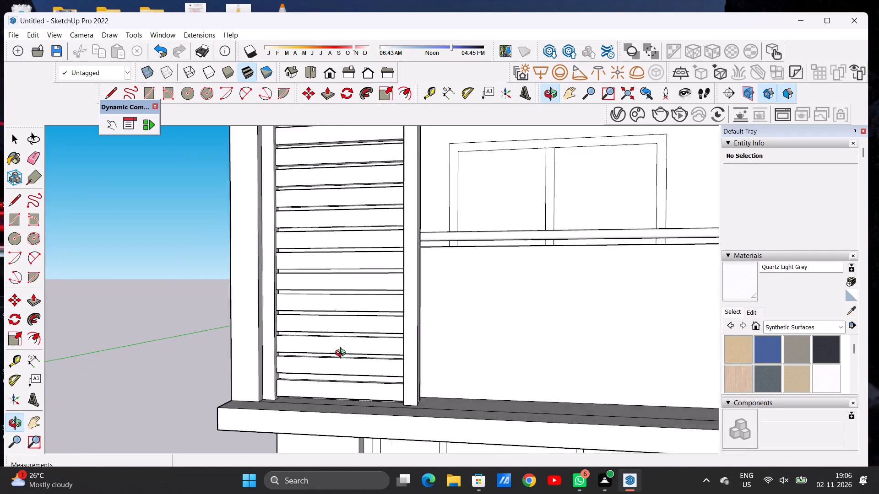
{"action": "left_click_drag", "start_coordinate": [342, 354], "coordinate": [388, 432]}
{"action": "scroll", "coordinate": [384, 298], "scroll_direction": "down", "scroll_amount": 14}
{"action": "scroll", "coordinate": [371, 222], "scroll_direction": "up", "scroll_amount": 12}
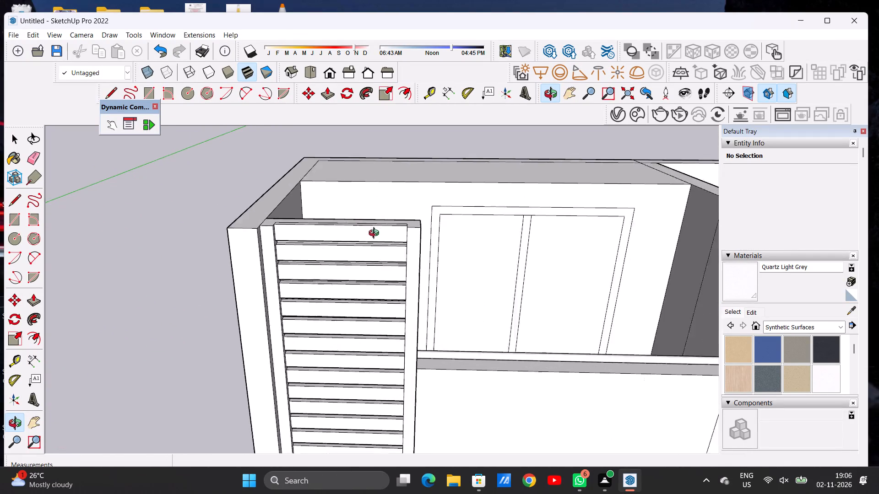
{"action": "scroll", "coordinate": [376, 234], "scroll_direction": "up", "scroll_amount": 2}
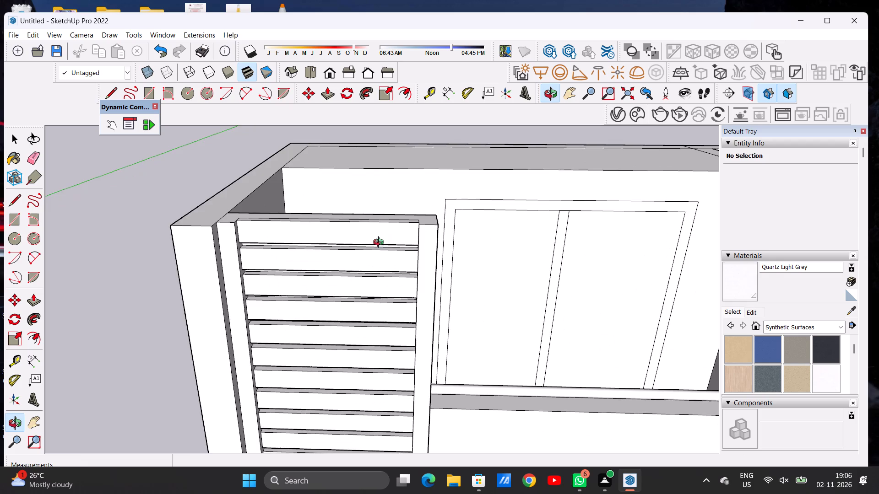
{"action": "scroll", "coordinate": [380, 243], "scroll_direction": "down", "scroll_amount": 12}
{"action": "left_click_drag", "start_coordinate": [375, 268], "coordinate": [369, 232]}
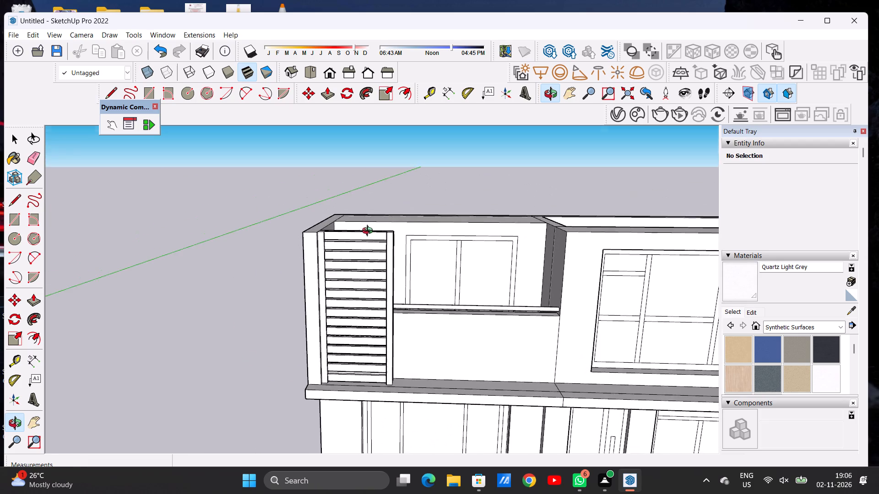
{"action": "left_click_drag", "start_coordinate": [369, 232], "coordinate": [370, 232]}
{"action": "scroll", "coordinate": [357, 290], "scroll_direction": "up", "scroll_amount": 15}
{"action": "left_click_drag", "start_coordinate": [352, 336], "coordinate": [358, 317]}
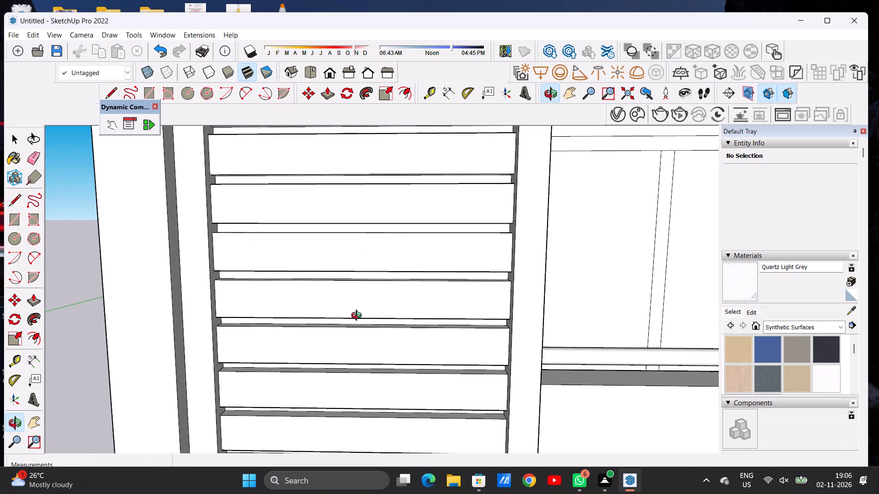
{"action": "left_click_drag", "start_coordinate": [358, 317], "coordinate": [368, 311]}
{"action": "scroll", "coordinate": [360, 285], "scroll_direction": "down", "scroll_amount": 15}
{"action": "left_click_drag", "start_coordinate": [384, 290], "coordinate": [200, 283]}
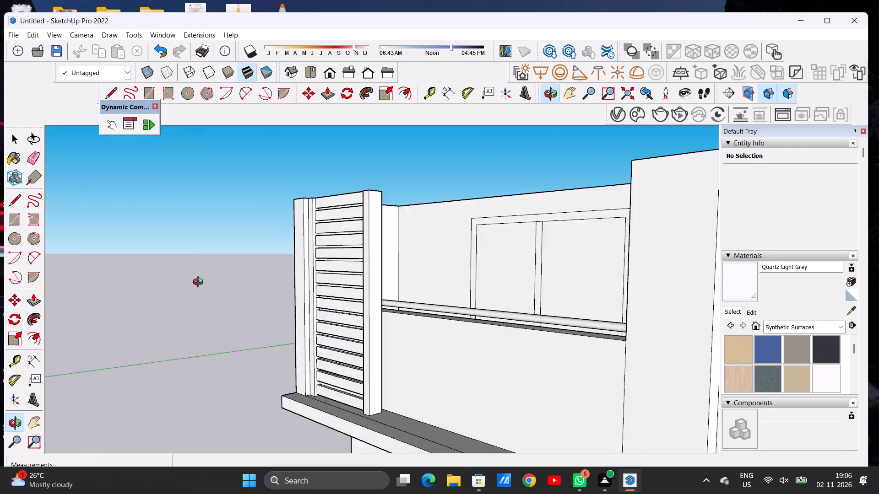
{"action": "left_click_drag", "start_coordinate": [200, 283], "coordinate": [335, 432]}
{"action": "scroll", "coordinate": [380, 388], "scroll_direction": "up", "scroll_amount": 8}
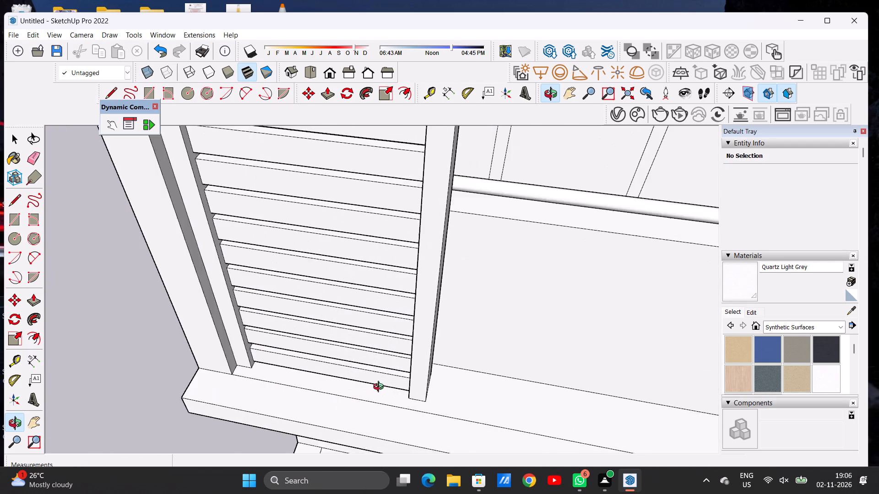
{"action": "scroll", "coordinate": [380, 388], "scroll_direction": "up", "scroll_amount": 2}
{"action": "scroll", "coordinate": [380, 388], "scroll_direction": "down", "scroll_amount": 1}
{"action": "scroll", "coordinate": [380, 388], "scroll_direction": "up", "scroll_amount": 6}
{"action": "left_click_drag", "start_coordinate": [376, 381], "coordinate": [417, 279]}
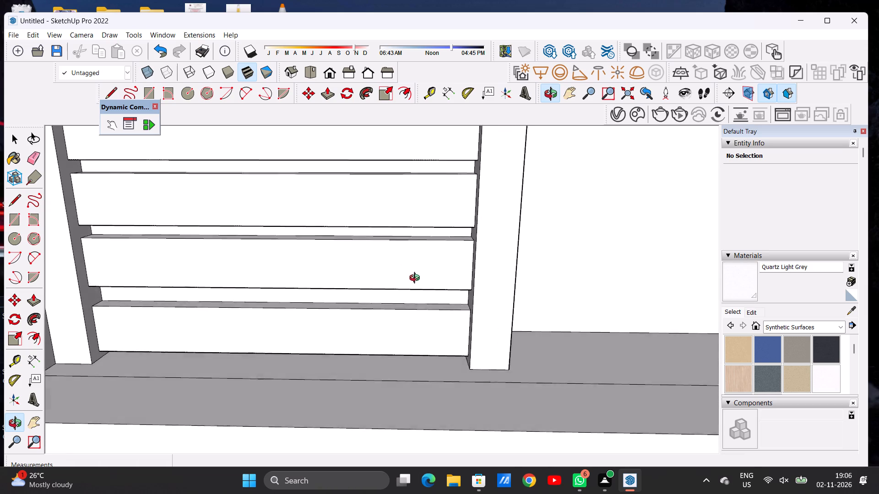
{"action": "left_click_drag", "start_coordinate": [417, 279], "coordinate": [424, 265]}
{"action": "scroll", "coordinate": [374, 331], "scroll_direction": "down", "scroll_amount": 5}
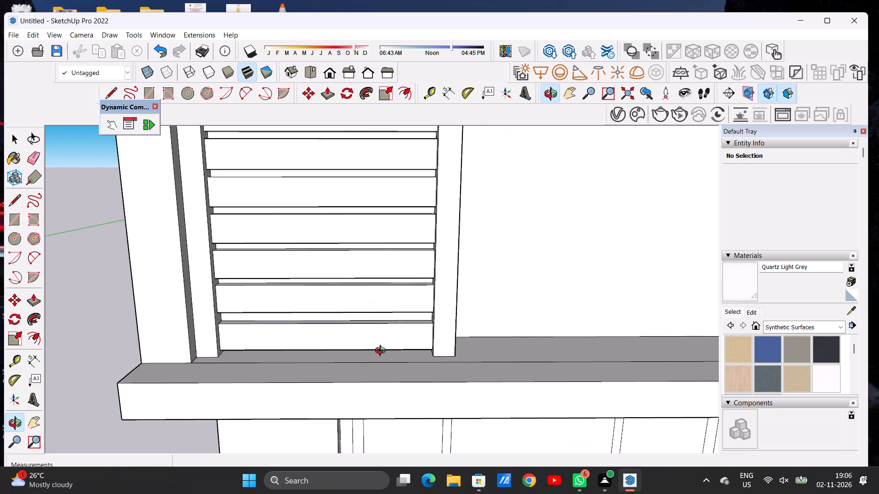
Examine the whole two-storey building from the side and the front, near and far.
{"action": "scroll", "coordinate": [382, 352], "scroll_direction": "down", "scroll_amount": 7}
{"action": "scroll", "coordinate": [364, 331], "scroll_direction": "down", "scroll_amount": 16}
{"action": "left_click_drag", "start_coordinate": [407, 310], "coordinate": [179, 291]}
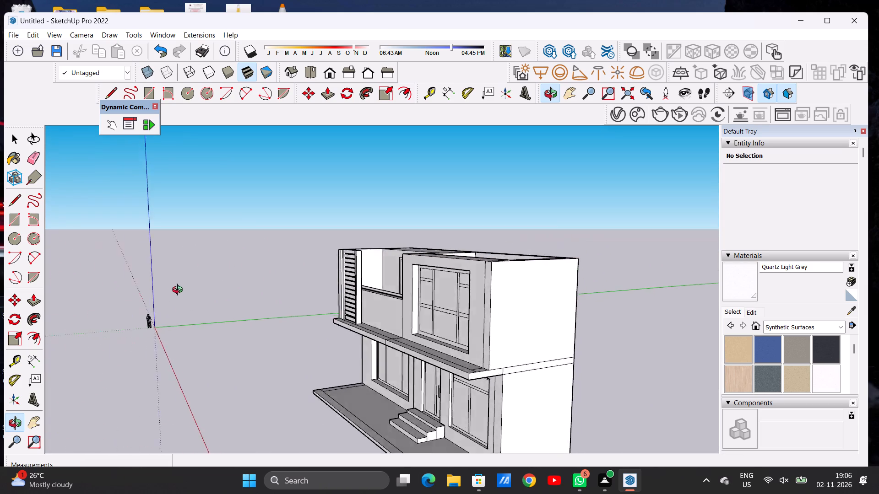
{"action": "left_click_drag", "start_coordinate": [179, 291], "coordinate": [400, 297]}
{"action": "scroll", "coordinate": [308, 285], "scroll_direction": "down", "scroll_amount": 9}
{"action": "scroll", "coordinate": [365, 280], "scroll_direction": "up", "scroll_amount": 14}
{"action": "scroll", "coordinate": [311, 284], "scroll_direction": "down", "scroll_amount": 1}
{"action": "scroll", "coordinate": [311, 284], "scroll_direction": "up", "scroll_amount": 1}
{"action": "scroll", "coordinate": [389, 291], "scroll_direction": "down", "scroll_amount": 17}
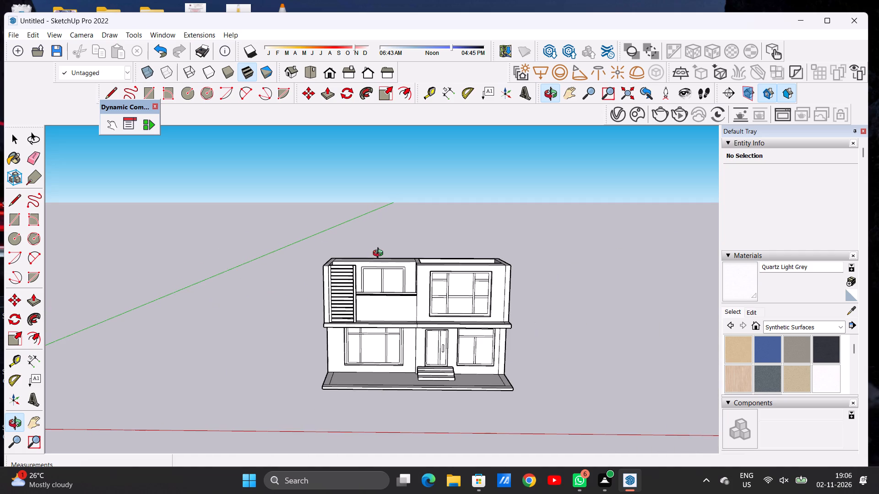
{"action": "key", "text": "space"}
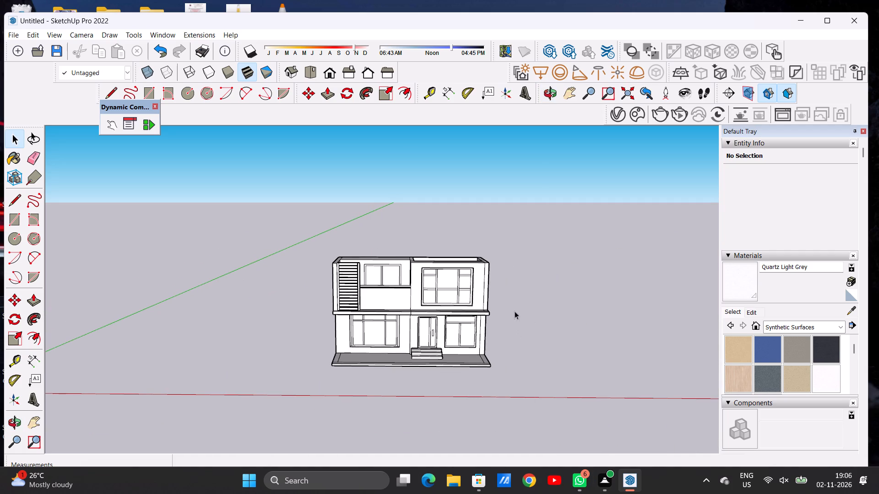
{"action": "scroll", "coordinate": [375, 285], "scroll_direction": "up", "scroll_amount": 7}
{"action": "scroll", "coordinate": [373, 282], "scroll_direction": "down", "scroll_amount": 1}
{"action": "scroll", "coordinate": [373, 282], "scroll_direction": "up", "scroll_amount": 9}
{"action": "scroll", "coordinate": [393, 269], "scroll_direction": "down", "scroll_amount": 8}
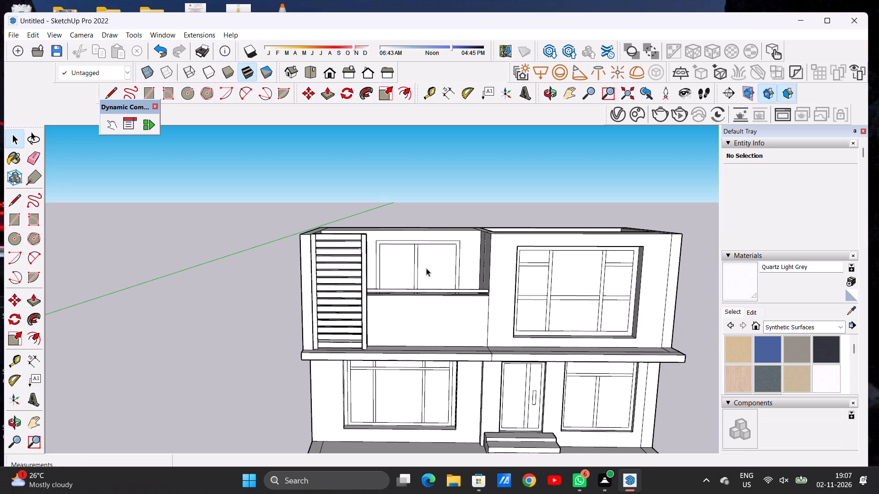
{"action": "scroll", "coordinate": [386, 274], "scroll_direction": "down", "scroll_amount": 16}
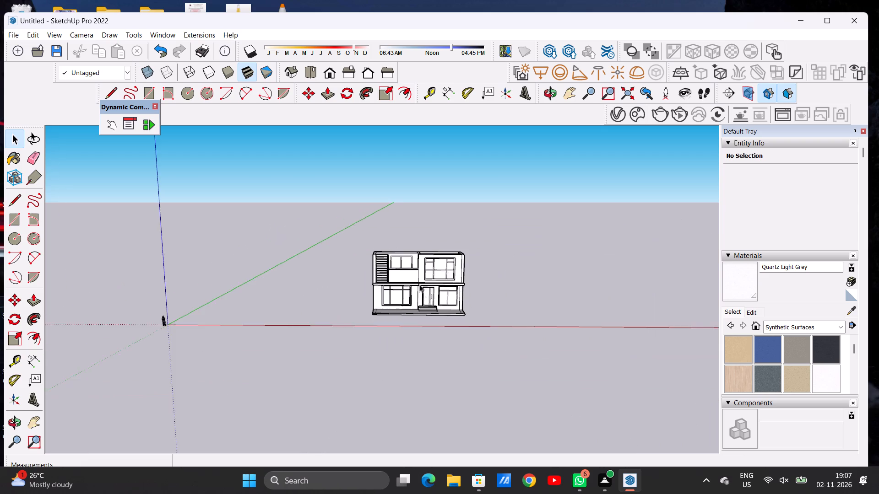
{"action": "scroll", "coordinate": [419, 291], "scroll_direction": "up", "scroll_amount": 8}
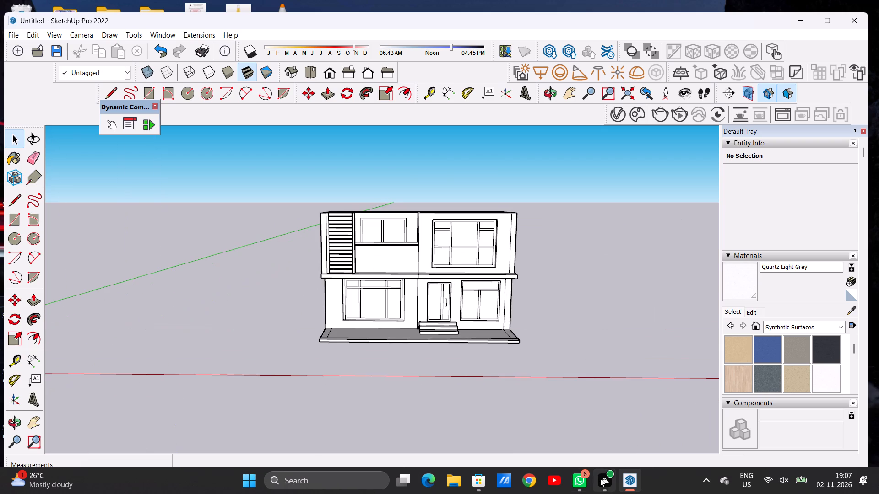
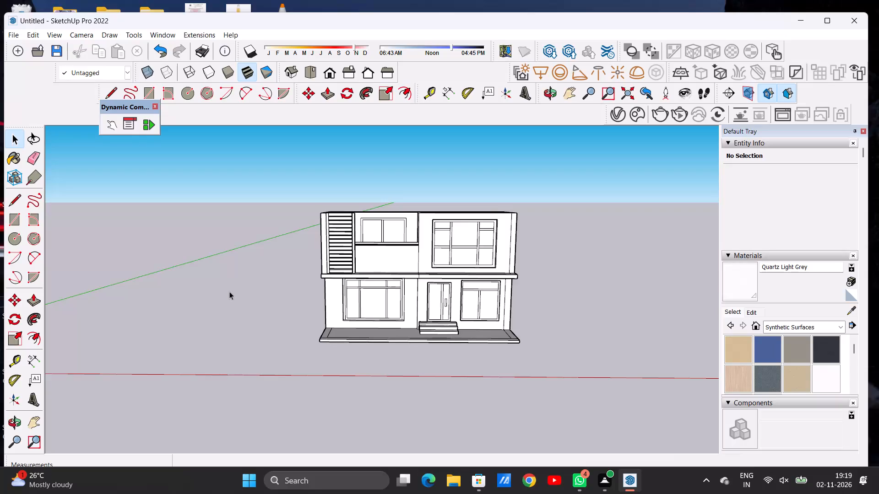
Examine the two-storey house from the front, above and both ends, including the louvred screen, balcony and slab edges.
{"action": "scroll", "coordinate": [389, 278], "scroll_direction": "down", "scroll_amount": 3}
{"action": "scroll", "coordinate": [412, 265], "scroll_direction": "up", "scroll_amount": 19}
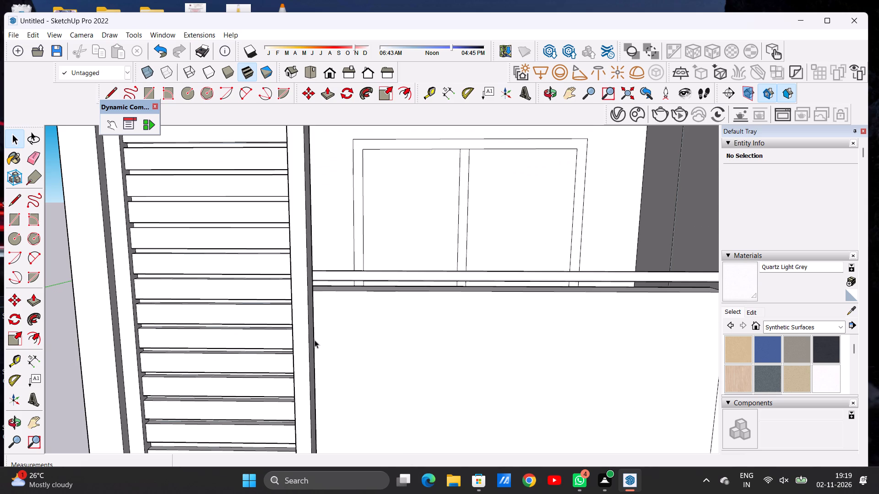
{"action": "scroll", "coordinate": [324, 313], "scroll_direction": "down", "scroll_amount": 14}
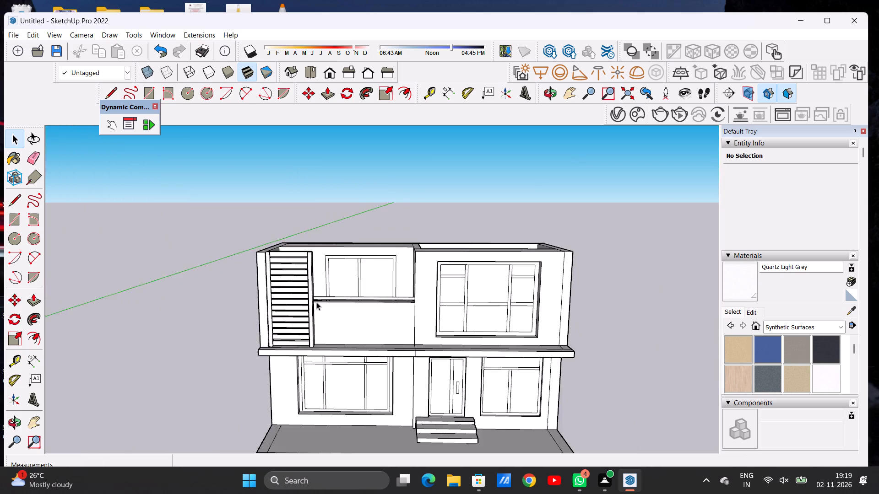
{"action": "scroll", "coordinate": [316, 302], "scroll_direction": "down", "scroll_amount": 10}
{"action": "scroll", "coordinate": [367, 301], "scroll_direction": "up", "scroll_amount": 12}
{"action": "scroll", "coordinate": [373, 306], "scroll_direction": "down", "scroll_amount": 1}
{"action": "scroll", "coordinate": [416, 309], "scroll_direction": "down", "scroll_amount": 9}
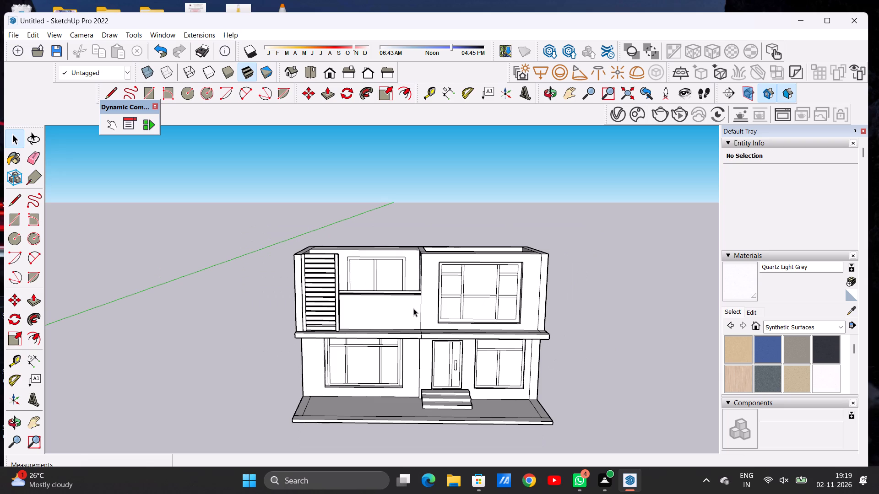
{"action": "scroll", "coordinate": [396, 309], "scroll_direction": "down", "scroll_amount": 4}
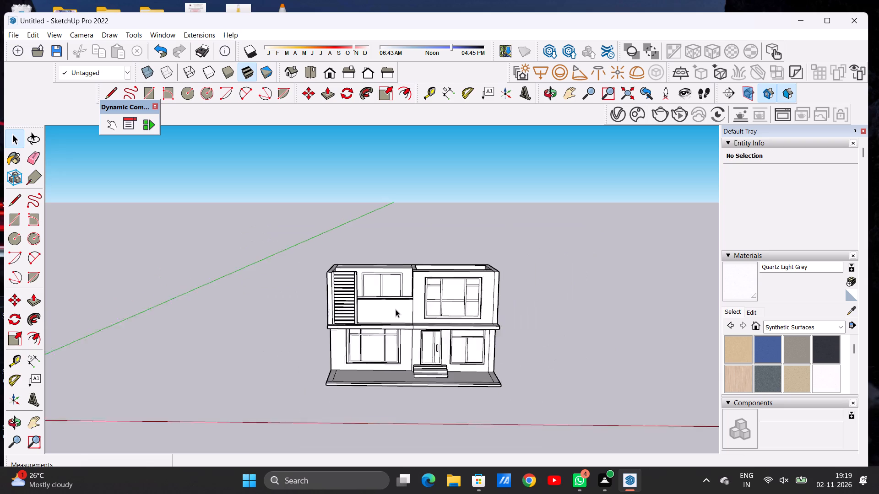
{"action": "scroll", "coordinate": [396, 309], "scroll_direction": "down", "scroll_amount": 2}
{"action": "scroll", "coordinate": [396, 309], "scroll_direction": "up", "scroll_amount": 6}
{"action": "left_click", "coordinate": [551, 91]}
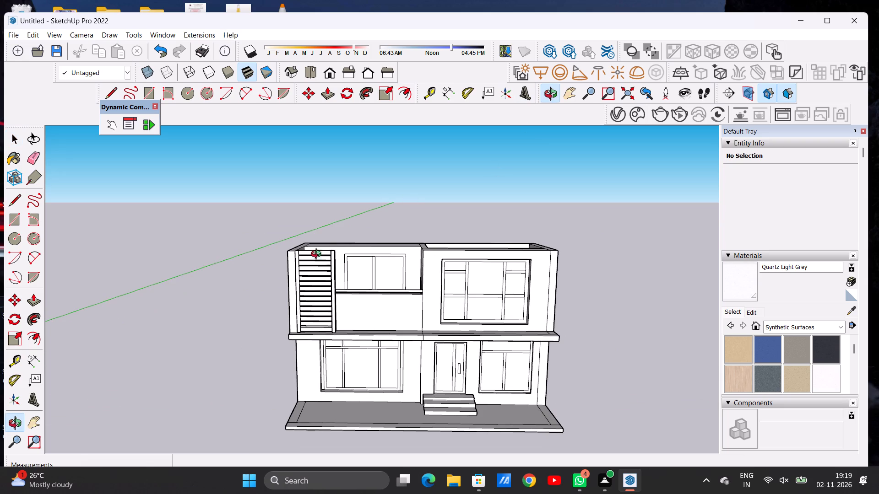
{"action": "left_click_drag", "start_coordinate": [325, 266], "coordinate": [330, 310]}
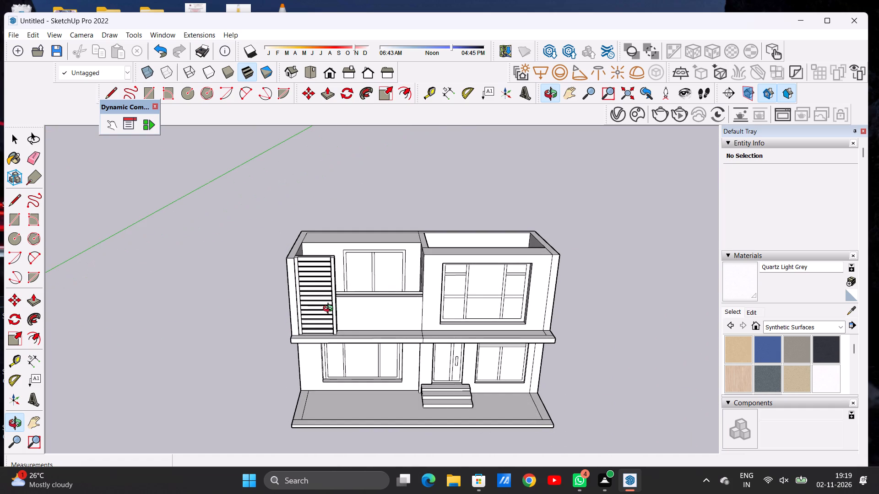
{"action": "scroll", "coordinate": [405, 290], "scroll_direction": "up", "scroll_amount": 2}
{"action": "scroll", "coordinate": [405, 290], "scroll_direction": "down", "scroll_amount": 1}
{"action": "scroll", "coordinate": [405, 290], "scroll_direction": "up", "scroll_amount": 6}
{"action": "left_click_drag", "start_coordinate": [435, 321], "coordinate": [435, 295]}
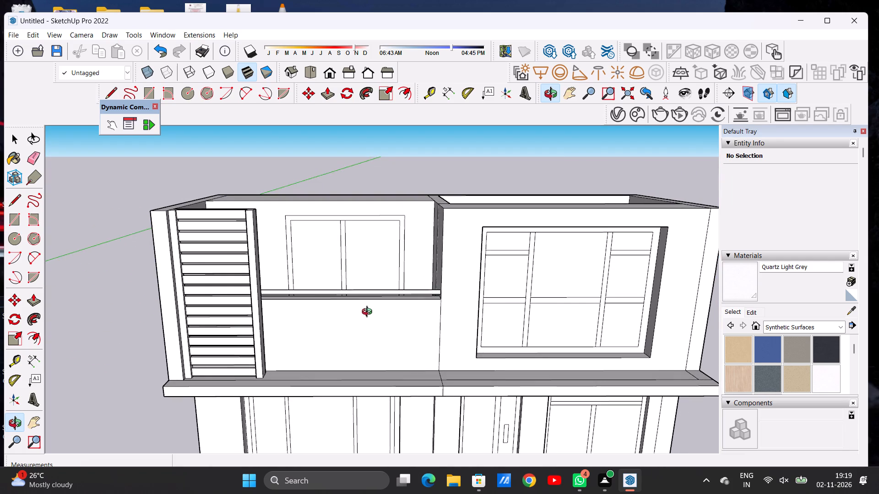
{"action": "scroll", "coordinate": [369, 307], "scroll_direction": "down", "scroll_amount": 17}
{"action": "left_click_drag", "start_coordinate": [323, 298], "coordinate": [377, 369]}
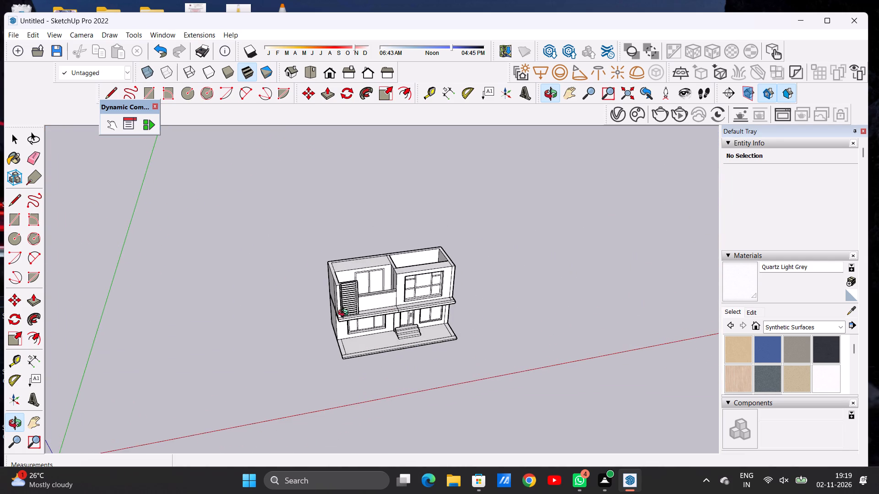
{"action": "scroll", "coordinate": [348, 310], "scroll_direction": "up", "scroll_amount": 8}
{"action": "scroll", "coordinate": [341, 324], "scroll_direction": "down", "scroll_amount": 2}
{"action": "scroll", "coordinate": [341, 324], "scroll_direction": "up", "scroll_amount": 20}
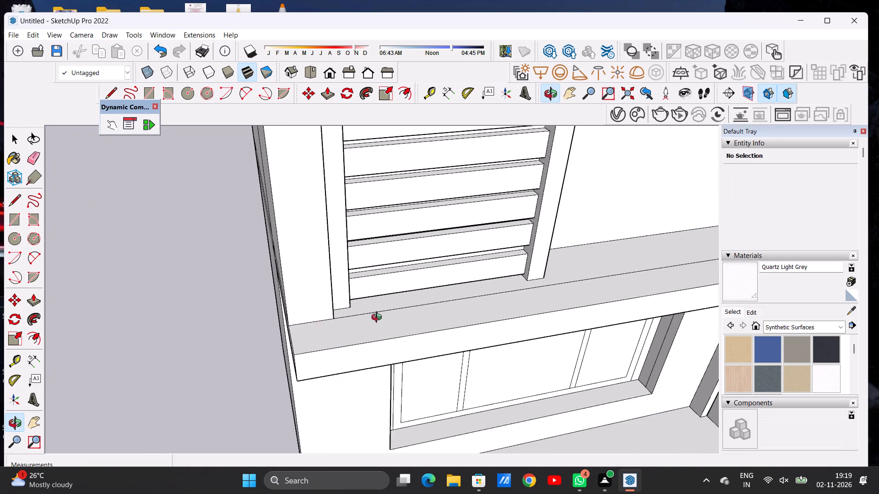
{"action": "left_click_drag", "start_coordinate": [379, 318], "coordinate": [266, 344]}
{"action": "scroll", "coordinate": [353, 325], "scroll_direction": "down", "scroll_amount": 4}
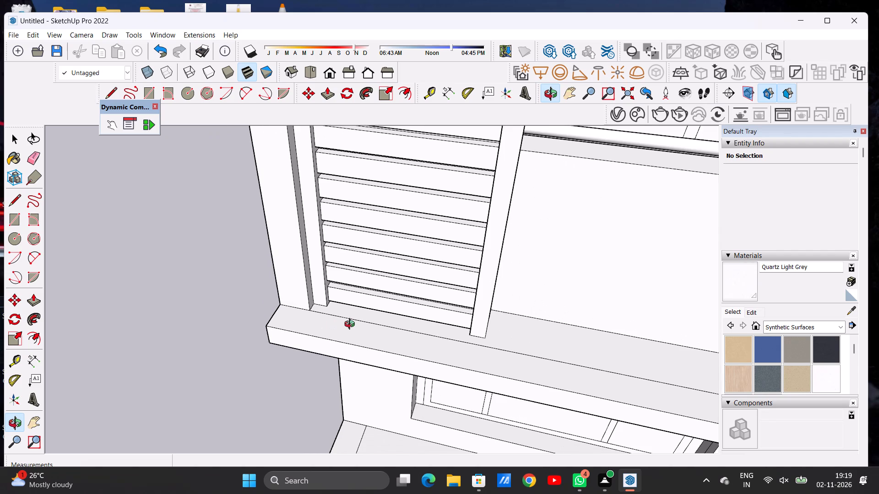
{"action": "scroll", "coordinate": [307, 293], "scroll_direction": "up", "scroll_amount": 8}
{"action": "scroll", "coordinate": [309, 339], "scroll_direction": "down", "scroll_amount": 2}
{"action": "scroll", "coordinate": [311, 345], "scroll_direction": "up", "scroll_amount": 1}
{"action": "scroll", "coordinate": [311, 345], "scroll_direction": "down", "scroll_amount": 11}
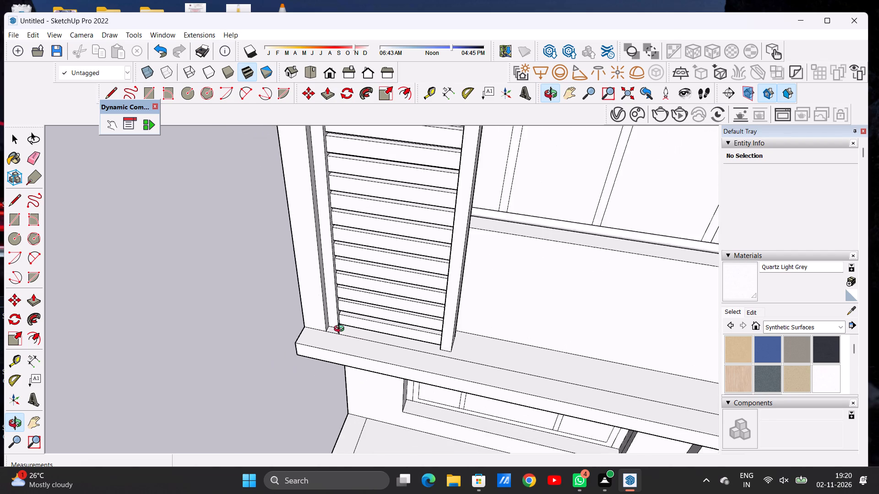
{"action": "scroll", "coordinate": [341, 330], "scroll_direction": "down", "scroll_amount": 6}
{"action": "scroll", "coordinate": [380, 329], "scroll_direction": "down", "scroll_amount": 6}
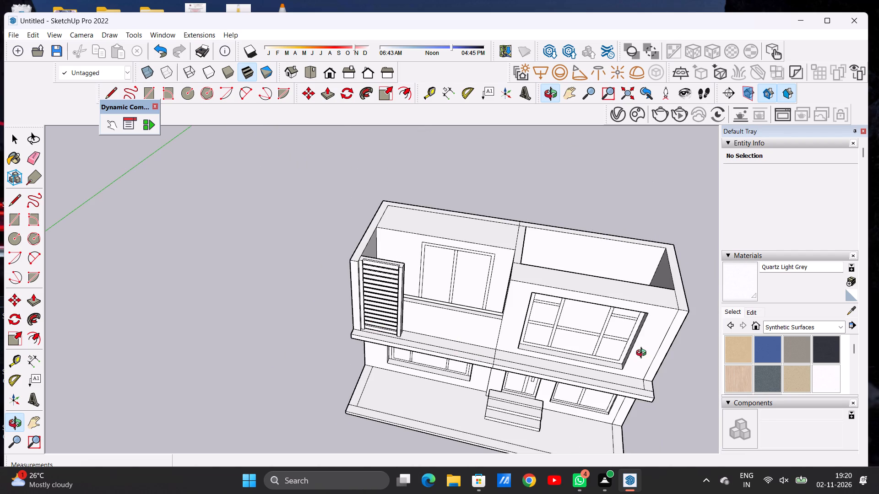
{"action": "left_click_drag", "start_coordinate": [642, 364], "coordinate": [396, 326]}
{"action": "scroll", "coordinate": [441, 283], "scroll_direction": "down", "scroll_amount": 3}
{"action": "scroll", "coordinate": [447, 281], "scroll_direction": "up", "scroll_amount": 1}
{"action": "scroll", "coordinate": [450, 280], "scroll_direction": "down", "scroll_amount": 1}
{"action": "scroll", "coordinate": [454, 279], "scroll_direction": "up", "scroll_amount": 1}
{"action": "scroll", "coordinate": [457, 278], "scroll_direction": "down", "scroll_amount": 2}
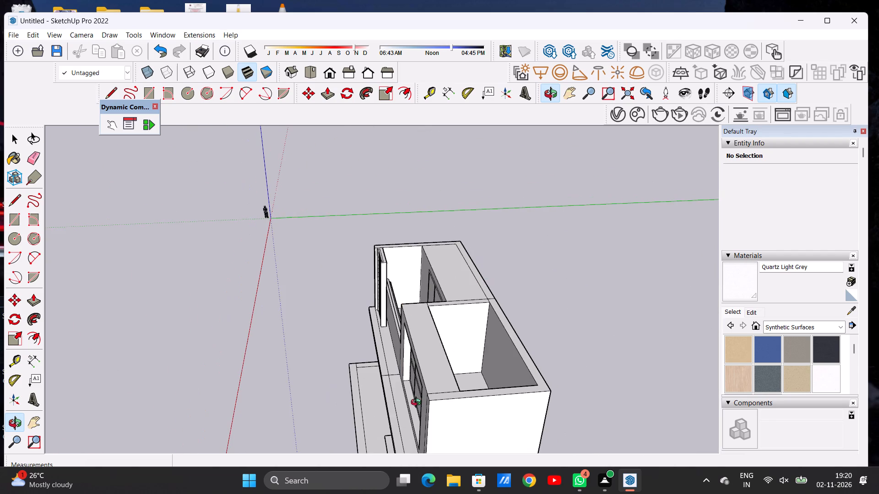
{"action": "left_click_drag", "start_coordinate": [422, 397], "coordinate": [513, 336]}
{"action": "scroll", "coordinate": [519, 319], "scroll_direction": "down", "scroll_amount": 8}
{"action": "scroll", "coordinate": [497, 388], "scroll_direction": "up", "scroll_amount": 9}
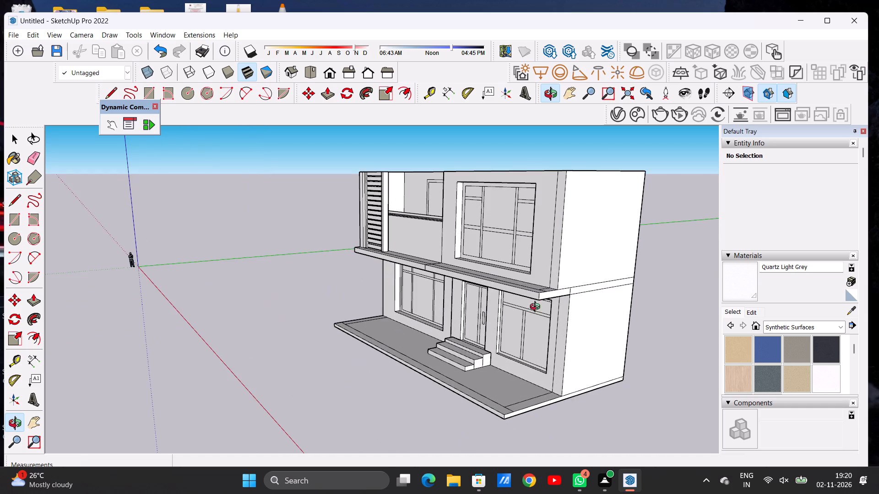
Push/Pull the front end face of the upper floor's side wall beside the large window about 2' 6 1/2" forward over the projecting slab.
{"action": "left_click_drag", "start_coordinate": [537, 292], "coordinate": [503, 392]}
{"action": "scroll", "coordinate": [515, 397], "scroll_direction": "up", "scroll_amount": 7}
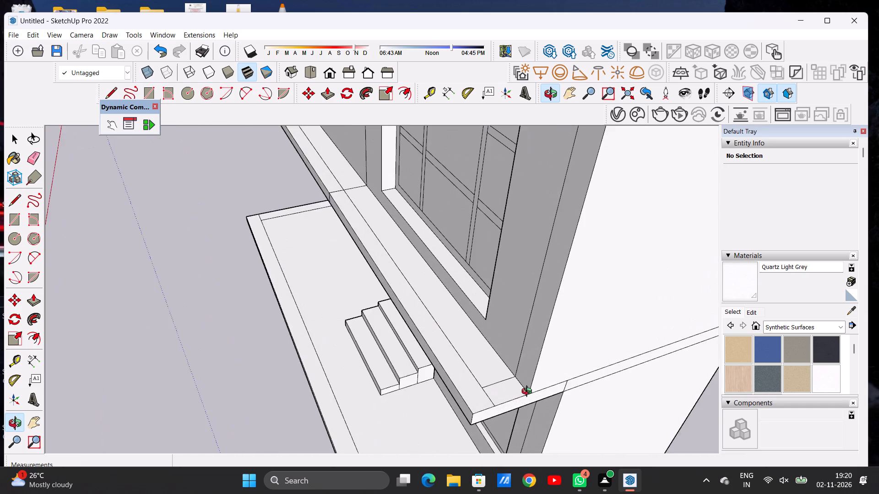
{"action": "scroll", "coordinate": [529, 392], "scroll_direction": "up", "scroll_amount": 3}
{"action": "scroll", "coordinate": [529, 392], "scroll_direction": "down", "scroll_amount": 1}
{"action": "scroll", "coordinate": [529, 392], "scroll_direction": "up", "scroll_amount": 3}
{"action": "key", "text": "p"}
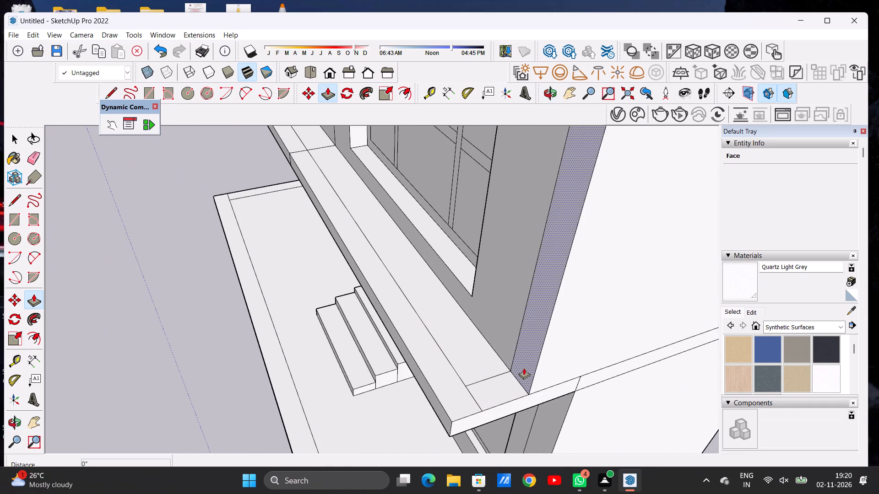
{"action": "left_click", "coordinate": [524, 368]}
{"action": "left_click", "coordinate": [483, 414]}
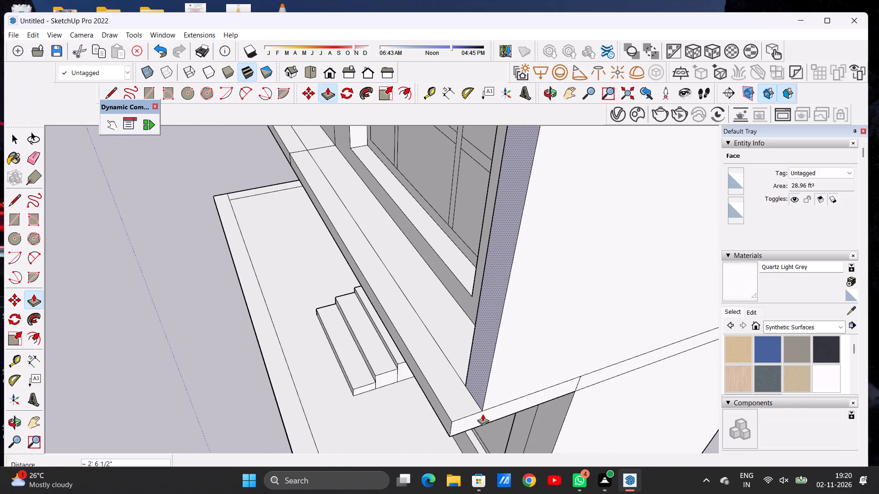
{"action": "key", "text": "space"}
{"action": "scroll", "coordinate": [482, 365], "scroll_direction": "down", "scroll_amount": 8}
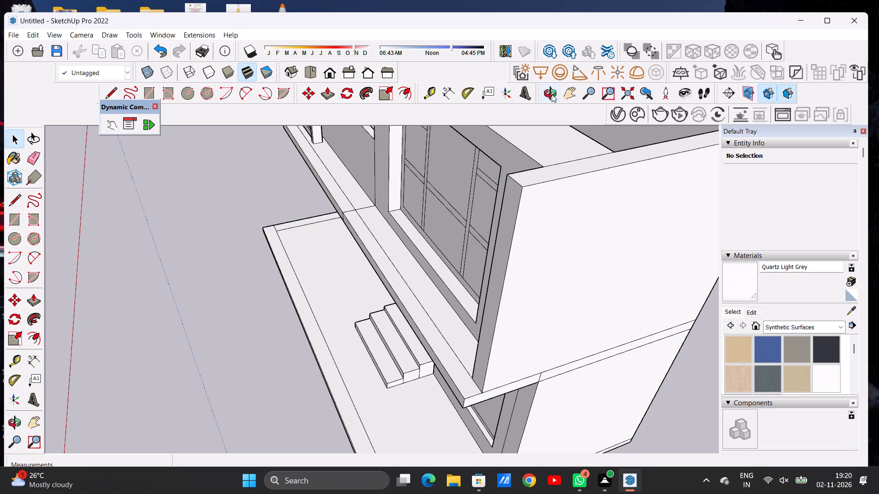
Examine the facade with the extended side wall, the underside and the open roof from several angles.
{"action": "left_click", "coordinate": [552, 94]}
{"action": "left_click_drag", "start_coordinate": [336, 274], "coordinate": [476, 263]}
{"action": "scroll", "coordinate": [463, 295], "scroll_direction": "down", "scroll_amount": 13}
{"action": "left_click_drag", "start_coordinate": [463, 295], "coordinate": [516, 232]}
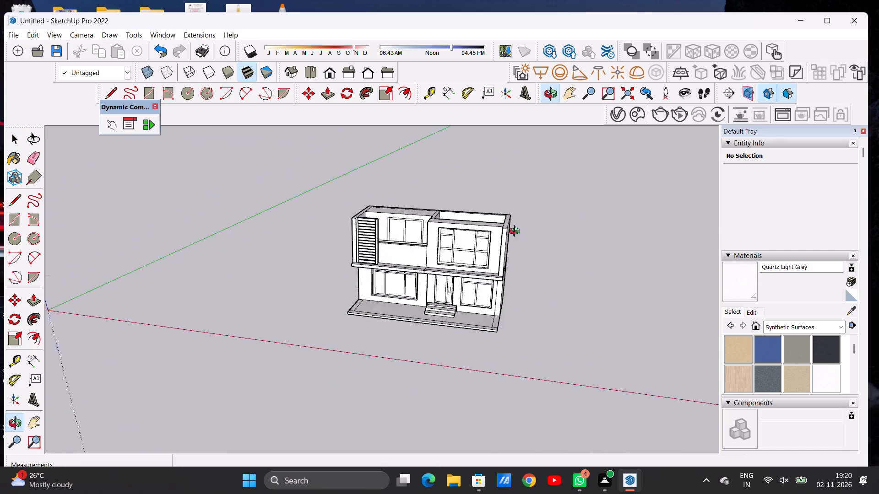
{"action": "left_click_drag", "start_coordinate": [516, 232], "coordinate": [548, 206]}
{"action": "left_click_drag", "start_coordinate": [515, 193], "coordinate": [557, 166]}
{"action": "left_click_drag", "start_coordinate": [532, 183], "coordinate": [501, 178]}
{"action": "scroll", "coordinate": [414, 250], "scroll_direction": "up", "scroll_amount": 14}
{"action": "left_click_drag", "start_coordinate": [505, 234], "coordinate": [396, 238]}
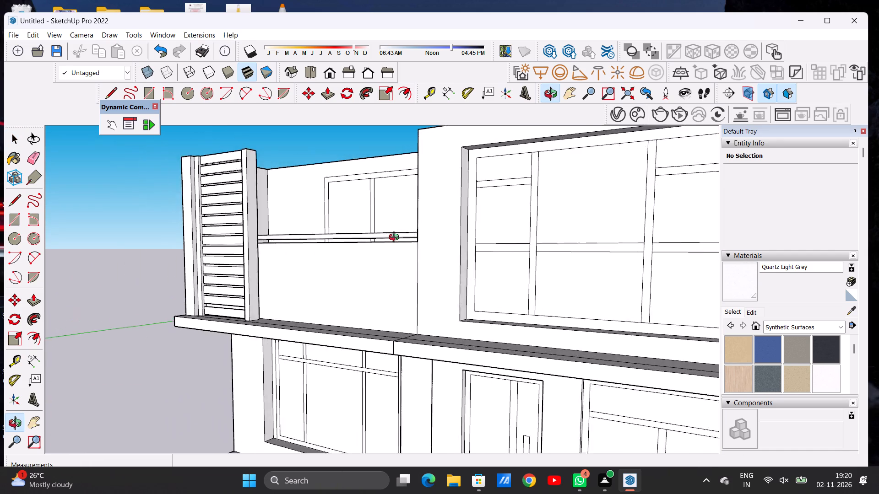
{"action": "left_click_drag", "start_coordinate": [396, 238], "coordinate": [511, 253]}
{"action": "left_click_drag", "start_coordinate": [511, 253], "coordinate": [479, 274]}
{"action": "left_click_drag", "start_coordinate": [517, 274], "coordinate": [538, 269]}
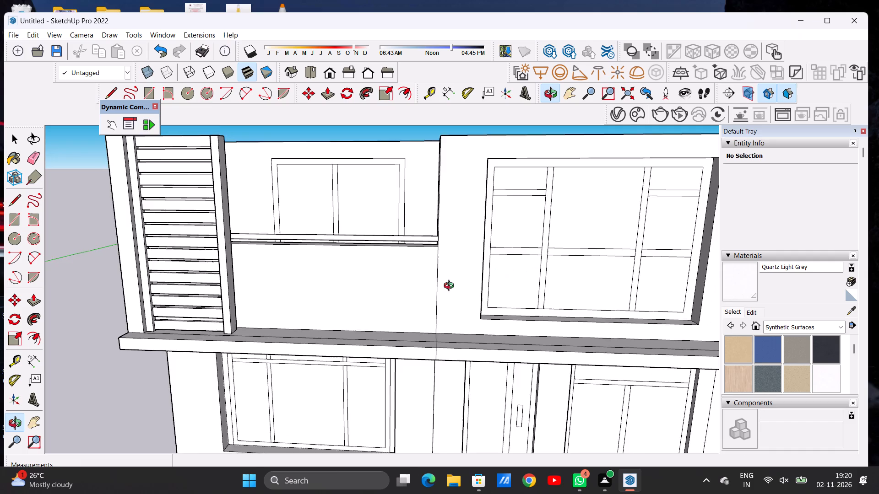
{"action": "scroll", "coordinate": [451, 287], "scroll_direction": "down", "scroll_amount": 13}
{"action": "left_click_drag", "start_coordinate": [451, 317], "coordinate": [458, 219]}
{"action": "left_click_drag", "start_coordinate": [452, 333], "coordinate": [458, 237]}
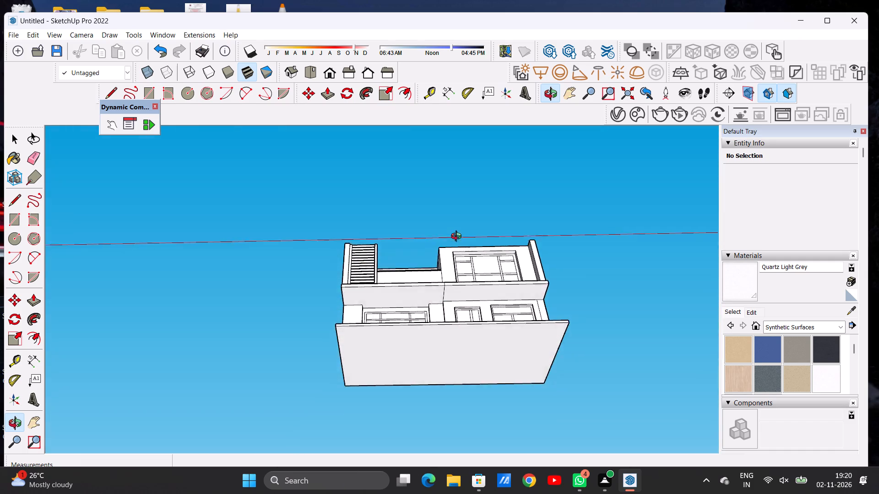
{"action": "left_click_drag", "start_coordinate": [458, 237], "coordinate": [454, 375]}
{"action": "left_click_drag", "start_coordinate": [437, 279], "coordinate": [440, 373]}
{"action": "scroll", "coordinate": [477, 297], "scroll_direction": "up", "scroll_amount": 7}
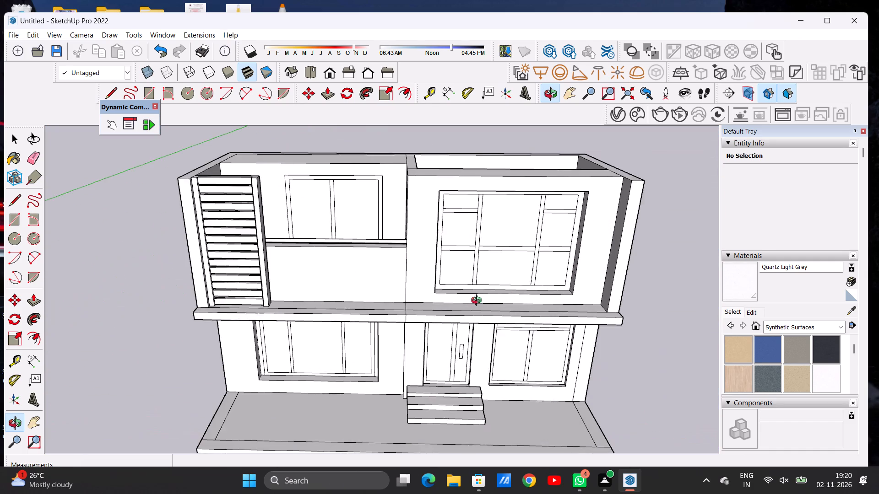
{"action": "left_click_drag", "start_coordinate": [481, 305], "coordinate": [478, 274]}
{"action": "left_click_drag", "start_coordinate": [478, 272], "coordinate": [478, 289]}
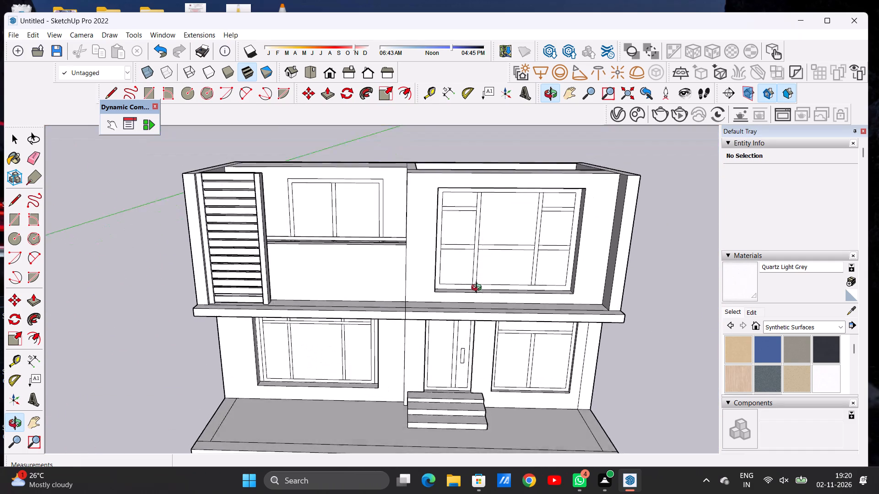
{"action": "left_click_drag", "start_coordinate": [478, 289], "coordinate": [478, 299]}
{"action": "scroll", "coordinate": [343, 333], "scroll_direction": "down", "scroll_amount": 8}
{"action": "left_click_drag", "start_coordinate": [344, 325], "coordinate": [349, 370]}
{"action": "left_click_drag", "start_coordinate": [353, 268], "coordinate": [232, 337]}
{"action": "scroll", "coordinate": [384, 249], "scroll_direction": "up", "scroll_amount": 3}
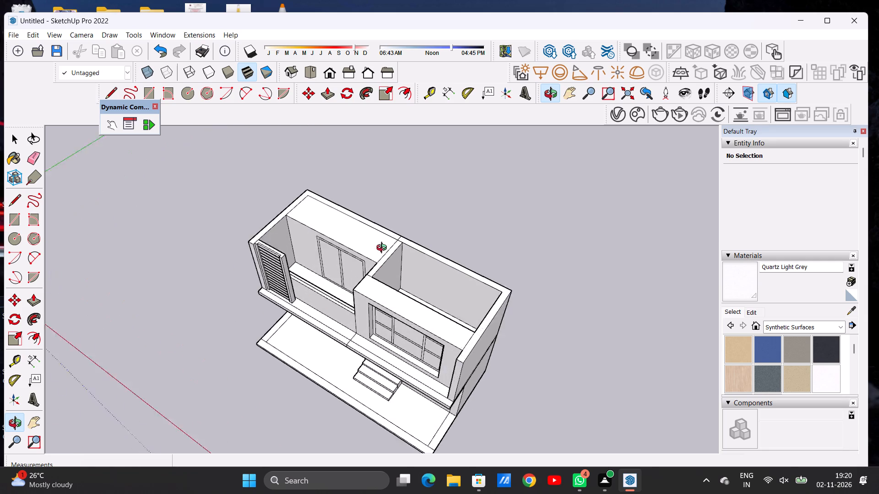
{"action": "scroll", "coordinate": [384, 249], "scroll_direction": "up", "scroll_amount": 4}
{"action": "left_click_drag", "start_coordinate": [380, 296], "coordinate": [374, 253]}
{"action": "scroll", "coordinate": [385, 259], "scroll_direction": "down", "scroll_amount": 7}
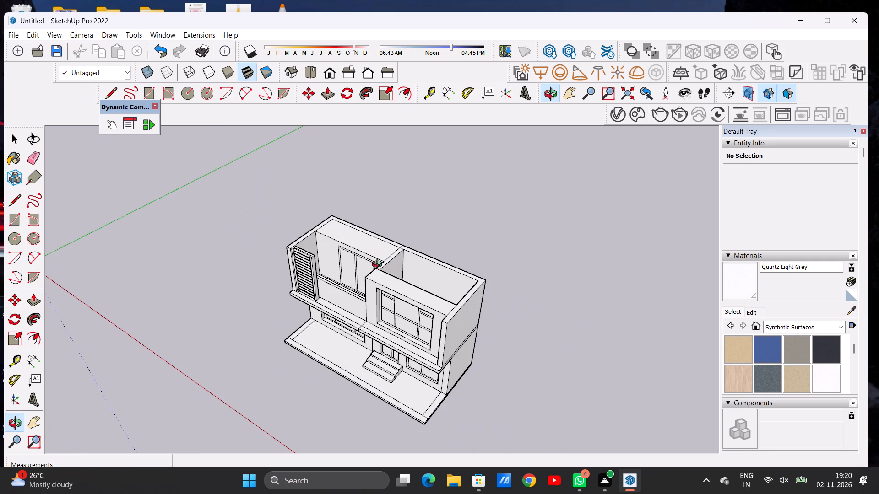
{"action": "left_click_drag", "start_coordinate": [384, 270], "coordinate": [372, 245]}
{"action": "scroll", "coordinate": [380, 247], "scroll_direction": "up", "scroll_amount": 2}
{"action": "scroll", "coordinate": [380, 247], "scroll_direction": "down", "scroll_amount": 1}
{"action": "scroll", "coordinate": [380, 247], "scroll_direction": "up", "scroll_amount": 12}
{"action": "left_click_drag", "start_coordinate": [397, 306], "coordinate": [412, 279]}
{"action": "scroll", "coordinate": [456, 286], "scroll_direction": "down", "scroll_amount": 8}
{"action": "scroll", "coordinate": [496, 292], "scroll_direction": "down", "scroll_amount": 8}
{"action": "left_click_drag", "start_coordinate": [461, 295], "coordinate": [438, 301]}
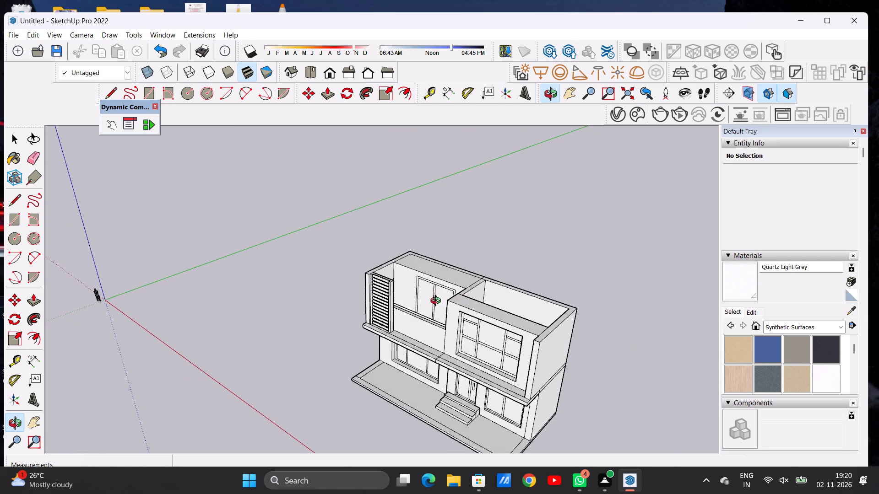
{"action": "scroll", "coordinate": [472, 277], "scroll_direction": "up", "scroll_amount": 2}
{"action": "scroll", "coordinate": [471, 283], "scroll_direction": "down", "scroll_amount": 1}
{"action": "scroll", "coordinate": [470, 285], "scroll_direction": "up", "scroll_amount": 3}
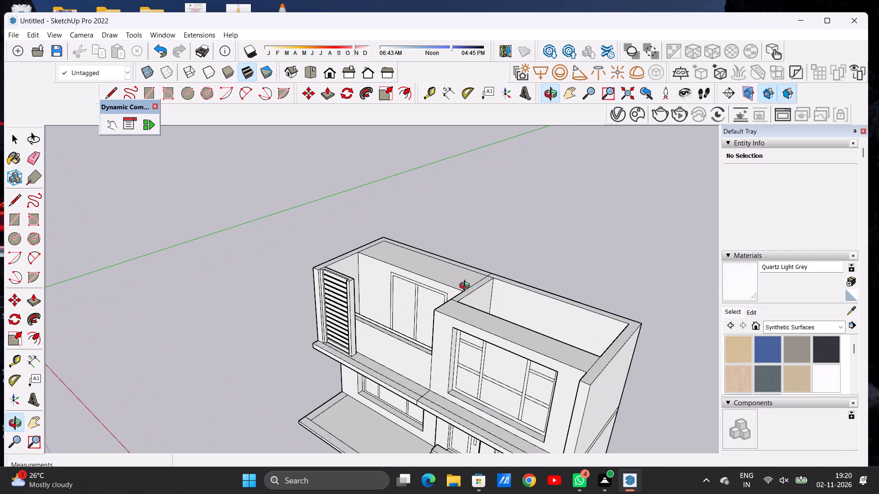
Push/Pull the roof face above the recessed balcony room upward by about 1' 3".
{"action": "scroll", "coordinate": [461, 277], "scroll_direction": "up", "scroll_amount": 7}
{"action": "left_click_drag", "start_coordinate": [459, 310], "coordinate": [464, 322]}
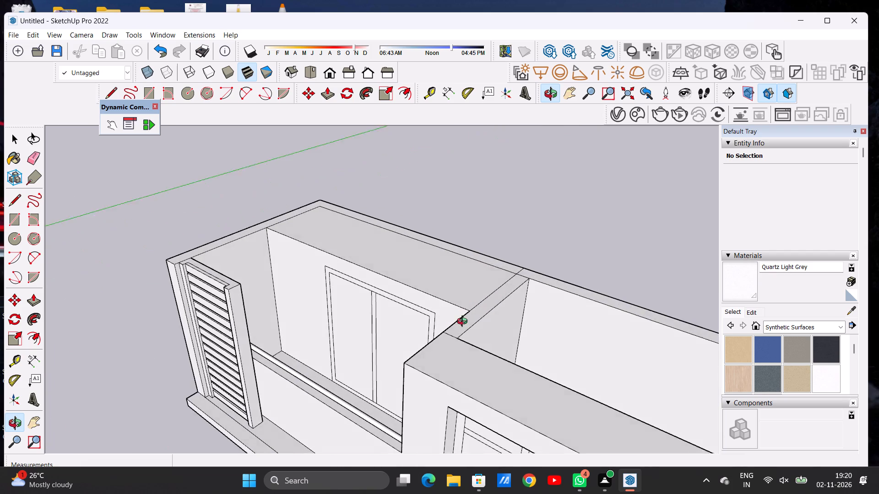
{"action": "left_click_drag", "start_coordinate": [464, 322], "coordinate": [439, 338]}
{"action": "scroll", "coordinate": [468, 321], "scroll_direction": "up", "scroll_amount": 5}
{"action": "key", "text": "p"}
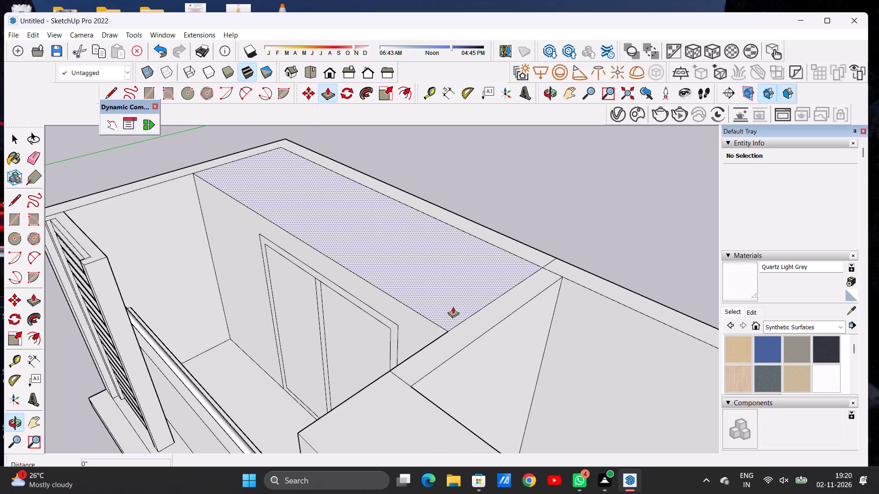
{"action": "left_click", "coordinate": [451, 306]}
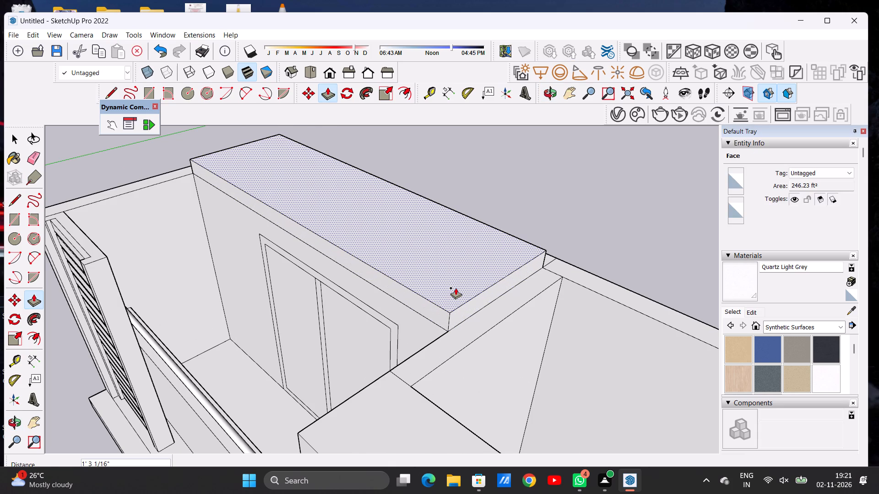
{"action": "left_click", "coordinate": [456, 288]}
{"action": "key", "text": "space"}
Examine the raised roof block above the balcony room, its front face, the louvred screen and the adjoining open roof from several angles.
{"action": "scroll", "coordinate": [456, 289], "scroll_direction": "down", "scroll_amount": 7}
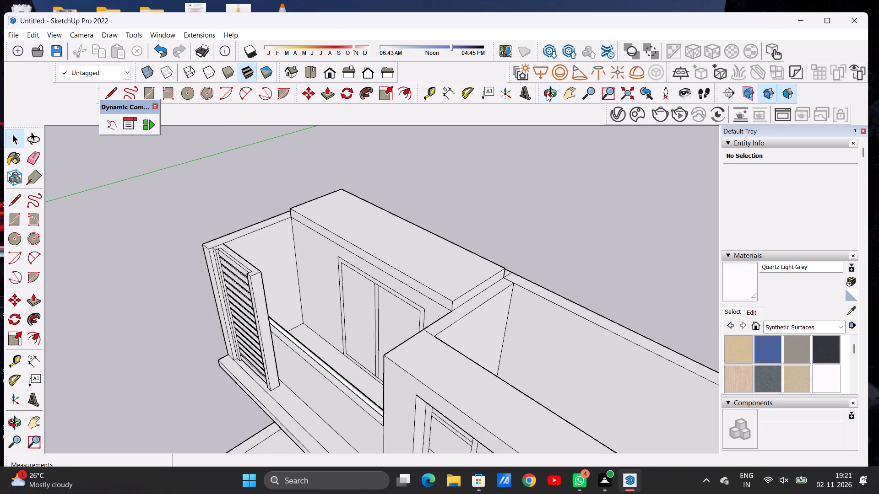
{"action": "left_click", "coordinate": [546, 93]}
{"action": "left_click_drag", "start_coordinate": [375, 336], "coordinate": [377, 264]}
{"action": "scroll", "coordinate": [453, 266], "scroll_direction": "down", "scroll_amount": 7}
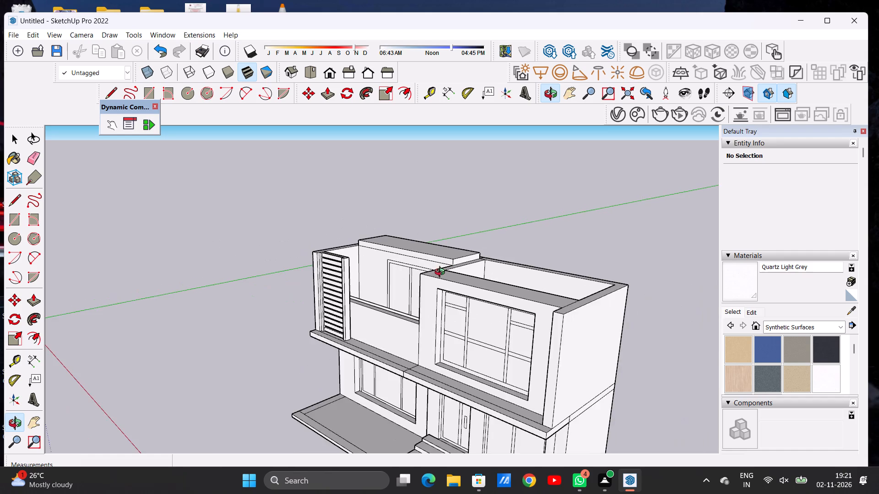
{"action": "scroll", "coordinate": [441, 270], "scroll_direction": "up", "scroll_amount": 10}
{"action": "left_click_drag", "start_coordinate": [445, 263], "coordinate": [397, 297]}
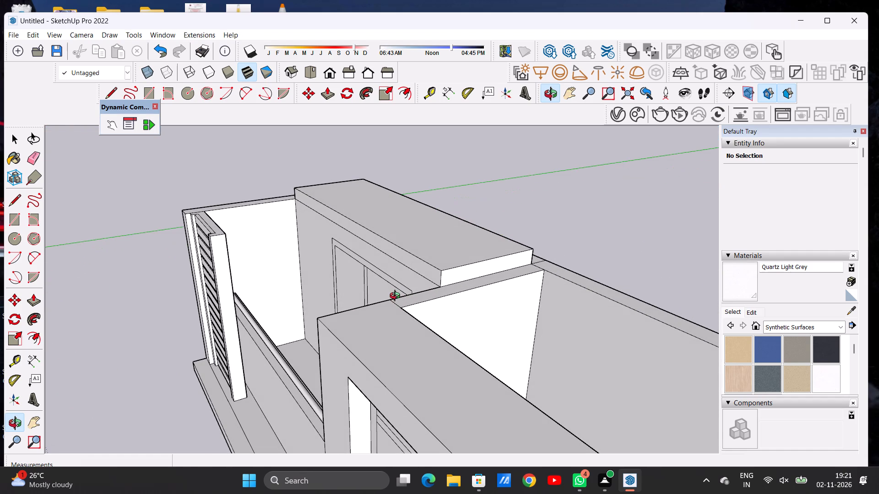
{"action": "scroll", "coordinate": [406, 301], "scroll_direction": "down", "scroll_amount": 5}
{"action": "scroll", "coordinate": [406, 289], "scroll_direction": "up", "scroll_amount": 13}
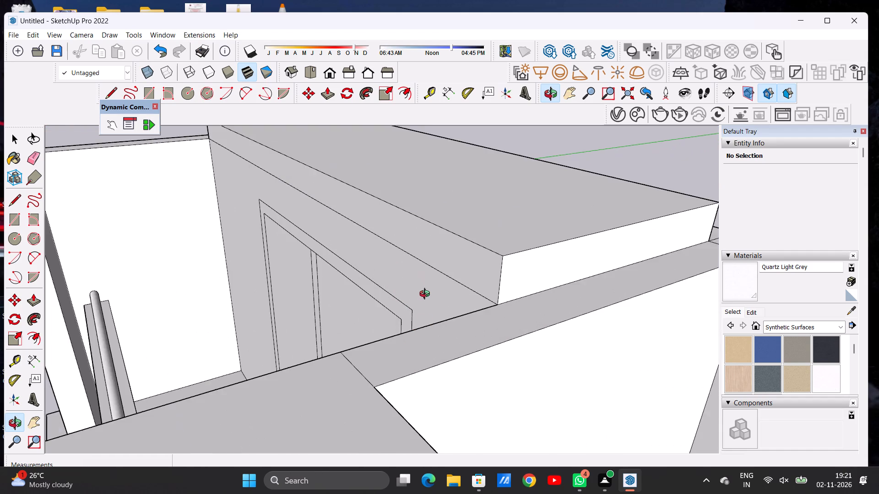
{"action": "left_click_drag", "start_coordinate": [420, 365], "coordinate": [426, 356]}
{"action": "scroll", "coordinate": [442, 330], "scroll_direction": "down", "scroll_amount": 18}
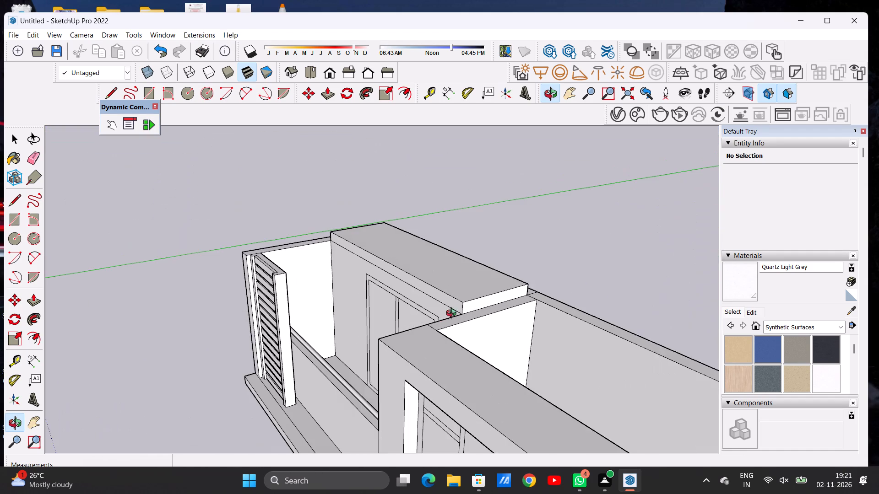
{"action": "left_click_drag", "start_coordinate": [442, 323], "coordinate": [429, 335]}
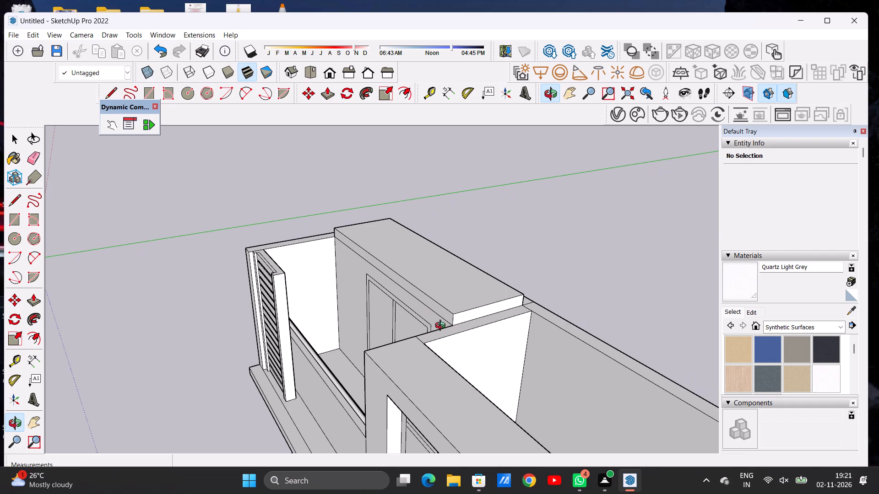
{"action": "scroll", "coordinate": [430, 327], "scroll_direction": "down", "scroll_amount": 1}
{"action": "scroll", "coordinate": [324, 269], "scroll_direction": "up", "scroll_amount": 7}
{"action": "left_click_drag", "start_coordinate": [359, 341], "coordinate": [354, 360]}
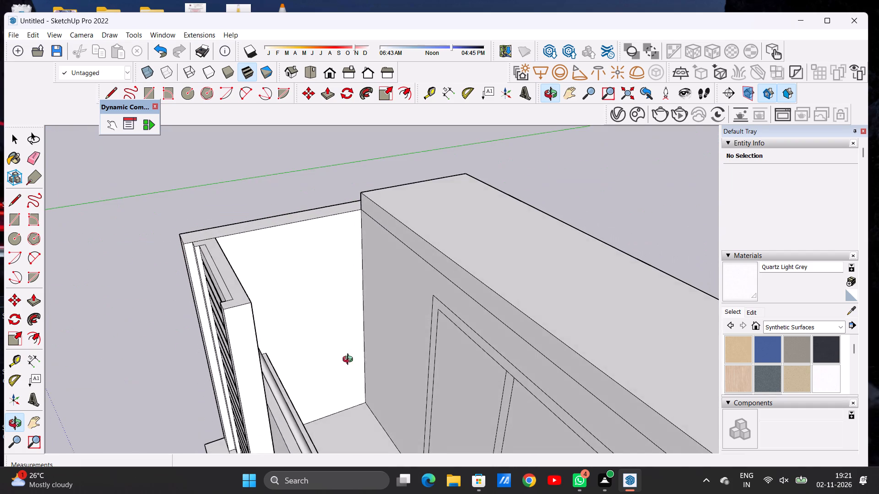
{"action": "scroll", "coordinate": [331, 345], "scroll_direction": "down", "scroll_amount": 8}
{"action": "left_click_drag", "start_coordinate": [397, 374], "coordinate": [391, 323]}
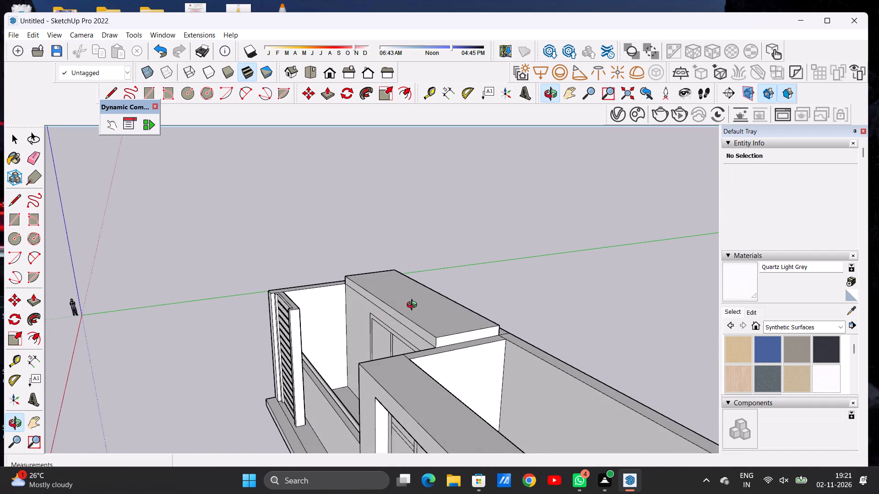
{"action": "scroll", "coordinate": [417, 302], "scroll_direction": "down", "scroll_amount": 8}
{"action": "scroll", "coordinate": [419, 330], "scroll_direction": "up", "scroll_amount": 15}
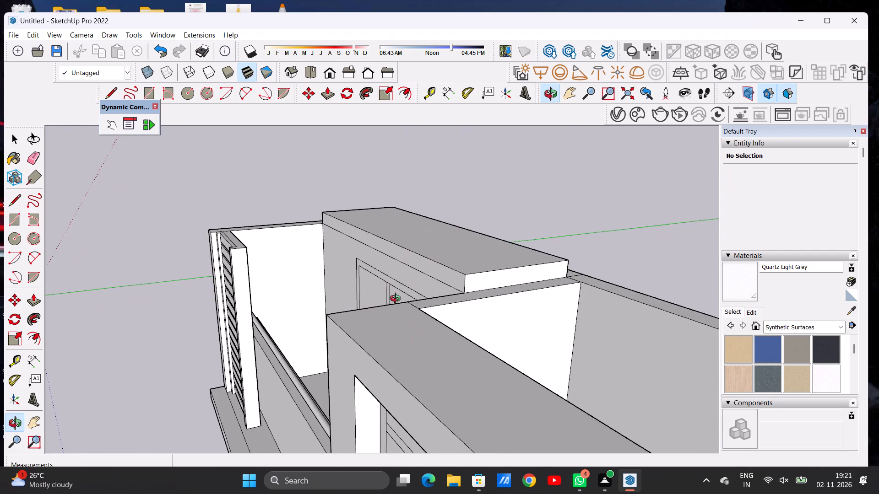
{"action": "left_click_drag", "start_coordinate": [397, 300], "coordinate": [385, 319]}
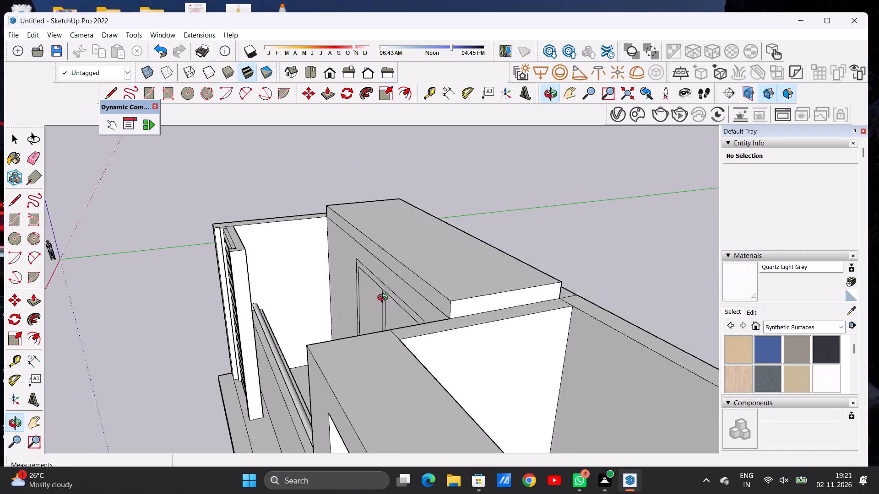
Push/Pull the front face of the raised roof block forward about 9' 6" over the balcony to the front corner of the large-window wall.
{"action": "key", "text": "p"}
{"action": "scroll", "coordinate": [440, 294], "scroll_direction": "up", "scroll_amount": 5}
{"action": "scroll", "coordinate": [441, 299], "scroll_direction": "down", "scroll_amount": 1}
{"action": "left_click", "coordinate": [444, 310]}
{"action": "scroll", "coordinate": [347, 302], "scroll_direction": "down", "scroll_amount": 13}
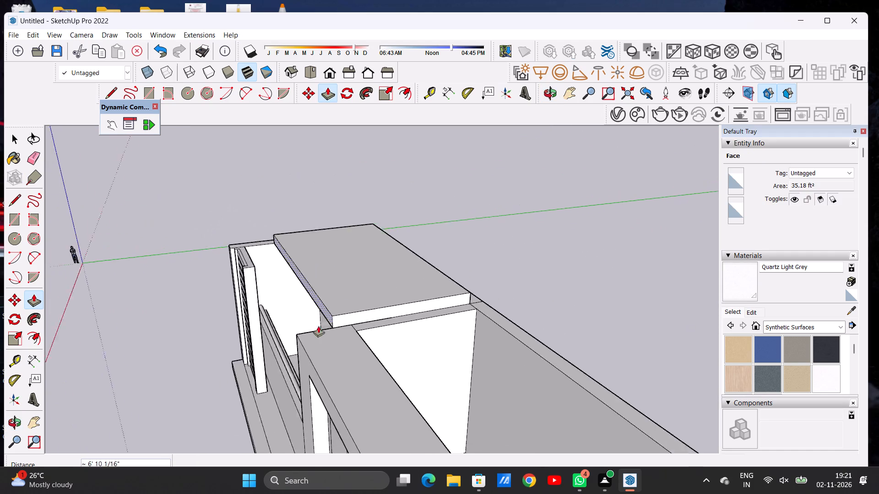
{"action": "scroll", "coordinate": [318, 326], "scroll_direction": "down", "scroll_amount": 1}
{"action": "scroll", "coordinate": [304, 330], "scroll_direction": "up", "scroll_amount": 16}
{"action": "scroll", "coordinate": [304, 330], "scroll_direction": "down", "scroll_amount": 1}
{"action": "scroll", "coordinate": [304, 330], "scroll_direction": "up", "scroll_amount": 6}
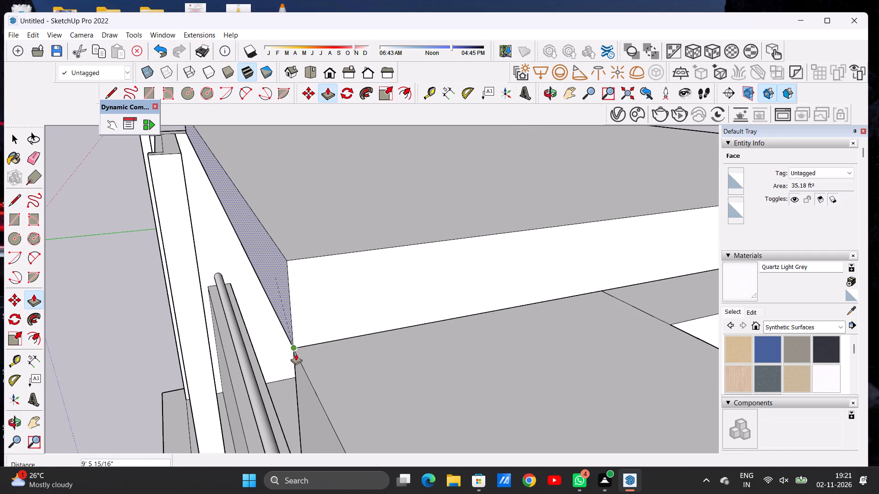
{"action": "left_click", "coordinate": [296, 354]}
{"action": "key", "text": "space"}
Push/Pull the roof slab's front face a further 2' 8" or so forward, flush with the front of the side wall beside the louvred screen.
{"action": "scroll", "coordinate": [302, 324], "scroll_direction": "down", "scroll_amount": 3}
{"action": "scroll", "coordinate": [303, 329], "scroll_direction": "up", "scroll_amount": 1}
{"action": "scroll", "coordinate": [303, 329], "scroll_direction": "down", "scroll_amount": 15}
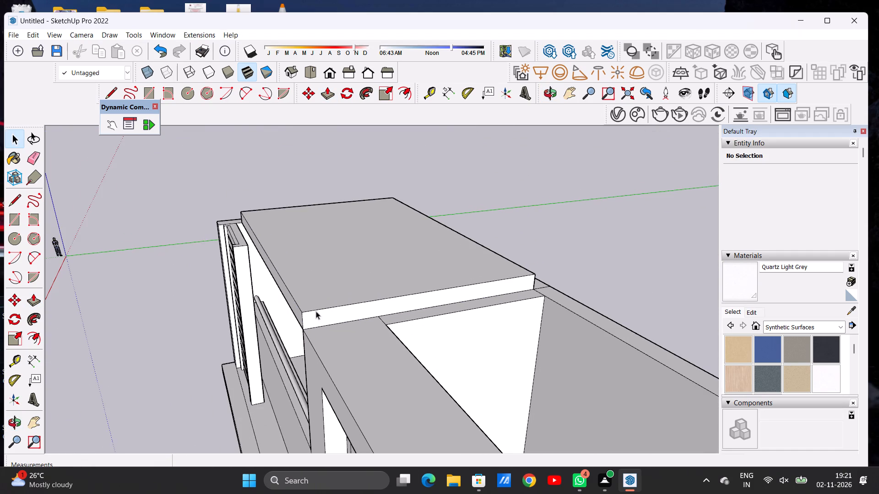
{"action": "left_click", "coordinate": [549, 97]}
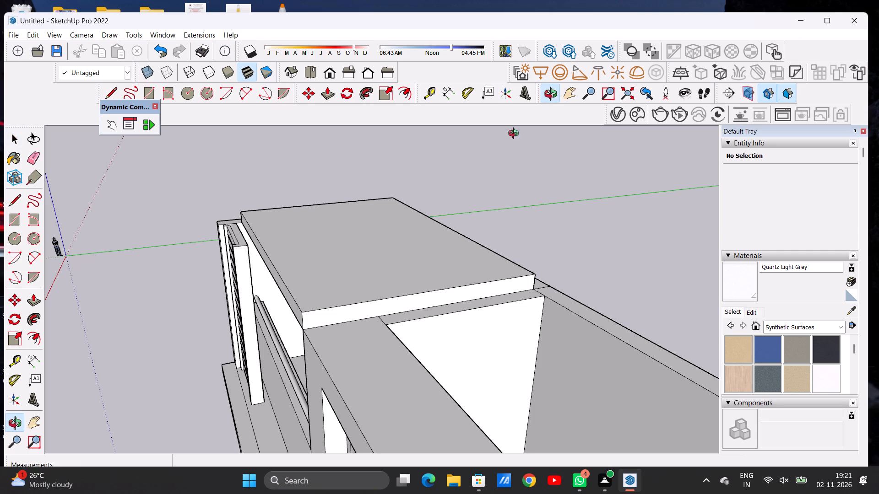
{"action": "left_click_drag", "start_coordinate": [259, 334], "coordinate": [423, 355]}
{"action": "scroll", "coordinate": [344, 328], "scroll_direction": "down", "scroll_amount": 8}
{"action": "left_click_drag", "start_coordinate": [299, 328], "coordinate": [485, 328]}
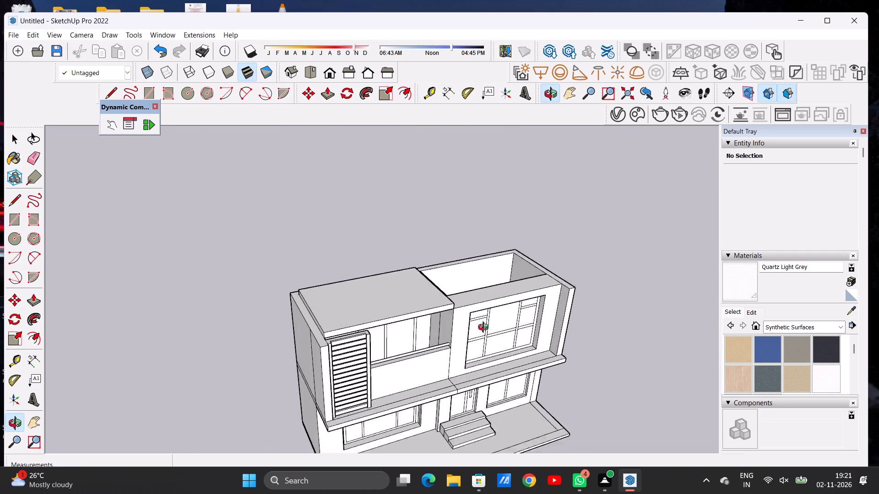
{"action": "left_click_drag", "start_coordinate": [485, 328], "coordinate": [537, 341]}
{"action": "scroll", "coordinate": [355, 347], "scroll_direction": "up", "scroll_amount": 20}
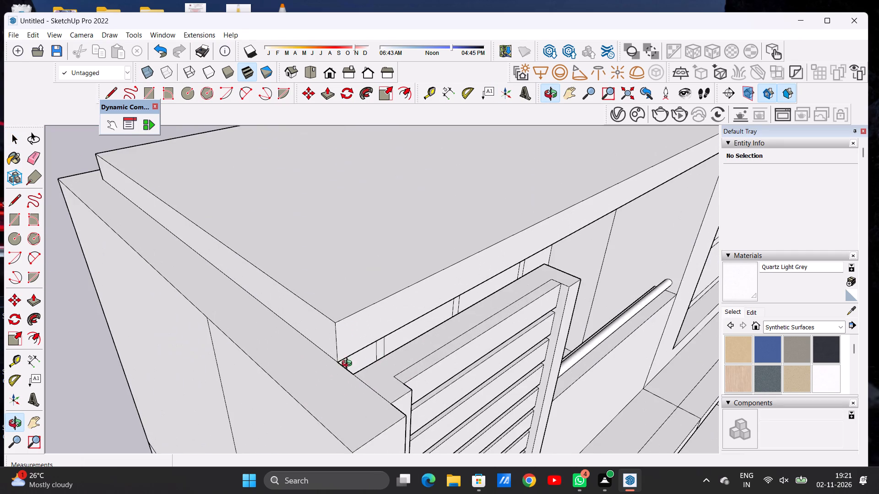
{"action": "left_click_drag", "start_coordinate": [349, 365], "coordinate": [358, 363]}
{"action": "scroll", "coordinate": [365, 349], "scroll_direction": "up", "scroll_amount": 5}
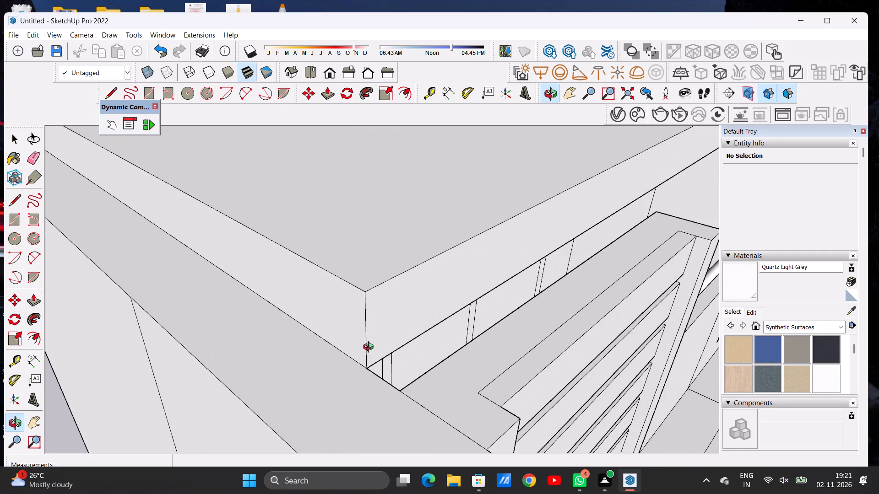
{"action": "key", "text": "p"}
{"action": "left_click", "coordinate": [377, 342]}
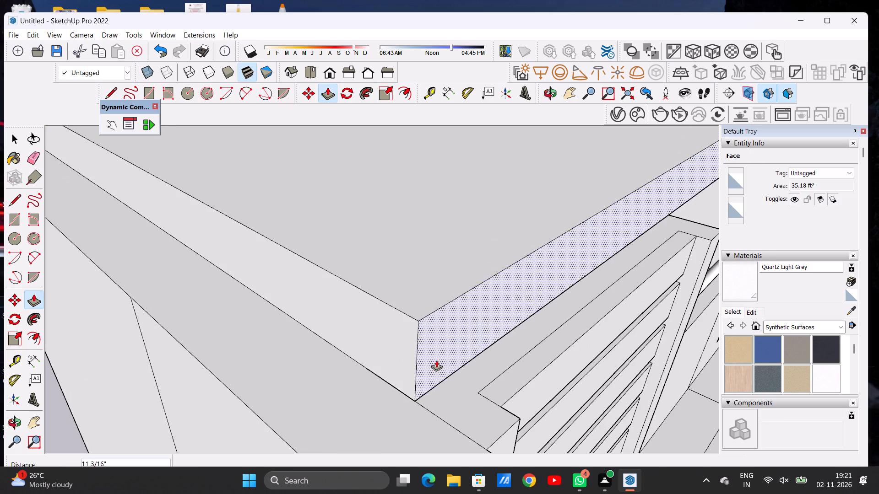
{"action": "scroll", "coordinate": [373, 345], "scroll_direction": "down", "scroll_amount": 15}
{"action": "scroll", "coordinate": [410, 364], "scroll_direction": "up", "scroll_amount": 15}
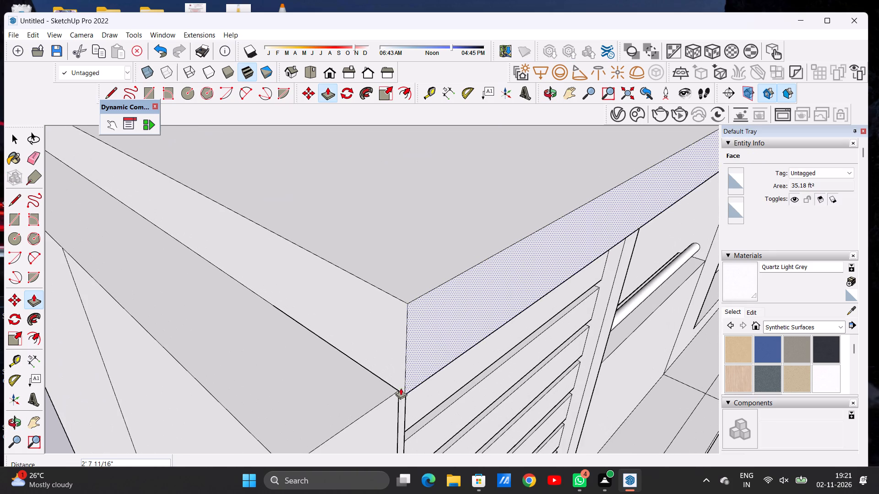
{"action": "left_click", "coordinate": [397, 393]}
{"action": "key", "text": "space"}
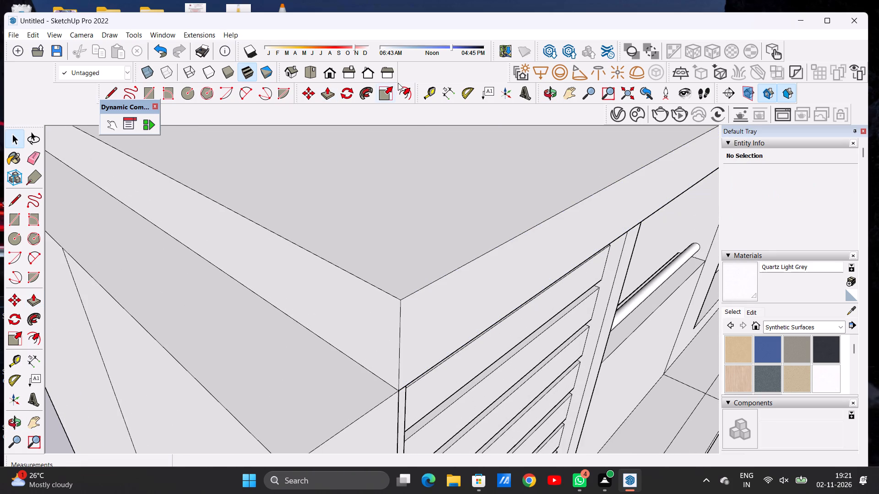
Examine the extended roof slab over the balcony and louvred screen from the front, below and above.
{"action": "left_click", "coordinate": [548, 91]}
{"action": "left_click_drag", "start_coordinate": [469, 257], "coordinate": [361, 247]}
{"action": "scroll", "coordinate": [332, 263], "scroll_direction": "down", "scroll_amount": 3}
{"action": "scroll", "coordinate": [326, 273], "scroll_direction": "up", "scroll_amount": 3}
{"action": "scroll", "coordinate": [324, 273], "scroll_direction": "down", "scroll_amount": 6}
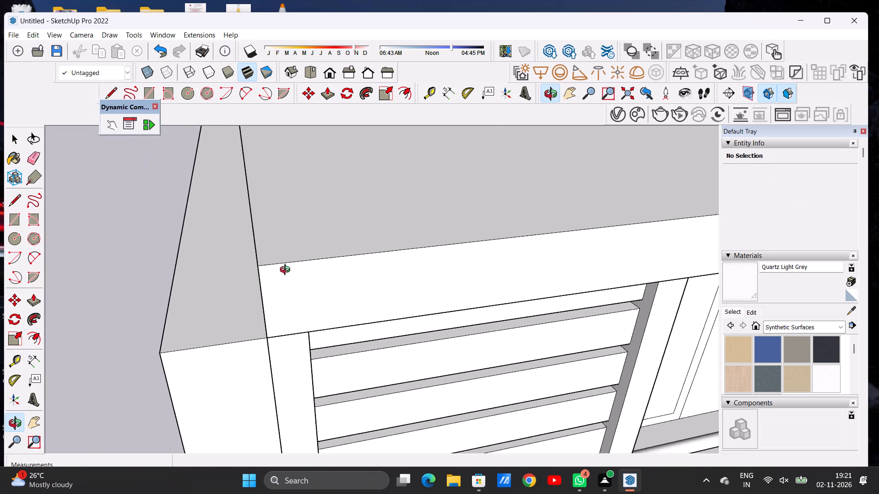
{"action": "scroll", "coordinate": [287, 271], "scroll_direction": "down", "scroll_amount": 13}
{"action": "left_click_drag", "start_coordinate": [380, 306], "coordinate": [322, 234]}
{"action": "scroll", "coordinate": [301, 293], "scroll_direction": "down", "scroll_amount": 3}
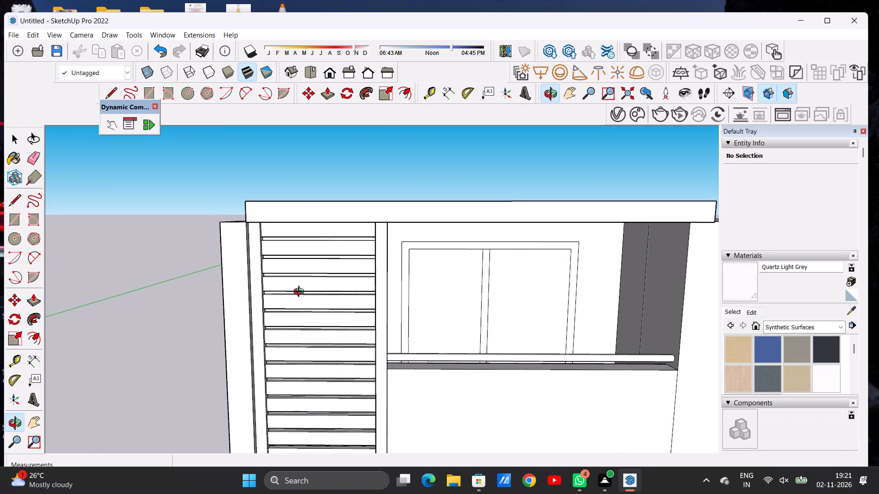
{"action": "scroll", "coordinate": [301, 293], "scroll_direction": "down", "scroll_amount": 6}
{"action": "left_click_drag", "start_coordinate": [400, 308], "coordinate": [392, 295]}
{"action": "scroll", "coordinate": [378, 292], "scroll_direction": "down", "scroll_amount": 5}
{"action": "left_click_drag", "start_coordinate": [435, 300], "coordinate": [442, 309]}
{"action": "scroll", "coordinate": [399, 289], "scroll_direction": "up", "scroll_amount": 7}
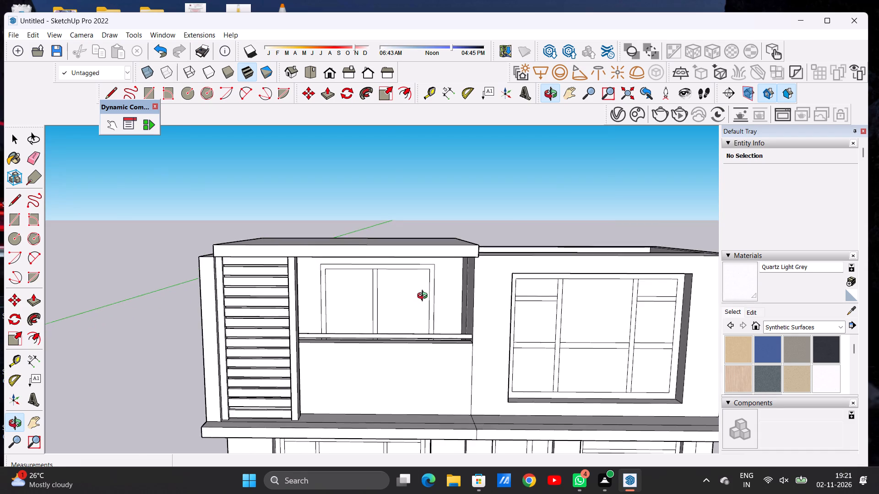
{"action": "scroll", "coordinate": [424, 297], "scroll_direction": "up", "scroll_amount": 4}
{"action": "scroll", "coordinate": [424, 297], "scroll_direction": "down", "scroll_amount": 1}
{"action": "scroll", "coordinate": [424, 298], "scroll_direction": "up", "scroll_amount": 2}
{"action": "left_click_drag", "start_coordinate": [437, 309], "coordinate": [438, 311]}
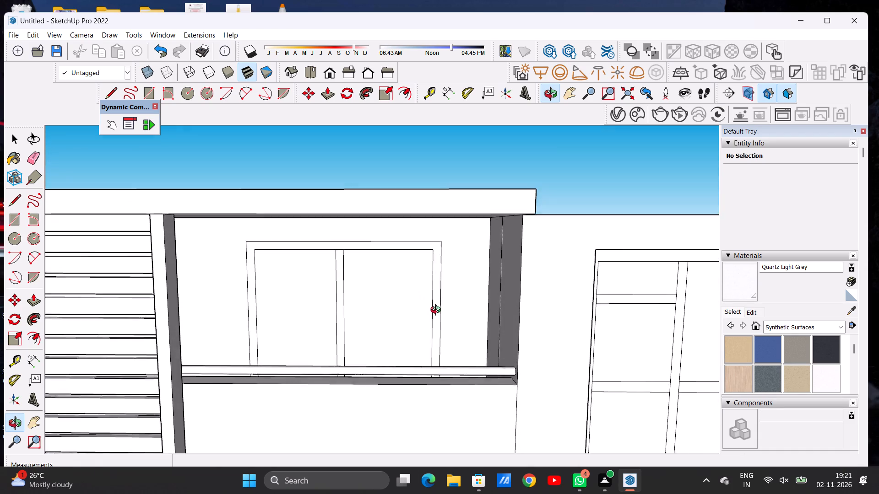
{"action": "left_click_drag", "start_coordinate": [438, 311], "coordinate": [441, 332]}
{"action": "scroll", "coordinate": [477, 296], "scroll_direction": "down", "scroll_amount": 7}
{"action": "left_click_drag", "start_coordinate": [461, 311], "coordinate": [353, 301]}
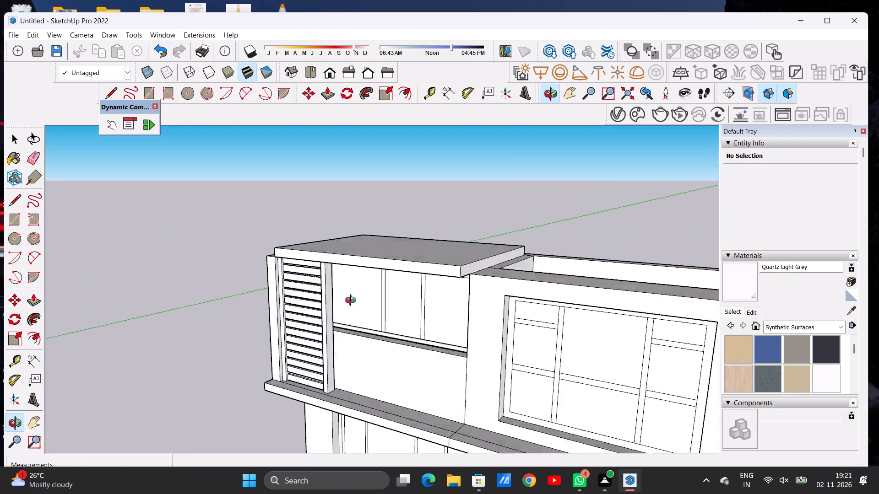
{"action": "left_click_drag", "start_coordinate": [353, 301], "coordinate": [457, 283]}
{"action": "left_click_drag", "start_coordinate": [431, 281], "coordinate": [424, 282]}
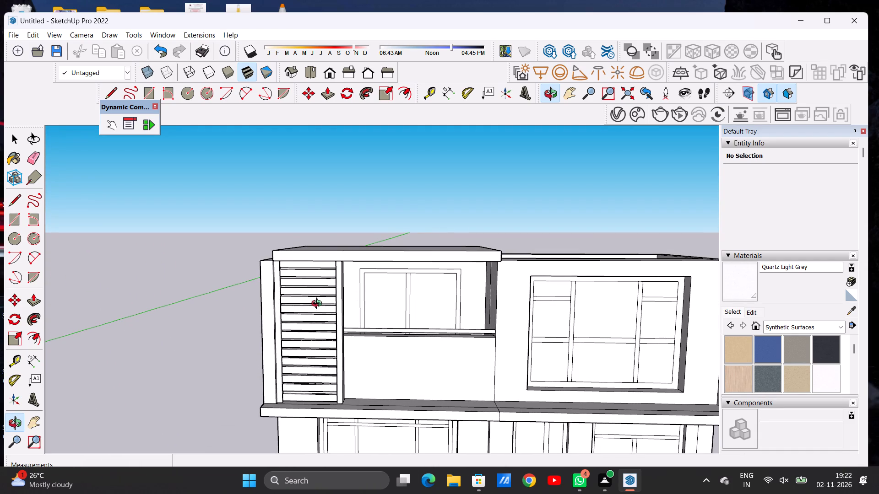
{"action": "scroll", "coordinate": [295, 309], "scroll_direction": "down", "scroll_amount": 5}
{"action": "left_click_drag", "start_coordinate": [319, 300], "coordinate": [350, 328]}
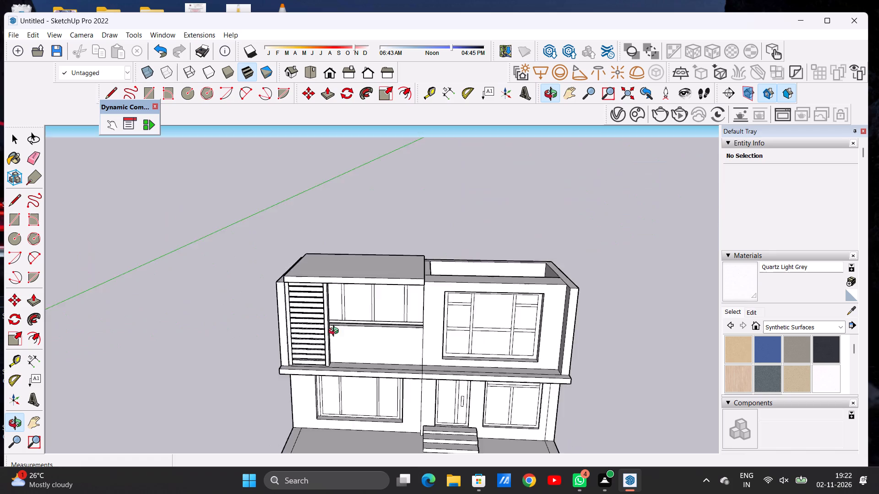
{"action": "left_click_drag", "start_coordinate": [350, 328], "coordinate": [417, 355]}
Push/Pull the roof slab's end face beside the louvred screen about 1' 7" outward to the outer edge of the side wall.
{"action": "scroll", "coordinate": [295, 295], "scroll_direction": "up", "scroll_amount": 1}
{"action": "scroll", "coordinate": [296, 295], "scroll_direction": "down", "scroll_amount": 1}
{"action": "scroll", "coordinate": [299, 295], "scroll_direction": "up", "scroll_amount": 4}
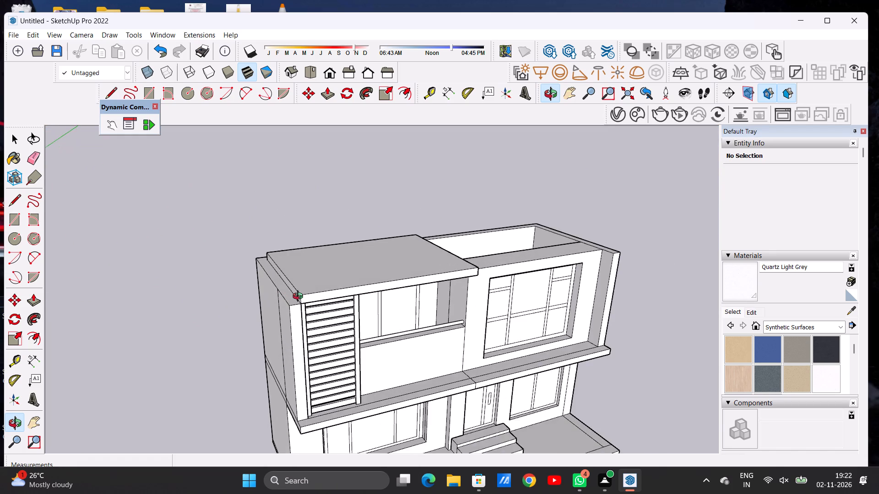
{"action": "scroll", "coordinate": [300, 298], "scroll_direction": "down", "scroll_amount": 2}
{"action": "scroll", "coordinate": [300, 298], "scroll_direction": "up", "scroll_amount": 3}
{"action": "scroll", "coordinate": [300, 300], "scroll_direction": "down", "scroll_amount": 1}
{"action": "scroll", "coordinate": [300, 300], "scroll_direction": "up", "scroll_amount": 12}
{"action": "scroll", "coordinate": [301, 305], "scroll_direction": "down", "scroll_amount": 1}
{"action": "scroll", "coordinate": [301, 305], "scroll_direction": "up", "scroll_amount": 12}
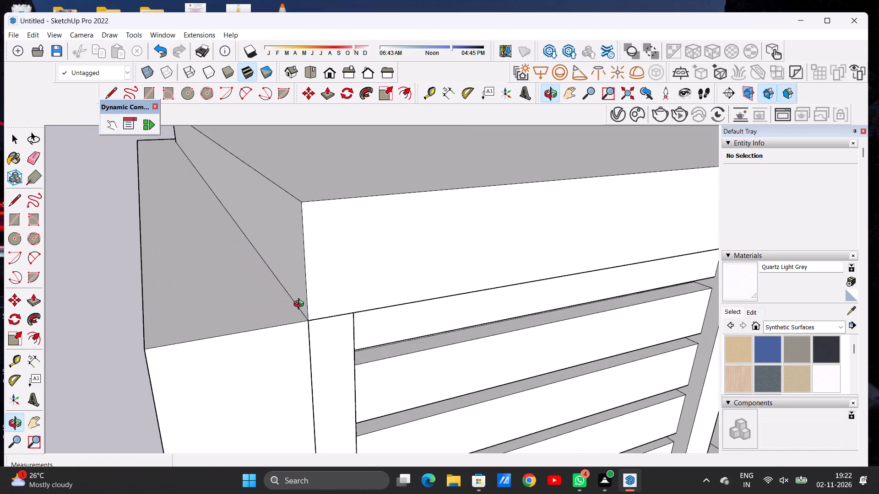
{"action": "key", "text": "p"}
{"action": "left_click", "coordinate": [304, 295]}
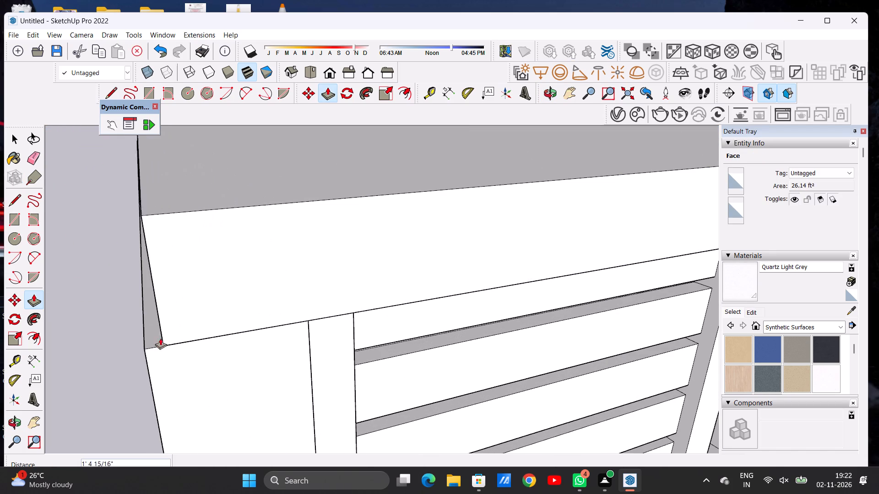
{"action": "left_click", "coordinate": [145, 351]}
{"action": "scroll", "coordinate": [175, 318], "scroll_direction": "down", "scroll_amount": 3}
{"action": "scroll", "coordinate": [175, 318], "scroll_direction": "up", "scroll_amount": 1}
{"action": "scroll", "coordinate": [175, 318], "scroll_direction": "down", "scroll_amount": 12}
{"action": "scroll", "coordinate": [178, 314], "scroll_direction": "up", "scroll_amount": 2}
{"action": "scroll", "coordinate": [178, 314], "scroll_direction": "down", "scroll_amount": 20}
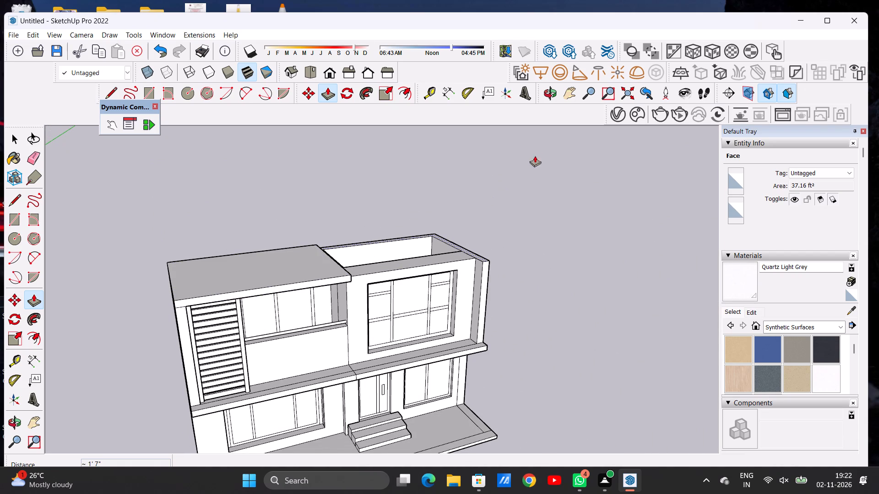
Push/Pull the roof slab's opposite end face about 29' 7" across the open roof to the outer corner of the large-window side wall.
{"action": "left_click", "coordinate": [546, 96]}
{"action": "left_click_drag", "start_coordinate": [463, 312], "coordinate": [225, 295]}
{"action": "scroll", "coordinate": [373, 264], "scroll_direction": "up", "scroll_amount": 3}
{"action": "scroll", "coordinate": [370, 264], "scroll_direction": "down", "scroll_amount": 1}
{"action": "scroll", "coordinate": [367, 265], "scroll_direction": "up", "scroll_amount": 6}
{"action": "scroll", "coordinate": [341, 267], "scroll_direction": "down", "scroll_amount": 1}
{"action": "scroll", "coordinate": [341, 267], "scroll_direction": "up", "scroll_amount": 7}
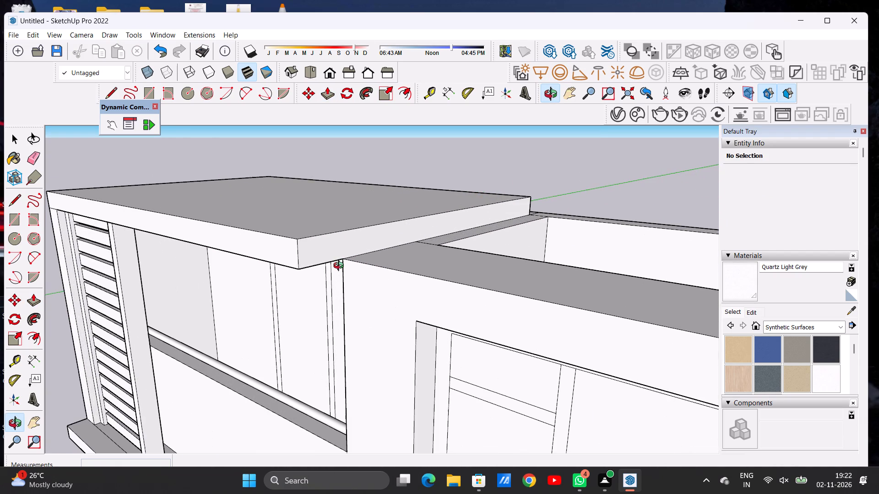
{"action": "key", "text": "p"}
{"action": "left_click", "coordinate": [324, 248]}
{"action": "scroll", "coordinate": [429, 267], "scroll_direction": "down", "scroll_amount": 13}
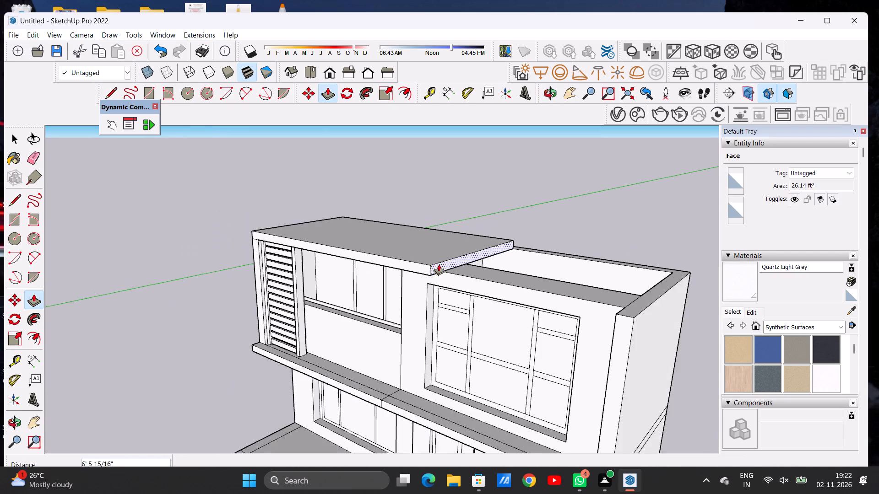
{"action": "scroll", "coordinate": [439, 264], "scroll_direction": "down", "scroll_amount": 12}
{"action": "scroll", "coordinate": [513, 288], "scroll_direction": "up", "scroll_amount": 20}
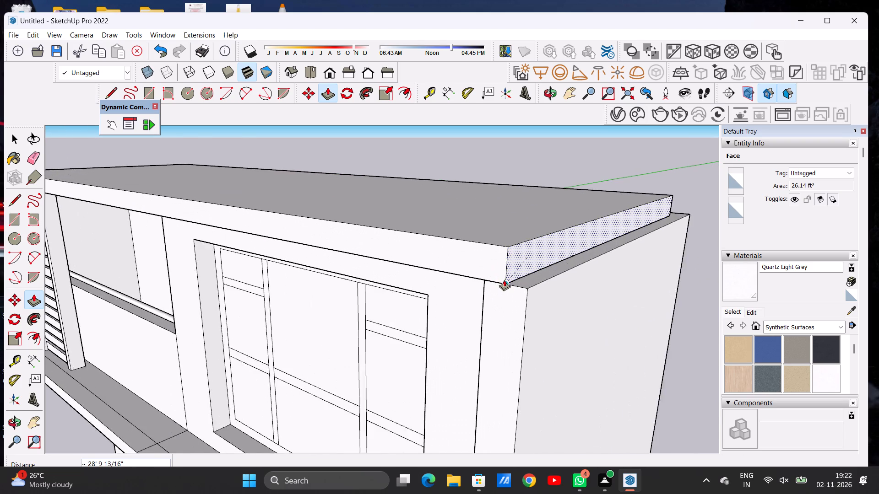
{"action": "scroll", "coordinate": [504, 279], "scroll_direction": "up", "scroll_amount": 7}
{"action": "left_click", "coordinate": [547, 300]}
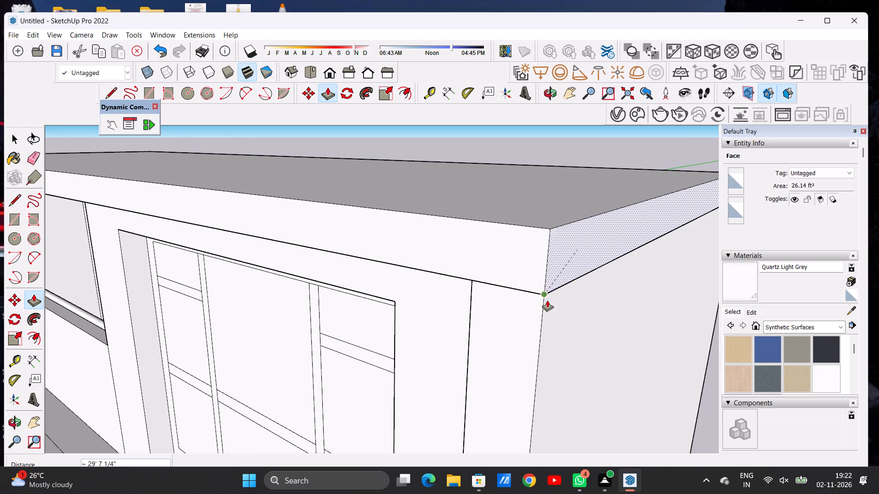
Push/Pull the roof slab's rear face about 1' 7" outward to the outer edge of the back wall.
{"action": "key", "text": "space"}
{"action": "scroll", "coordinate": [409, 314], "scroll_direction": "down", "scroll_amount": 13}
{"action": "scroll", "coordinate": [475, 292], "scroll_direction": "up", "scroll_amount": 1}
{"action": "scroll", "coordinate": [477, 290], "scroll_direction": "down", "scroll_amount": 6}
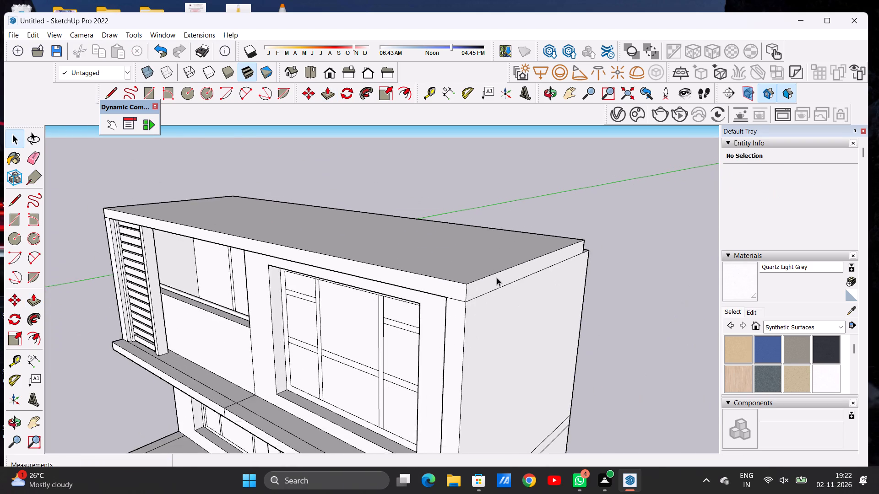
{"action": "scroll", "coordinate": [497, 278], "scroll_direction": "down", "scroll_amount": 4}
{"action": "left_click", "coordinate": [549, 97]}
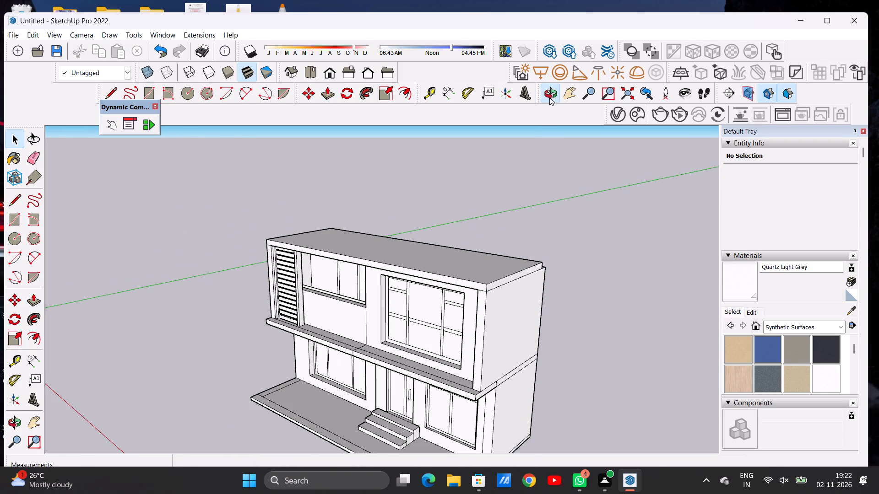
{"action": "left_click_drag", "start_coordinate": [543, 290], "coordinate": [260, 339]}
{"action": "scroll", "coordinate": [323, 357], "scroll_direction": "up", "scroll_amount": 1}
{"action": "scroll", "coordinate": [324, 357], "scroll_direction": "down", "scroll_amount": 1}
{"action": "scroll", "coordinate": [326, 356], "scroll_direction": "up", "scroll_amount": 6}
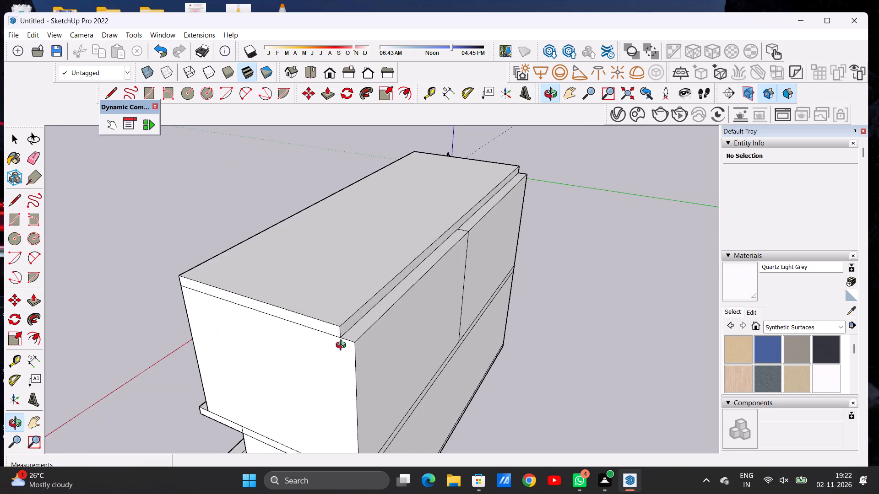
{"action": "scroll", "coordinate": [343, 346], "scroll_direction": "up", "scroll_amount": 16}
{"action": "key", "text": "p"}
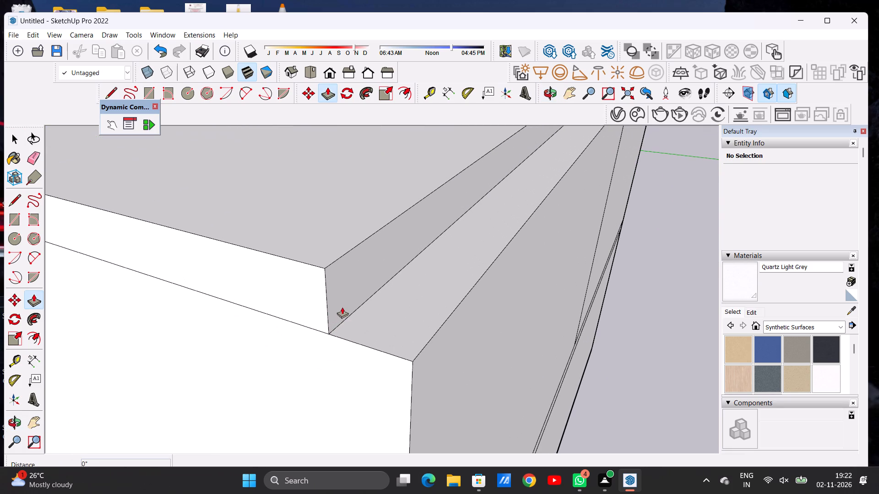
{"action": "left_click", "coordinate": [342, 307]}
{"action": "left_click", "coordinate": [411, 365]}
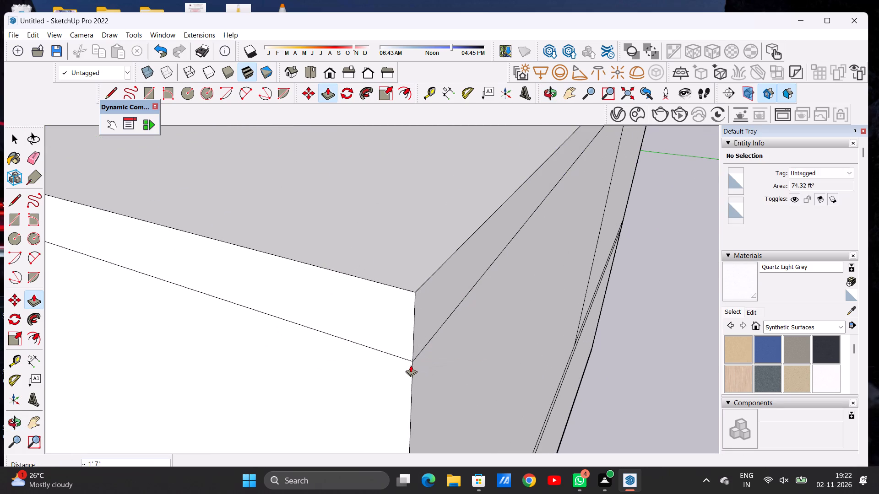
{"action": "key", "text": "space"}
Examine the roof slab and the whole house from the large-window side wall round to the front.
{"action": "left_click", "coordinate": [547, 97]}
{"action": "left_click_drag", "start_coordinate": [317, 298], "coordinate": [392, 290]}
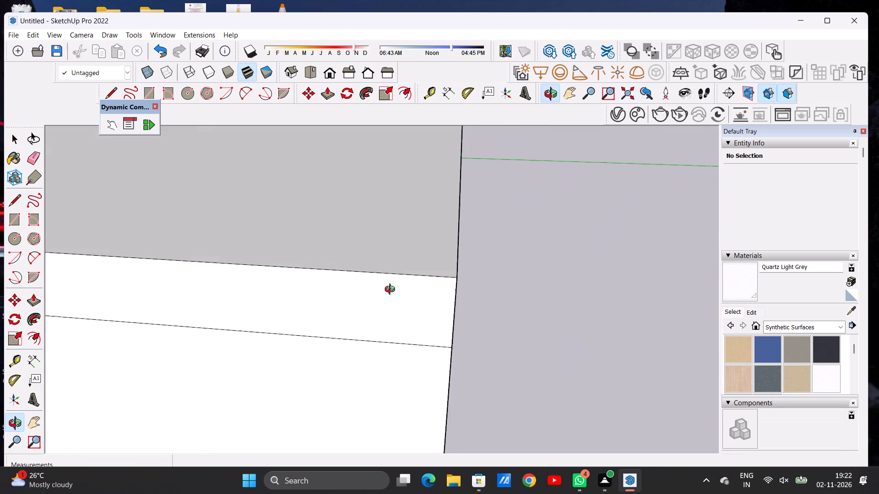
{"action": "scroll", "coordinate": [369, 317], "scroll_direction": "down", "scroll_amount": 20}
{"action": "scroll", "coordinate": [369, 317], "scroll_direction": "down", "scroll_amount": 1}
{"action": "left_click_drag", "start_coordinate": [299, 306], "coordinate": [415, 284]}
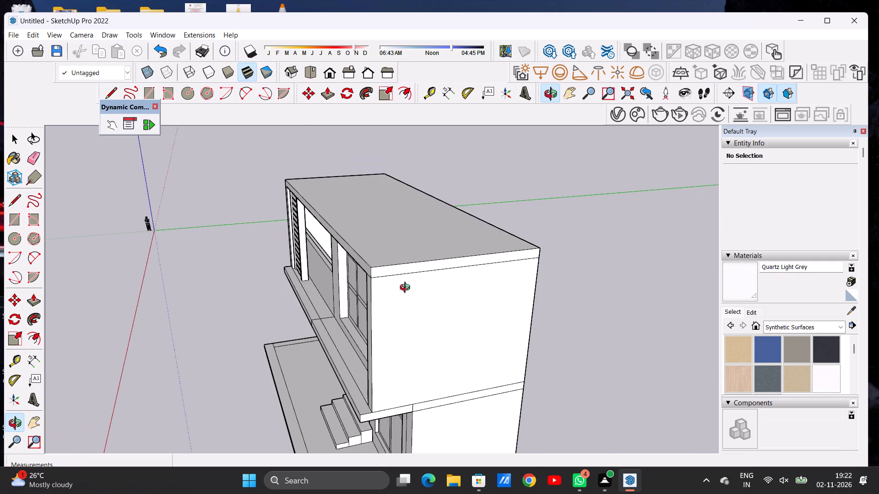
{"action": "left_click_drag", "start_coordinate": [255, 317], "coordinate": [391, 290]}
{"action": "scroll", "coordinate": [131, 370], "scroll_direction": "down", "scroll_amount": 7}
{"action": "left_click_drag", "start_coordinate": [149, 365], "coordinate": [330, 322]}
{"action": "scroll", "coordinate": [326, 349], "scroll_direction": "down", "scroll_amount": 3}
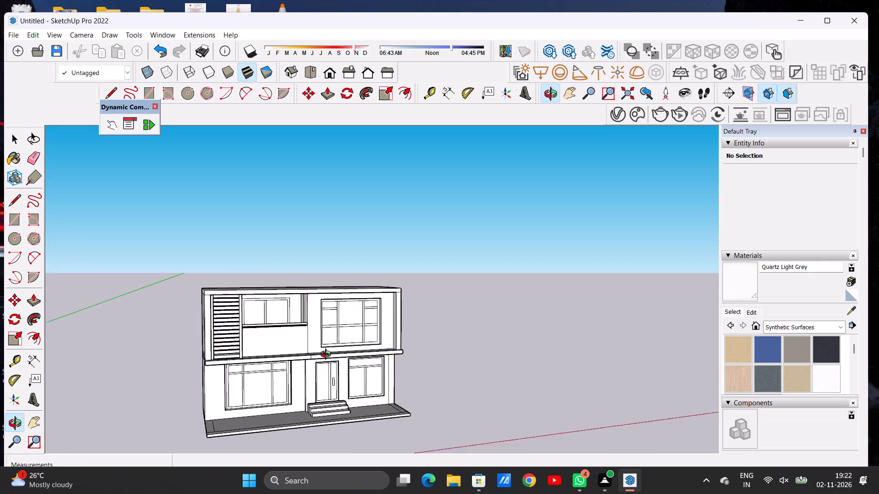
{"action": "scroll", "coordinate": [328, 355], "scroll_direction": "down", "scroll_amount": 7}
{"action": "left_click_drag", "start_coordinate": [345, 373], "coordinate": [227, 354]}
{"action": "left_click_drag", "start_coordinate": [208, 345], "coordinate": [245, 337]}
{"action": "scroll", "coordinate": [326, 347], "scroll_direction": "up", "scroll_amount": 3}
{"action": "scroll", "coordinate": [326, 348], "scroll_direction": "down", "scroll_amount": 1}
{"action": "scroll", "coordinate": [326, 348], "scroll_direction": "up", "scroll_amount": 4}
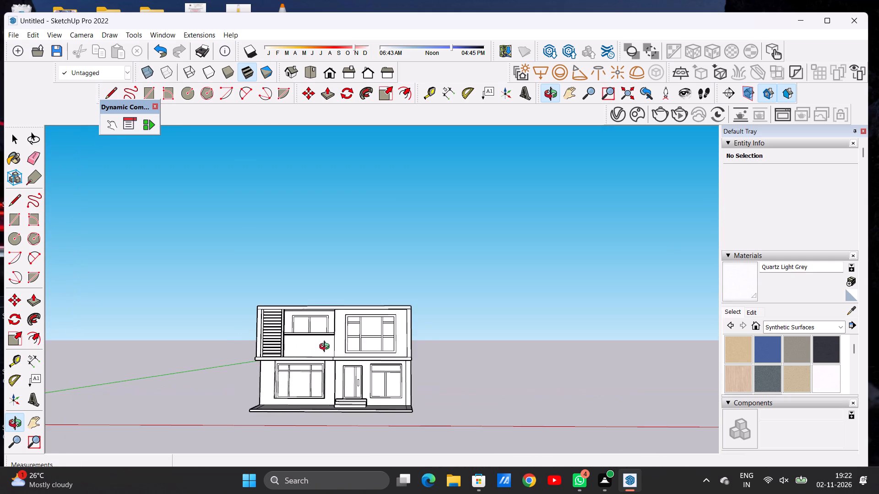
{"action": "scroll", "coordinate": [326, 348], "scroll_direction": "up", "scroll_amount": 3}
{"action": "scroll", "coordinate": [326, 348], "scroll_direction": "down", "scroll_amount": 2}
{"action": "scroll", "coordinate": [326, 348], "scroll_direction": "up", "scroll_amount": 4}
Erase the short vertical seam line on the front face of the projecting slab between the two storeys.
{"action": "left_click_drag", "start_coordinate": [321, 342], "coordinate": [311, 401]}
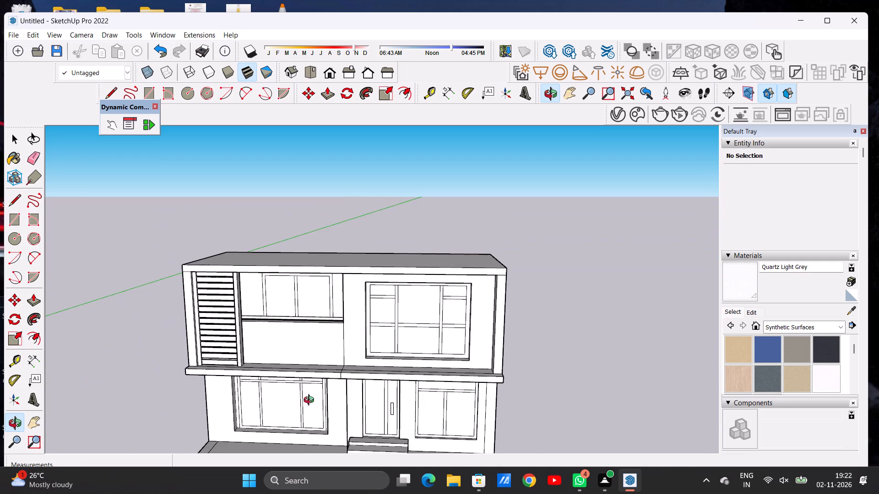
{"action": "left_click_drag", "start_coordinate": [311, 401], "coordinate": [319, 413]}
{"action": "scroll", "coordinate": [351, 379], "scroll_direction": "up", "scroll_amount": 10}
{"action": "scroll", "coordinate": [343, 377], "scroll_direction": "down", "scroll_amount": 1}
{"action": "scroll", "coordinate": [343, 377], "scroll_direction": "up", "scroll_amount": 9}
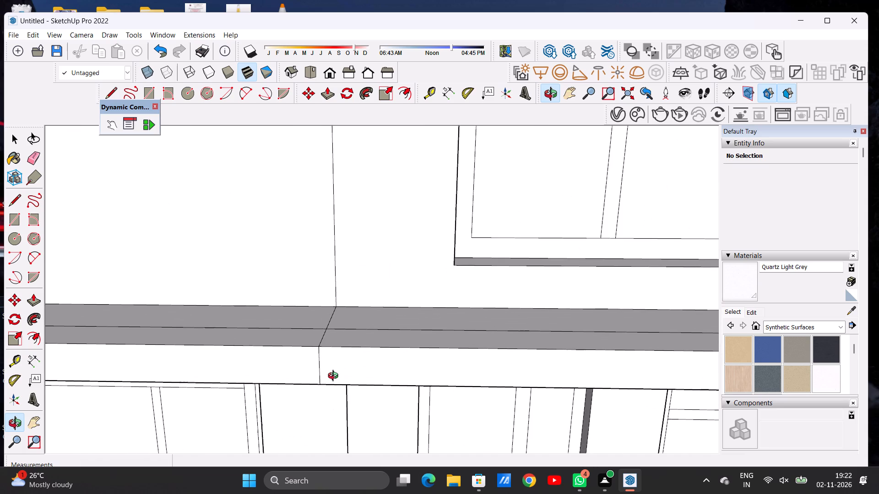
{"action": "key", "text": "e"}
{"action": "left_click_drag", "start_coordinate": [324, 367], "coordinate": [309, 369]}
{"action": "scroll", "coordinate": [366, 366], "scroll_direction": "down", "scroll_amount": 12}
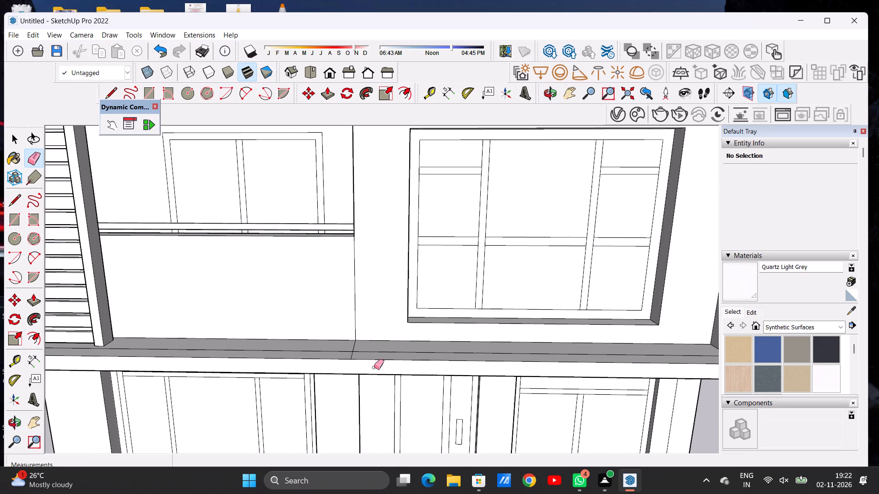
{"action": "key", "text": "space"}
Examine the front facade's proportions from straight ahead, at an angle, and from slightly above and below.
{"action": "left_click", "coordinate": [550, 94]}
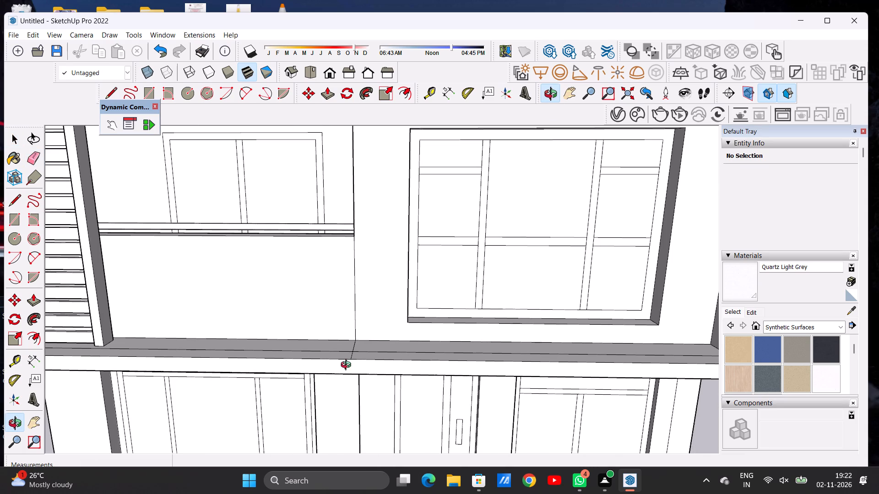
{"action": "scroll", "coordinate": [325, 391], "scroll_direction": "down", "scroll_amount": 8}
{"action": "left_click_drag", "start_coordinate": [325, 404], "coordinate": [339, 362]}
{"action": "scroll", "coordinate": [394, 359], "scroll_direction": "down", "scroll_amount": 8}
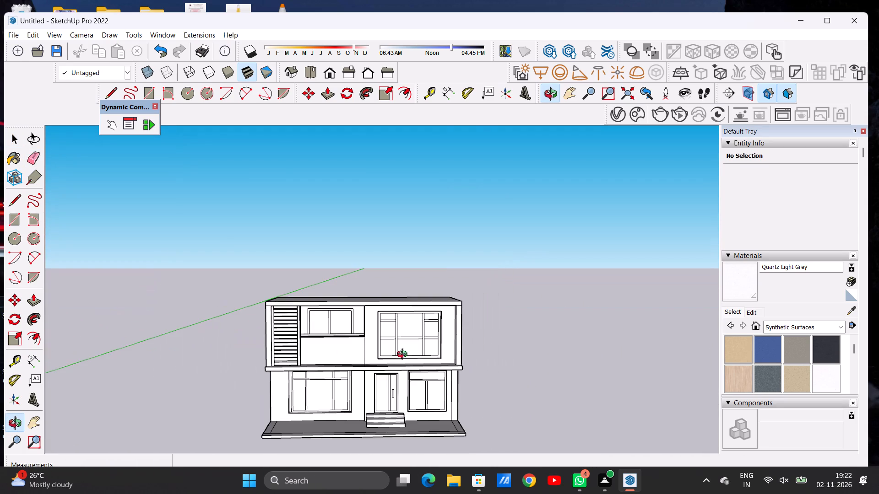
{"action": "left_click_drag", "start_coordinate": [348, 376], "coordinate": [334, 383]}
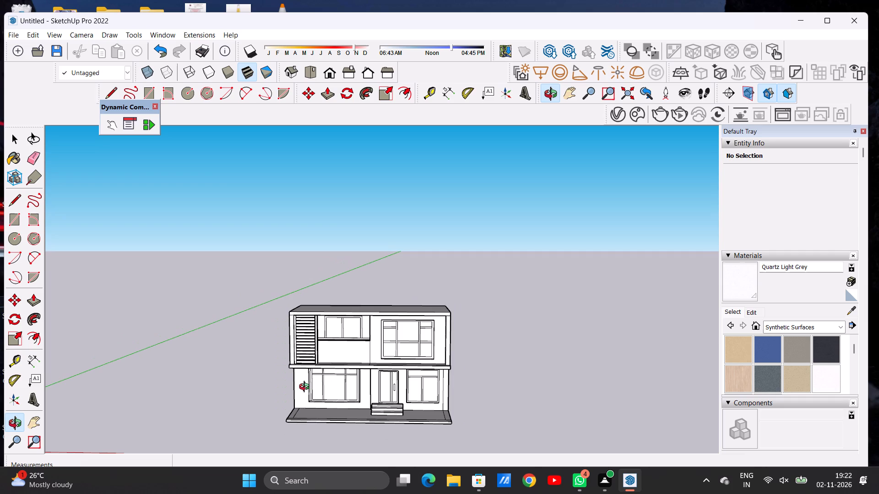
{"action": "scroll", "coordinate": [307, 386], "scroll_direction": "down", "scroll_amount": 7}
{"action": "scroll", "coordinate": [342, 362], "scroll_direction": "up", "scroll_amount": 17}
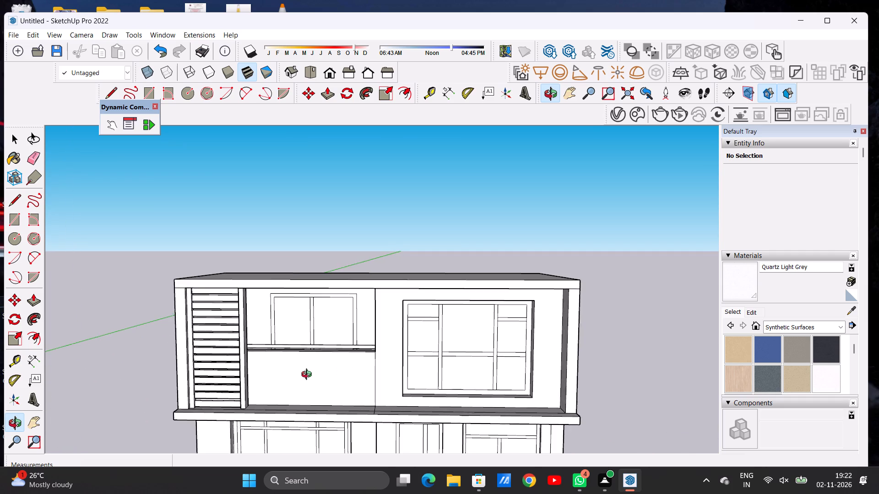
{"action": "left_click_drag", "start_coordinate": [309, 376], "coordinate": [315, 367]}
{"action": "scroll", "coordinate": [357, 380], "scroll_direction": "down", "scroll_amount": 12}
{"action": "left_click_drag", "start_coordinate": [402, 389], "coordinate": [391, 372]}
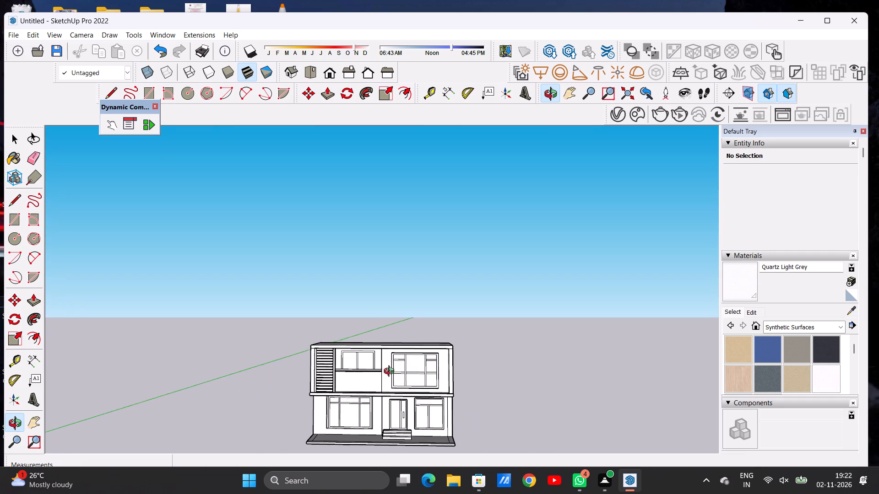
{"action": "left_click_drag", "start_coordinate": [391, 372], "coordinate": [399, 377]}
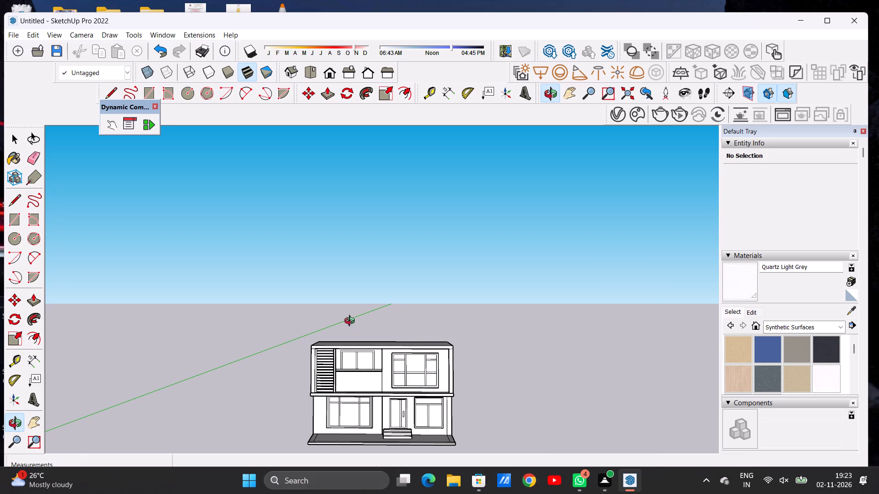
{"action": "scroll", "coordinate": [410, 322], "scroll_direction": "down", "scroll_amount": 8}
{"action": "scroll", "coordinate": [403, 377], "scroll_direction": "up", "scroll_amount": 9}
{"action": "scroll", "coordinate": [414, 352], "scroll_direction": "down", "scroll_amount": 1}
{"action": "scroll", "coordinate": [414, 352], "scroll_direction": "up", "scroll_amount": 4}
{"action": "left_click_drag", "start_coordinate": [447, 354], "coordinate": [299, 357]}
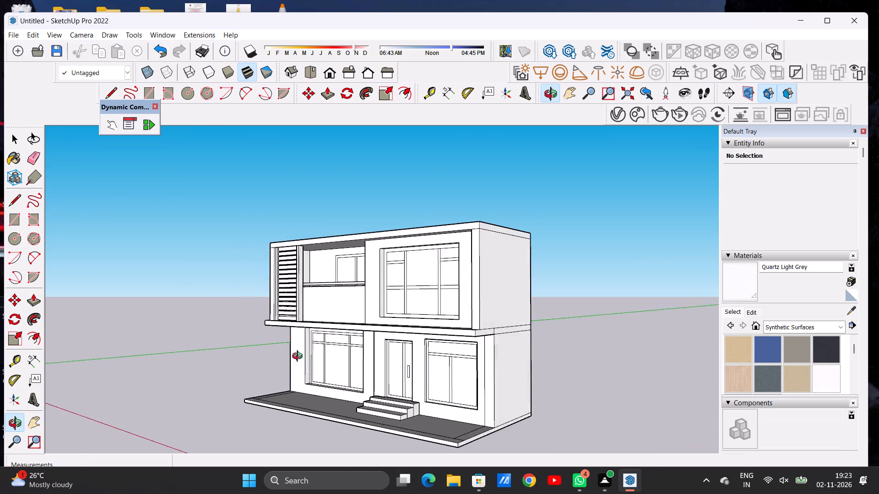
{"action": "left_click_drag", "start_coordinate": [299, 357], "coordinate": [450, 347]}
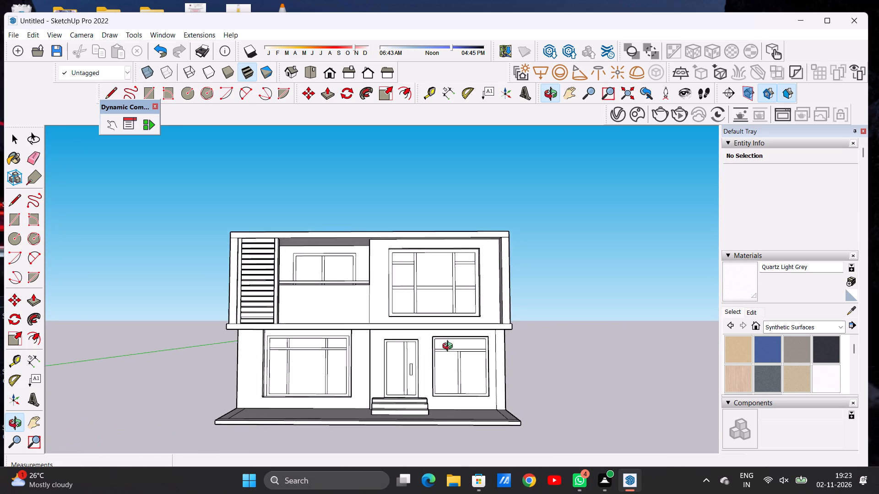
{"action": "left_click_drag", "start_coordinate": [450, 347], "coordinate": [449, 385]}
{"action": "scroll", "coordinate": [454, 322], "scroll_direction": "down", "scroll_amount": 7}
{"action": "left_click_drag", "start_coordinate": [430, 332], "coordinate": [412, 290]}
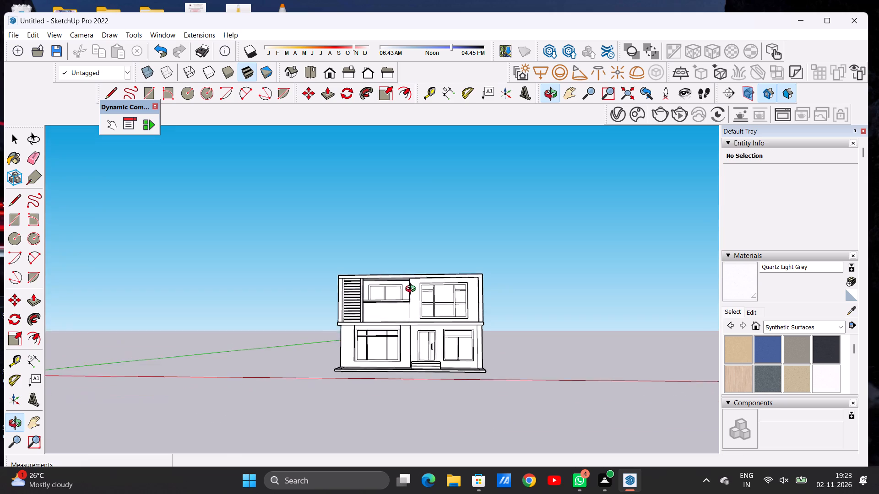
{"action": "left_click_drag", "start_coordinate": [412, 290], "coordinate": [415, 310]}
{"action": "scroll", "coordinate": [334, 307], "scroll_direction": "up", "scroll_amount": 6}
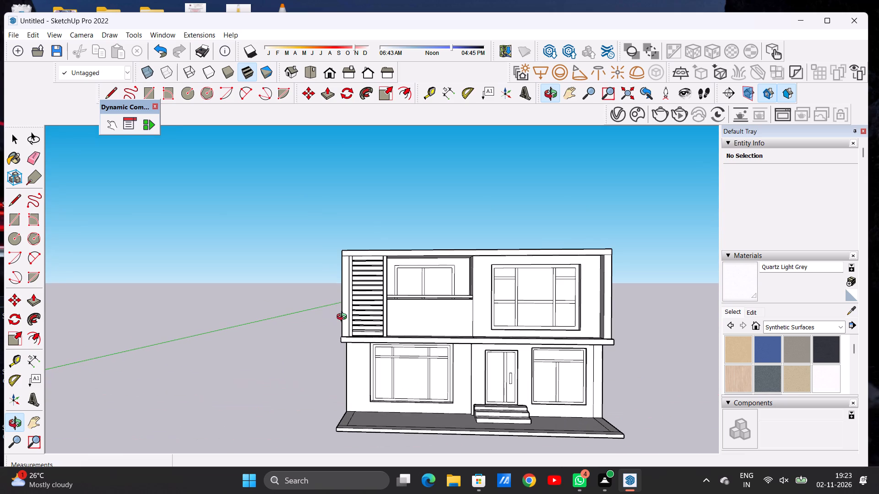
{"action": "scroll", "coordinate": [329, 327], "scroll_direction": "down", "scroll_amount": 3}
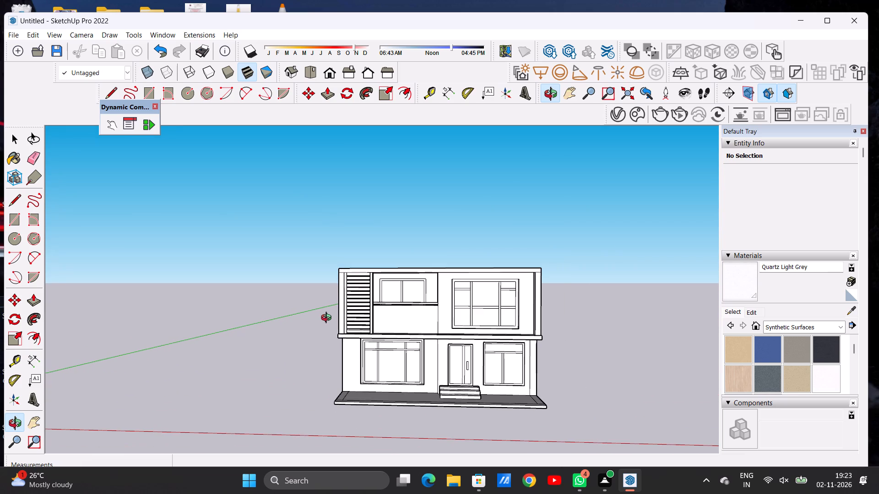
Push/Pull the front end face of the side wall beside the louvred screen about 1' 7" forward, flush with the floor slab's front edge.
{"action": "left_click_drag", "start_coordinate": [328, 319], "coordinate": [422, 382]}
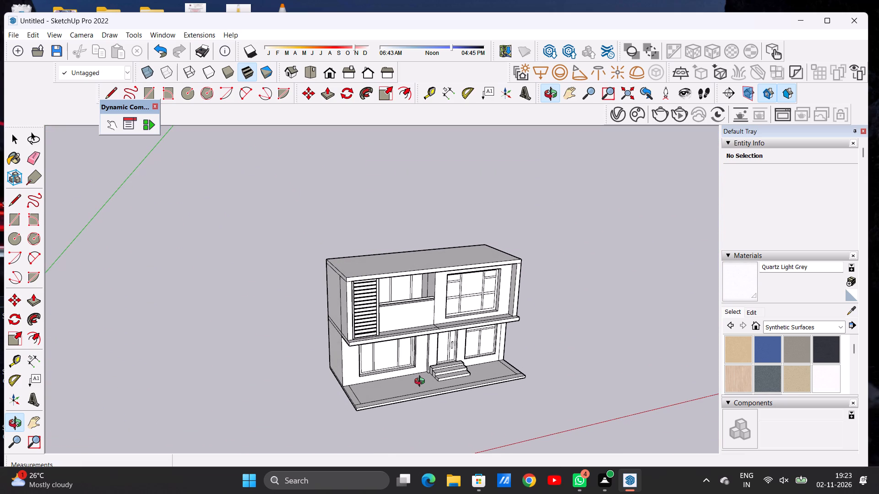
{"action": "scroll", "coordinate": [359, 360], "scroll_direction": "up", "scroll_amount": 6}
{"action": "left_click_drag", "start_coordinate": [350, 331], "coordinate": [346, 354]}
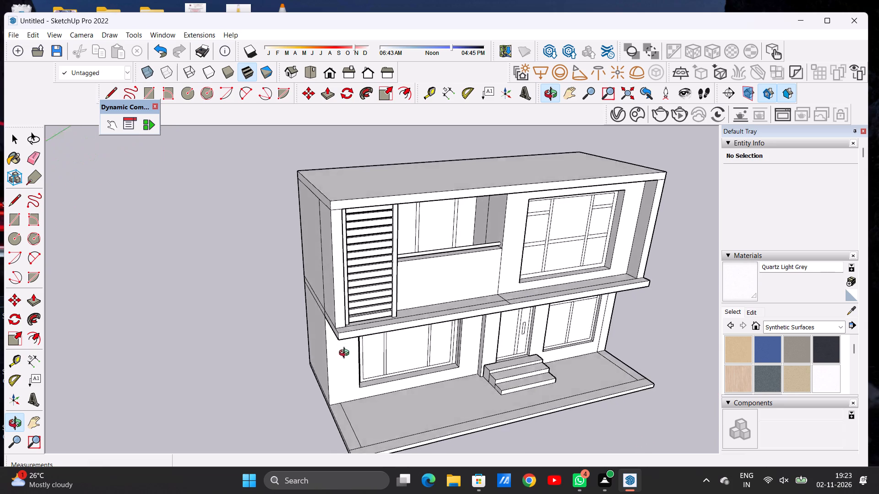
{"action": "left_click_drag", "start_coordinate": [346, 354], "coordinate": [360, 385]}
{"action": "scroll", "coordinate": [347, 326], "scroll_direction": "up", "scroll_amount": 11}
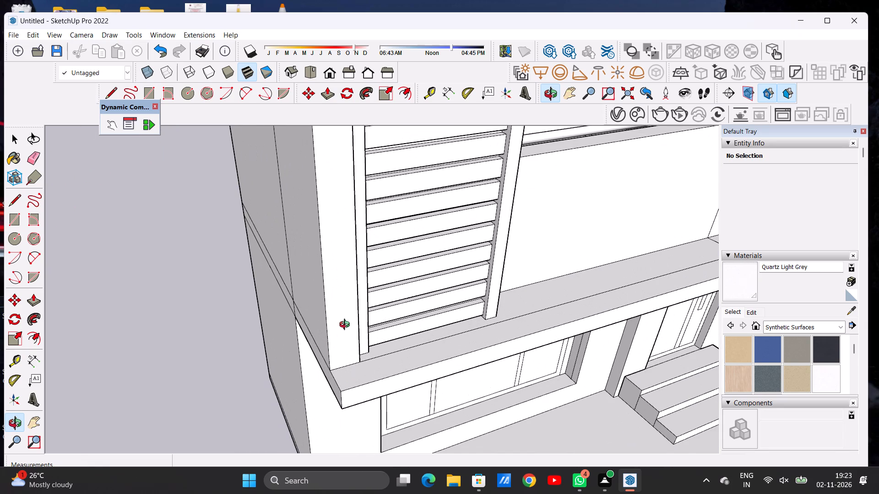
{"action": "key", "text": "p"}
{"action": "left_click", "coordinate": [340, 352]}
{"action": "left_click", "coordinate": [344, 390]}
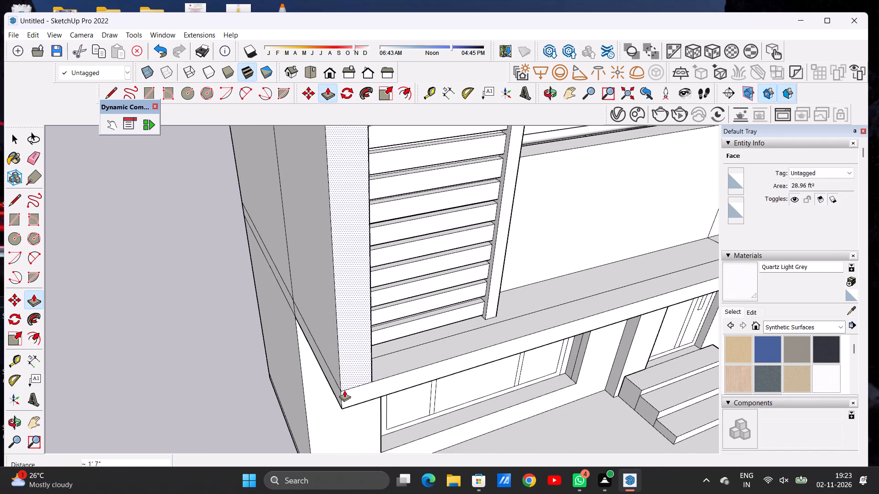
{"action": "key", "text": "space"}
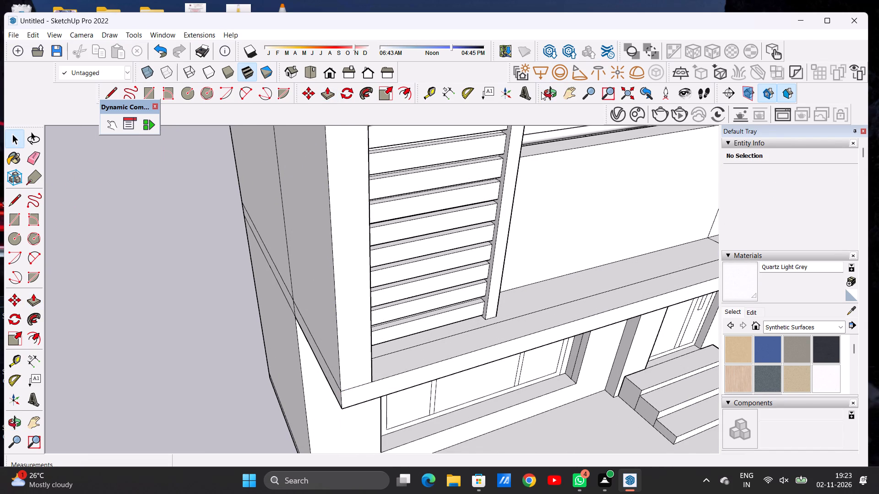
Push/Pull the roof slab's front face about 1' 7" forward, flush with the front of the side wall beside the louvred screen.
{"action": "left_click", "coordinate": [540, 92]}
{"action": "left_click", "coordinate": [553, 92]}
{"action": "left_click_drag", "start_coordinate": [548, 166], "coordinate": [466, 156]}
{"action": "scroll", "coordinate": [411, 233], "scroll_direction": "down", "scroll_amount": 11}
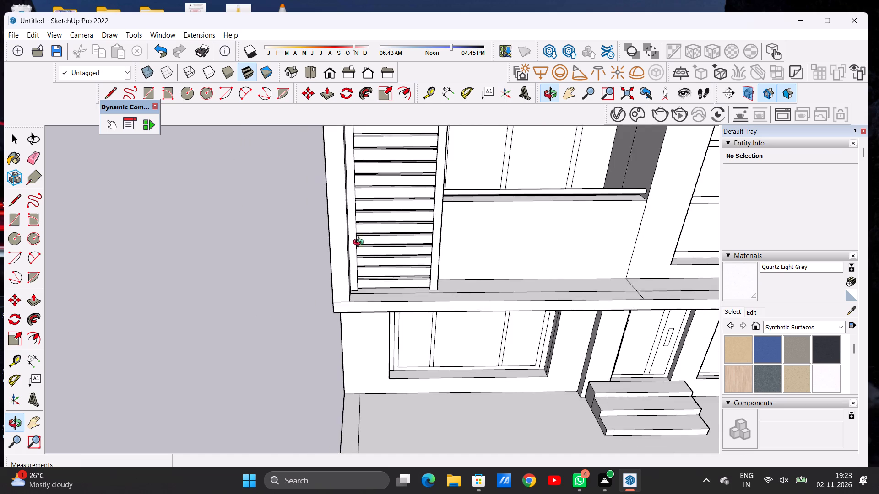
{"action": "scroll", "coordinate": [360, 243], "scroll_direction": "down", "scroll_amount": 4}
{"action": "left_click_drag", "start_coordinate": [415, 254], "coordinate": [550, 272]}
{"action": "scroll", "coordinate": [346, 191], "scroll_direction": "up", "scroll_amount": 17}
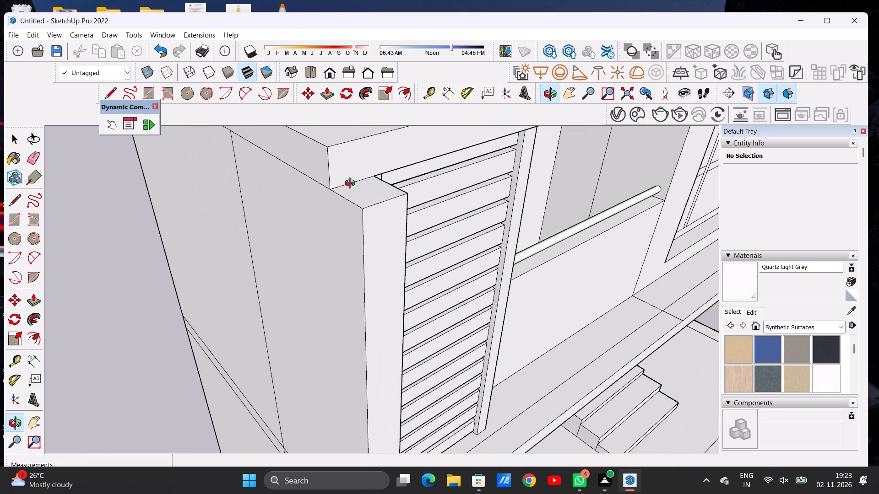
{"action": "key", "text": "p"}
{"action": "left_click", "coordinate": [339, 172]}
{"action": "left_click", "coordinate": [360, 209]}
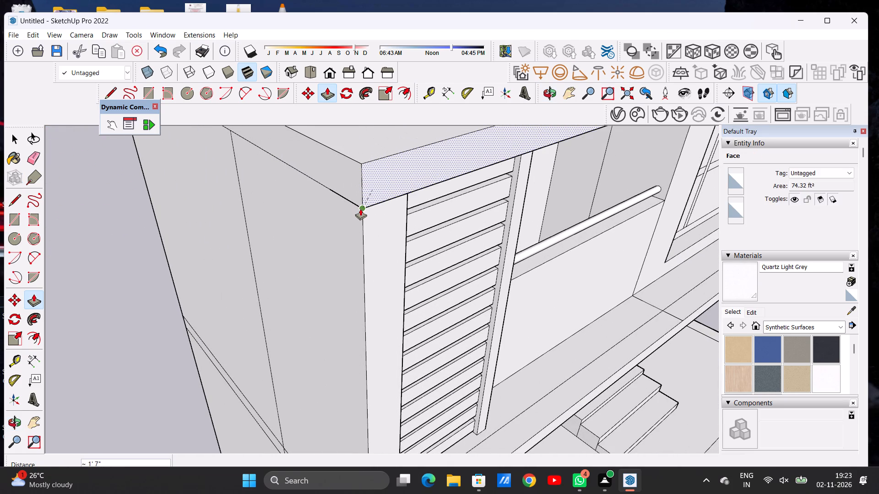
{"action": "key", "text": "space"}
Examine the extended roof slab and side wall around the louvred screen and balcony from the front.
{"action": "left_click", "coordinate": [548, 91]}
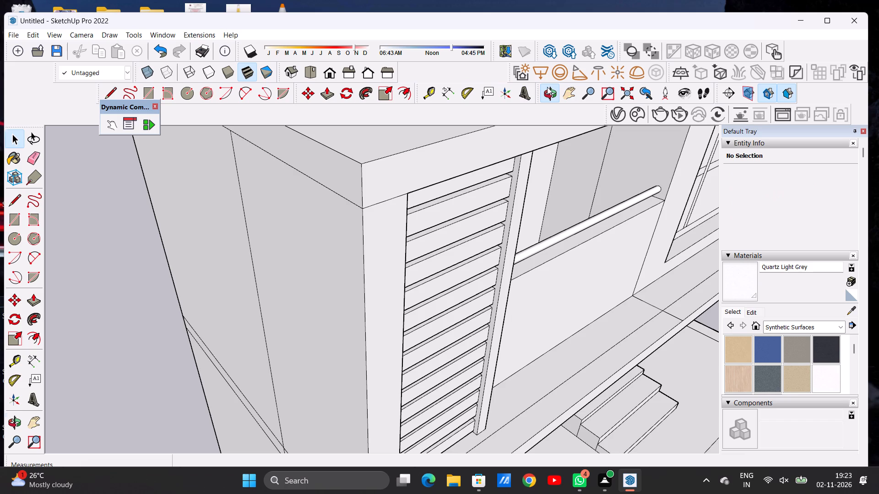
{"action": "left_click_drag", "start_coordinate": [415, 245], "coordinate": [320, 238]}
{"action": "scroll", "coordinate": [320, 241], "scroll_direction": "down", "scroll_amount": 4}
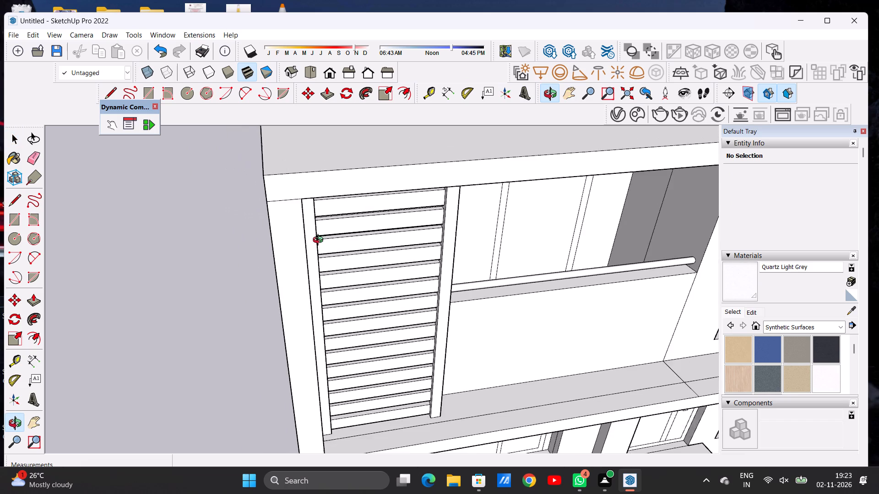
{"action": "scroll", "coordinate": [319, 237], "scroll_direction": "down", "scroll_amount": 20}
{"action": "scroll", "coordinate": [319, 237], "scroll_direction": "down", "scroll_amount": 2}
{"action": "left_click_drag", "start_coordinate": [358, 252], "coordinate": [337, 189]}
{"action": "scroll", "coordinate": [338, 219], "scroll_direction": "up", "scroll_amount": 3}
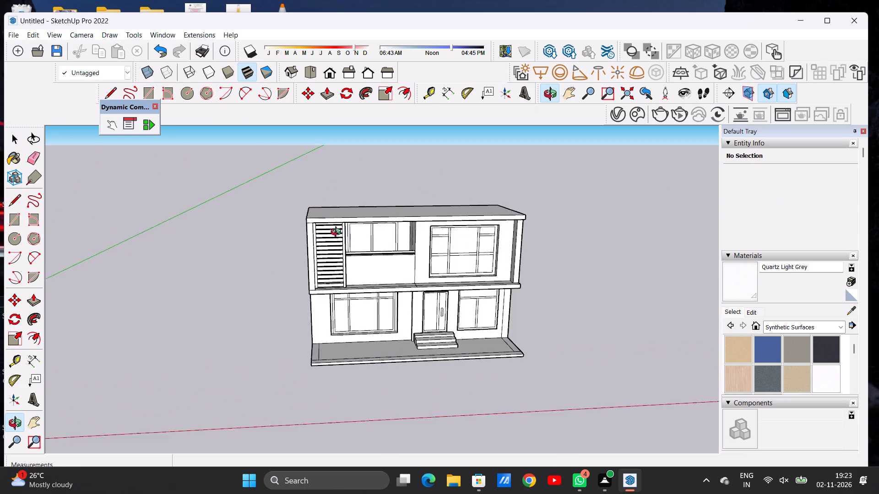
{"action": "scroll", "coordinate": [338, 233], "scroll_direction": "up", "scroll_amount": 9}
{"action": "left_click_drag", "start_coordinate": [331, 267], "coordinate": [240, 243]}
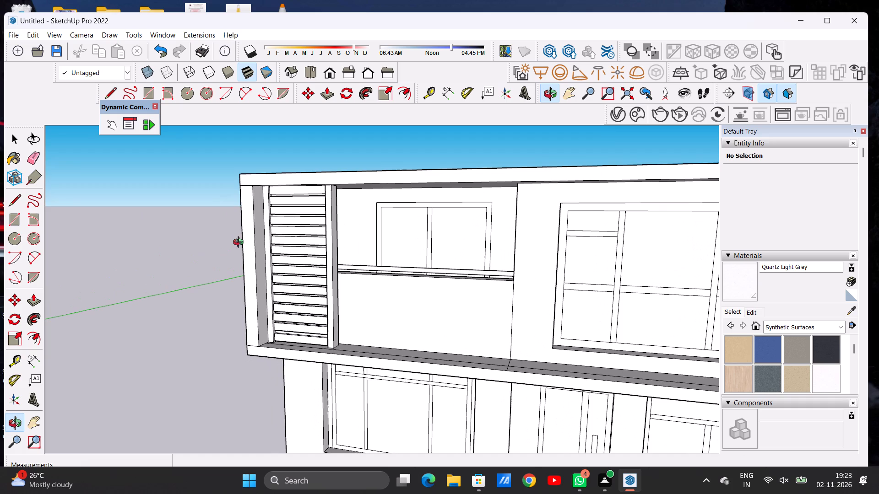
Examine the extended roof slab, louvred screen and projecting side walls from the front, from above and close up.
{"action": "scroll", "coordinate": [246, 223], "scroll_direction": "down", "scroll_amount": 7}
{"action": "left_click_drag", "start_coordinate": [256, 263], "coordinate": [357, 244]}
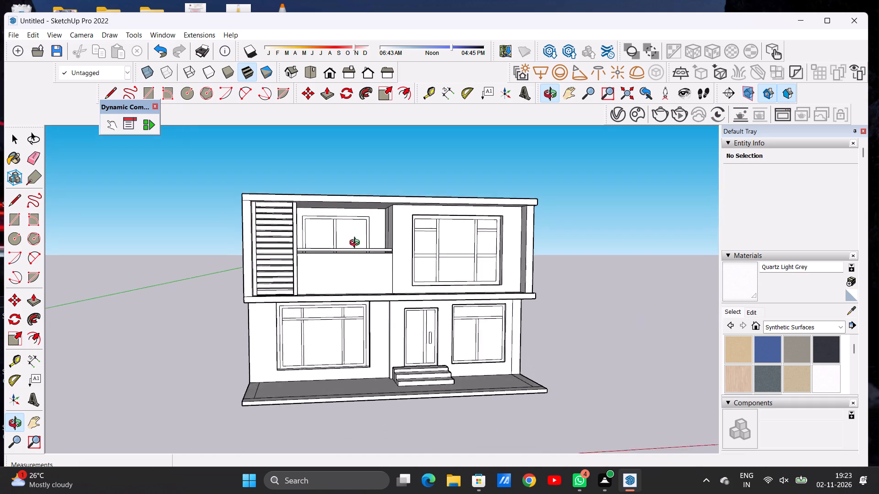
{"action": "left_click_drag", "start_coordinate": [357, 244], "coordinate": [343, 244]}
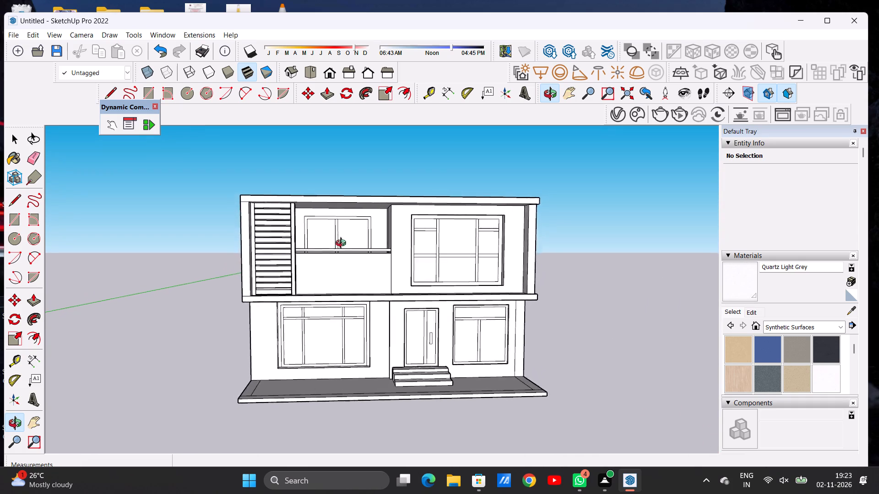
{"action": "left_click_drag", "start_coordinate": [343, 244], "coordinate": [268, 293]}
{"action": "scroll", "coordinate": [253, 212], "scroll_direction": "up", "scroll_amount": 13}
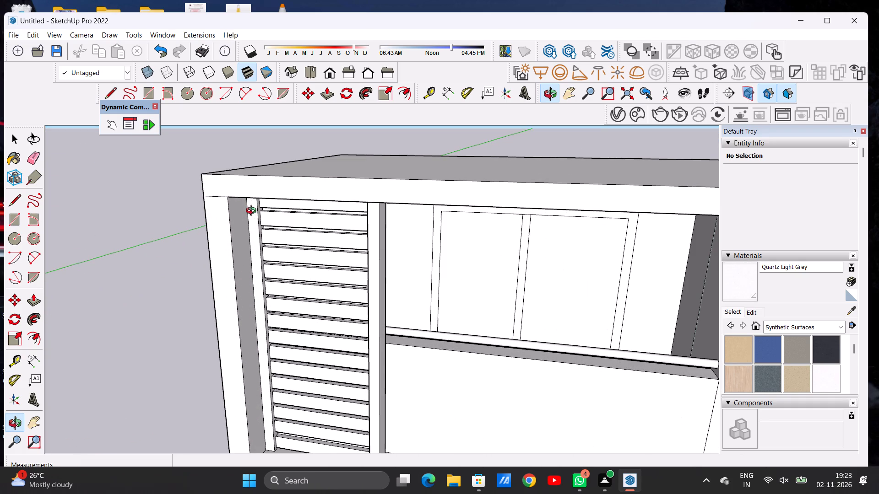
{"action": "scroll", "coordinate": [259, 215], "scroll_direction": "down", "scroll_amount": 8}
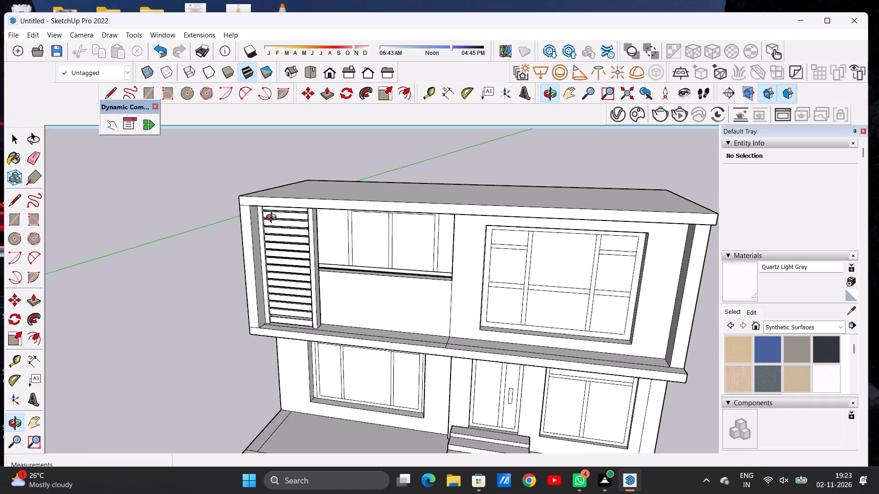
{"action": "scroll", "coordinate": [273, 219], "scroll_direction": "down", "scroll_amount": 1}
{"action": "left_click_drag", "start_coordinate": [251, 252], "coordinate": [267, 243]}
{"action": "scroll", "coordinate": [304, 263], "scroll_direction": "down", "scroll_amount": 8}
{"action": "left_click_drag", "start_coordinate": [347, 278], "coordinate": [299, 267]}
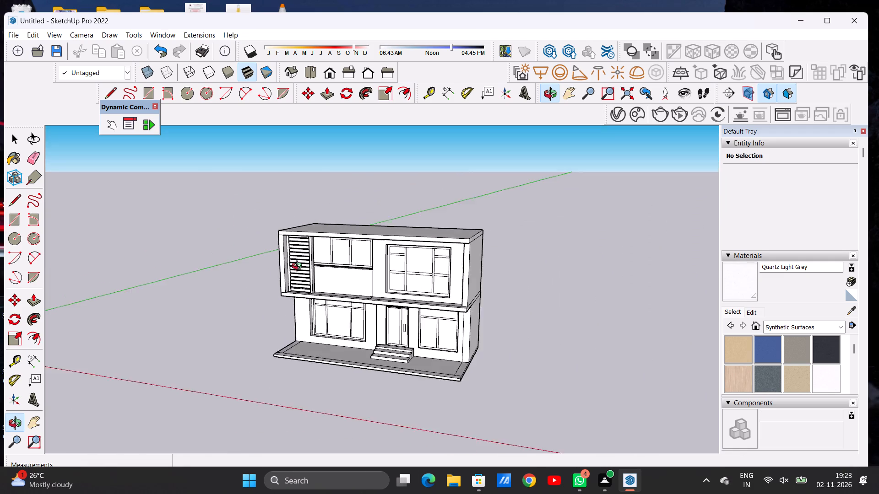
{"action": "left_click_drag", "start_coordinate": [299, 267], "coordinate": [344, 247]}
{"action": "scroll", "coordinate": [318, 280], "scroll_direction": "up", "scroll_amount": 1}
{"action": "scroll", "coordinate": [317, 280], "scroll_direction": "down", "scroll_amount": 1}
{"action": "scroll", "coordinate": [317, 281], "scroll_direction": "up", "scroll_amount": 3}
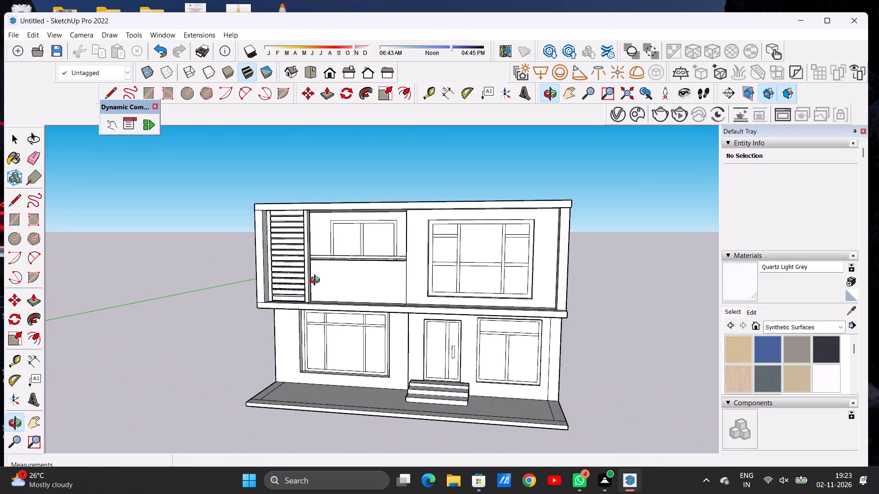
{"action": "scroll", "coordinate": [317, 281], "scroll_direction": "up", "scroll_amount": 3}
{"action": "left_click_drag", "start_coordinate": [263, 284], "coordinate": [313, 292]}
{"action": "scroll", "coordinate": [230, 289], "scroll_direction": "down", "scroll_amount": 1}
{"action": "scroll", "coordinate": [230, 289], "scroll_direction": "up", "scroll_amount": 1}
{"action": "scroll", "coordinate": [230, 289], "scroll_direction": "down", "scroll_amount": 7}
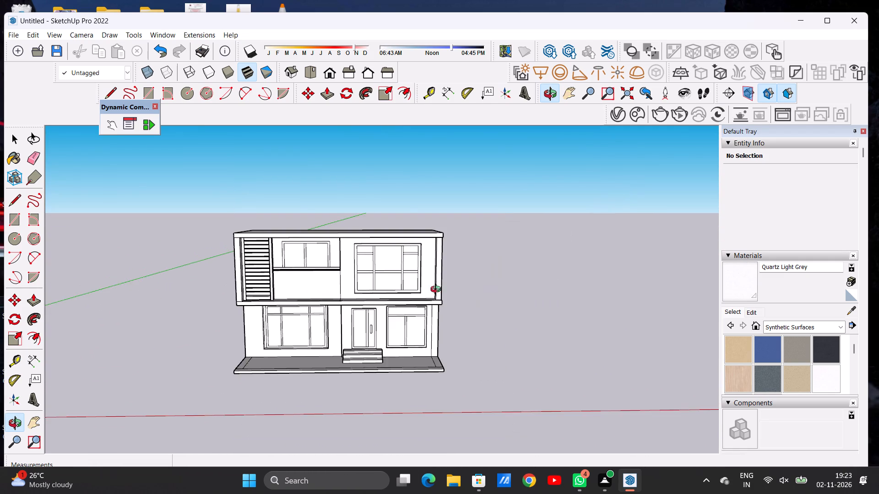
Push/Pull the front end face of the upper side wall beside the large window about 1' 7" forward, flush with the floor slab's front edge.
{"action": "left_click_drag", "start_coordinate": [437, 290], "coordinate": [283, 362]}
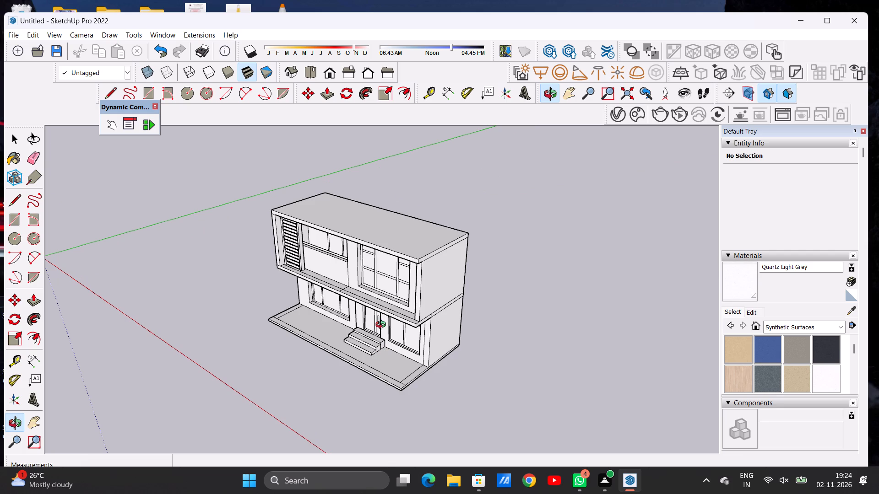
{"action": "scroll", "coordinate": [416, 329], "scroll_direction": "up", "scroll_amount": 2}
{"action": "scroll", "coordinate": [416, 329], "scroll_direction": "down", "scroll_amount": 1}
{"action": "scroll", "coordinate": [416, 329], "scroll_direction": "up", "scroll_amount": 7}
{"action": "scroll", "coordinate": [417, 320], "scroll_direction": "down", "scroll_amount": 1}
{"action": "scroll", "coordinate": [417, 320], "scroll_direction": "up", "scroll_amount": 5}
{"action": "left_click_drag", "start_coordinate": [402, 309], "coordinate": [458, 316]}
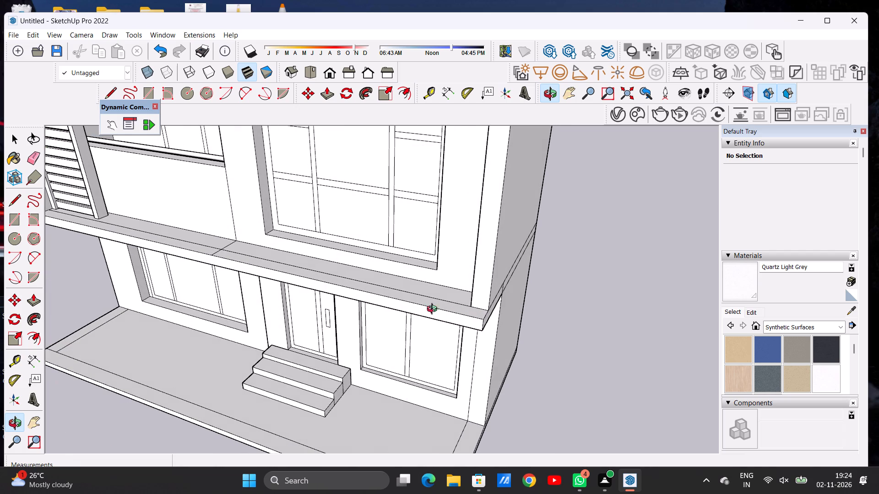
{"action": "scroll", "coordinate": [452, 306], "scroll_direction": "down", "scroll_amount": 6}
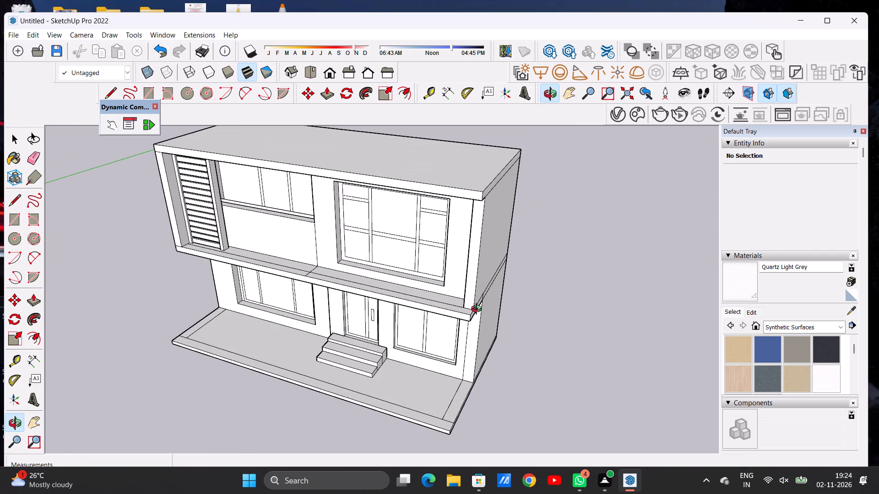
{"action": "left_click_drag", "start_coordinate": [508, 300], "coordinate": [463, 301]}
{"action": "left_click_drag", "start_coordinate": [434, 301], "coordinate": [412, 305]}
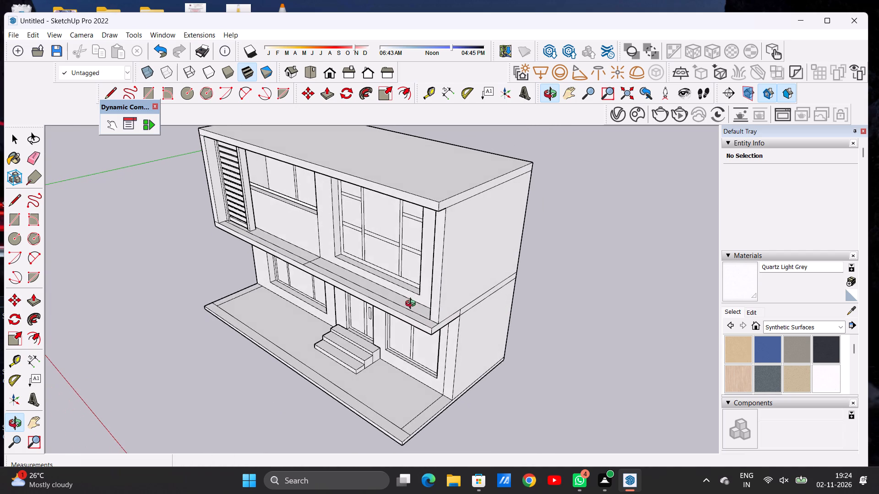
{"action": "left_click_drag", "start_coordinate": [412, 305], "coordinate": [411, 312]}
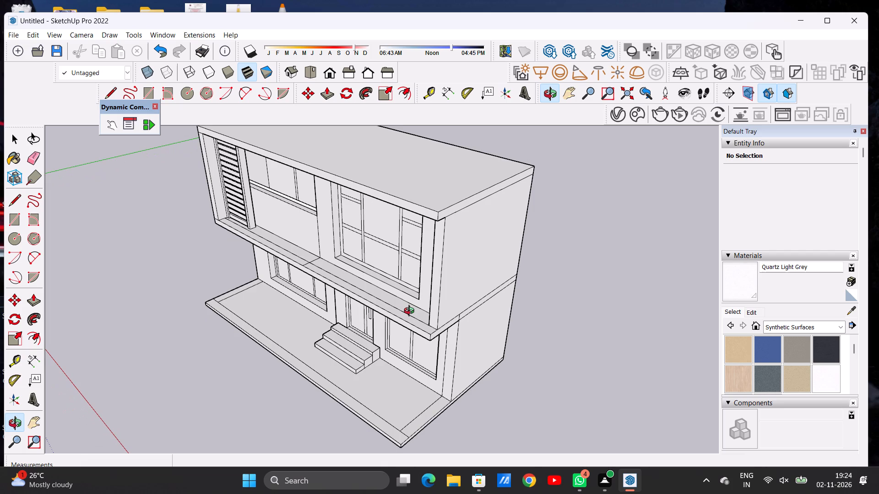
{"action": "scroll", "coordinate": [445, 230], "scroll_direction": "up", "scroll_amount": 7}
{"action": "scroll", "coordinate": [437, 248], "scroll_direction": "down", "scroll_amount": 1}
{"action": "scroll", "coordinate": [437, 248], "scroll_direction": "up", "scroll_amount": 1}
{"action": "scroll", "coordinate": [437, 248], "scroll_direction": "down", "scroll_amount": 1}
{"action": "scroll", "coordinate": [437, 248], "scroll_direction": "up", "scroll_amount": 2}
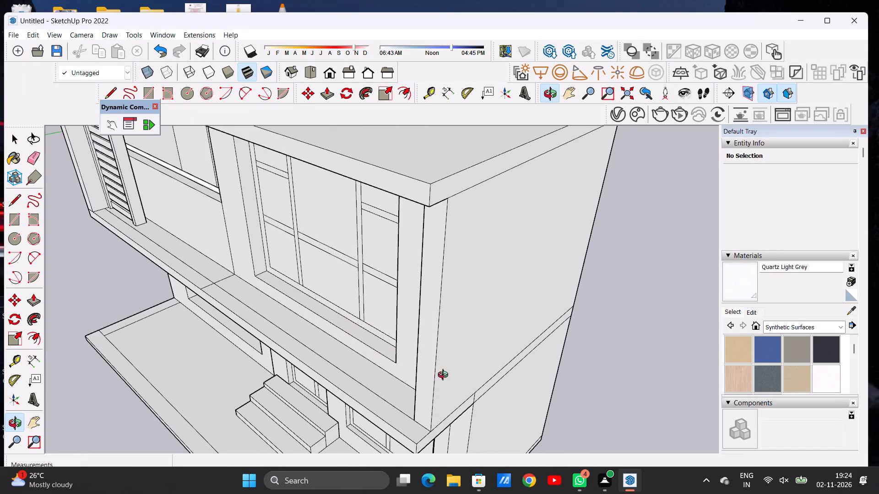
{"action": "scroll", "coordinate": [431, 426], "scroll_direction": "up", "scroll_amount": 2}
{"action": "key", "text": "p"}
{"action": "left_click", "coordinate": [426, 414]}
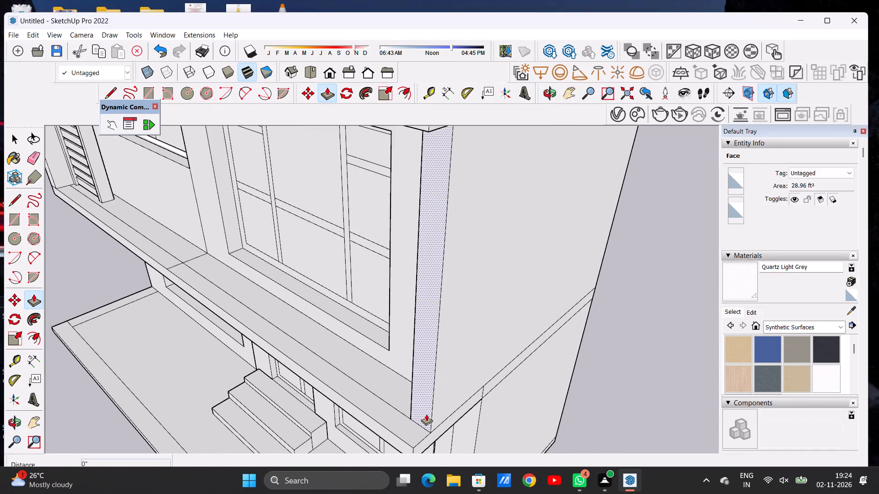
{"action": "scroll", "coordinate": [429, 397], "scroll_direction": "down", "scroll_amount": 5}
{"action": "scroll", "coordinate": [423, 424], "scroll_direction": "up", "scroll_amount": 8}
{"action": "scroll", "coordinate": [421, 428], "scroll_direction": "down", "scroll_amount": 1}
{"action": "scroll", "coordinate": [421, 428], "scroll_direction": "up", "scroll_amount": 1}
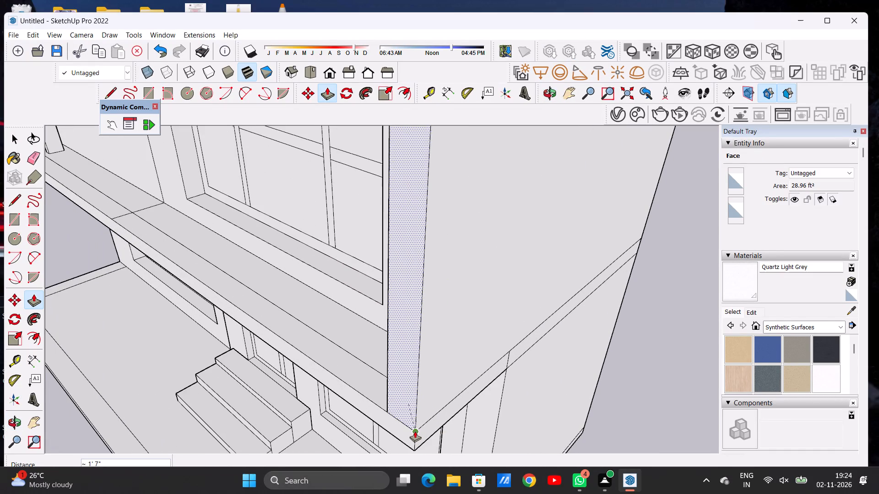
{"action": "left_click", "coordinate": [415, 431]}
{"action": "key", "text": "space"}
Examine the completed upper-floor frame of roof slab, side walls and floor slab from the front and at an angle.
{"action": "scroll", "coordinate": [419, 392], "scroll_direction": "down", "scroll_amount": 14}
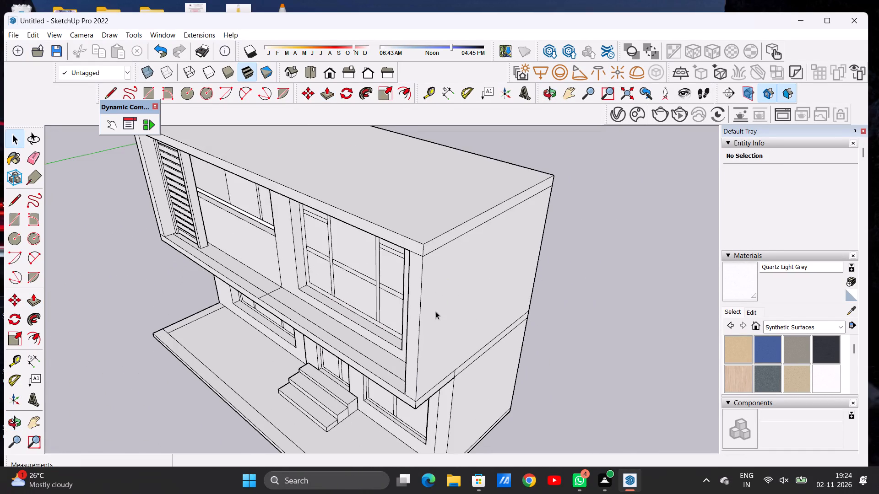
{"action": "left_click", "coordinate": [549, 91]}
{"action": "left_click_drag", "start_coordinate": [421, 268], "coordinate": [507, 231]}
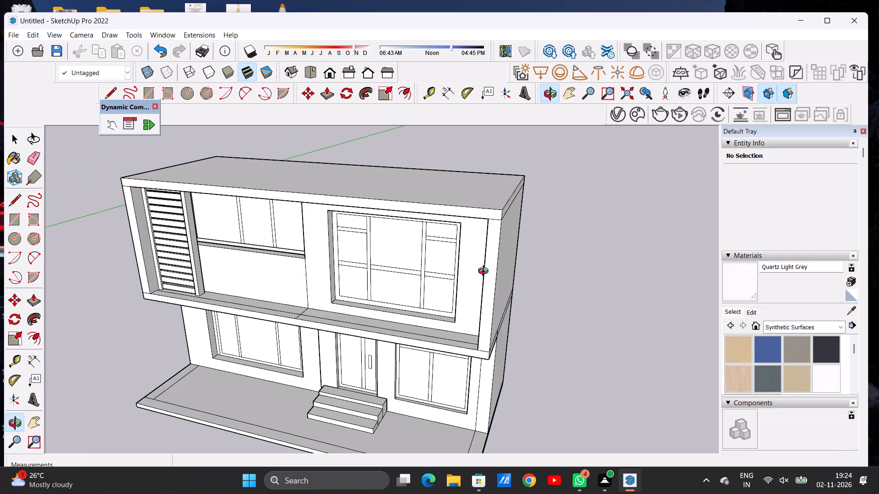
{"action": "scroll", "coordinate": [473, 287], "scroll_direction": "down", "scroll_amount": 9}
{"action": "left_click_drag", "start_coordinate": [429, 300], "coordinate": [497, 254]}
{"action": "scroll", "coordinate": [412, 267], "scroll_direction": "up", "scroll_amount": 6}
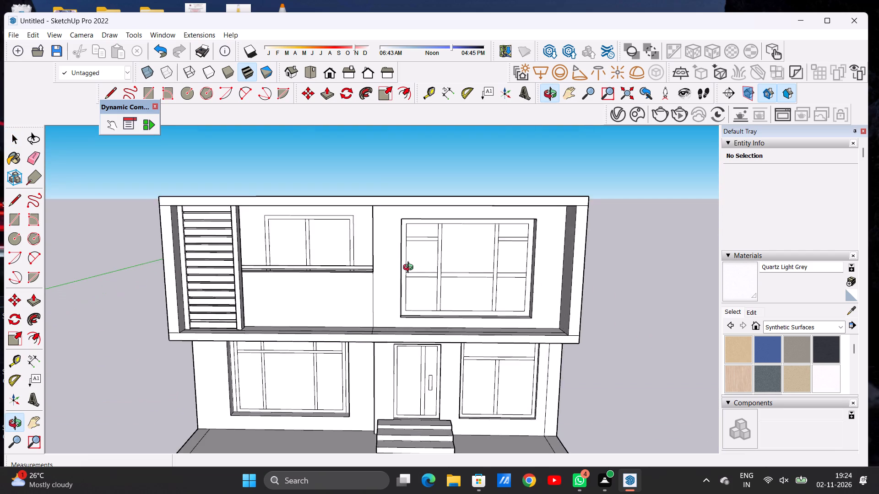
{"action": "scroll", "coordinate": [410, 268], "scroll_direction": "up", "scroll_amount": 1}
{"action": "left_click_drag", "start_coordinate": [473, 273], "coordinate": [466, 252]}
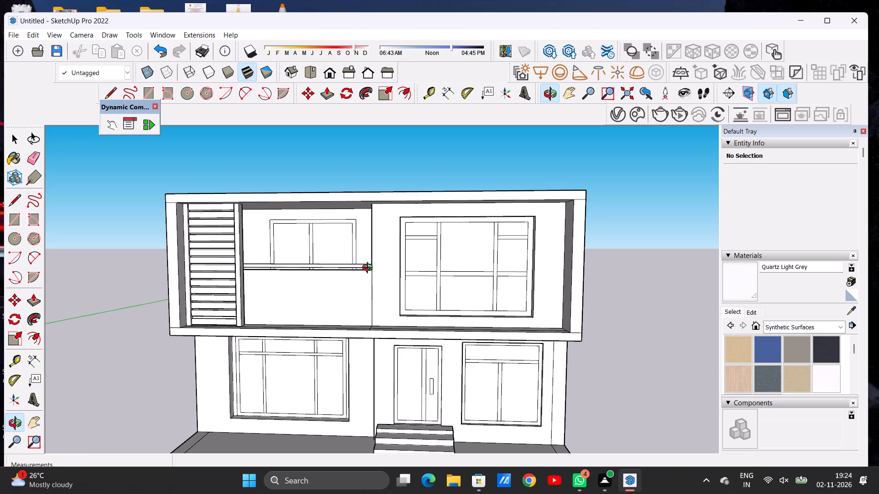
{"action": "scroll", "coordinate": [370, 268], "scroll_direction": "down", "scroll_amount": 9}
{"action": "left_click_drag", "start_coordinate": [385, 268], "coordinate": [283, 257]}
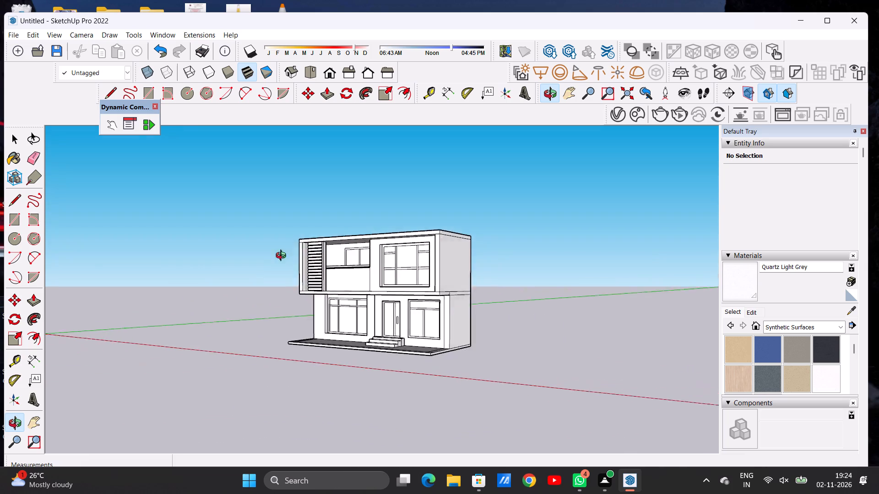
{"action": "left_click_drag", "start_coordinate": [283, 257], "coordinate": [389, 247]}
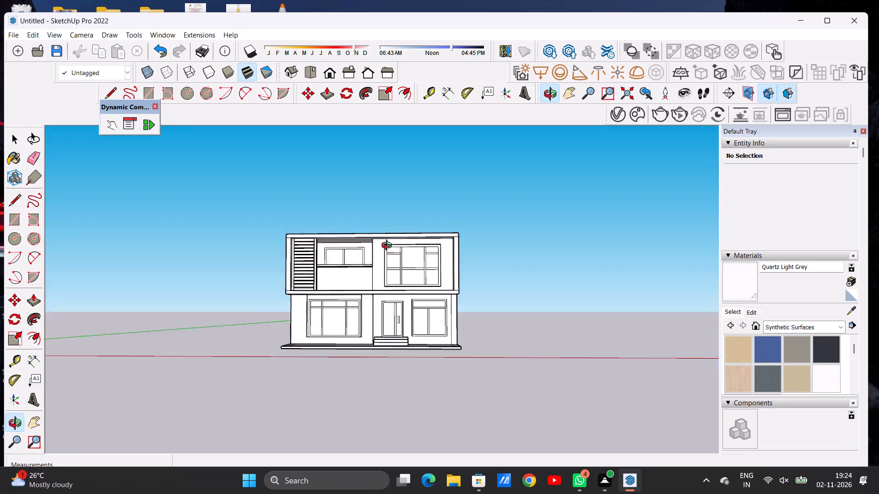
{"action": "left_click_drag", "start_coordinate": [389, 247], "coordinate": [393, 295]}
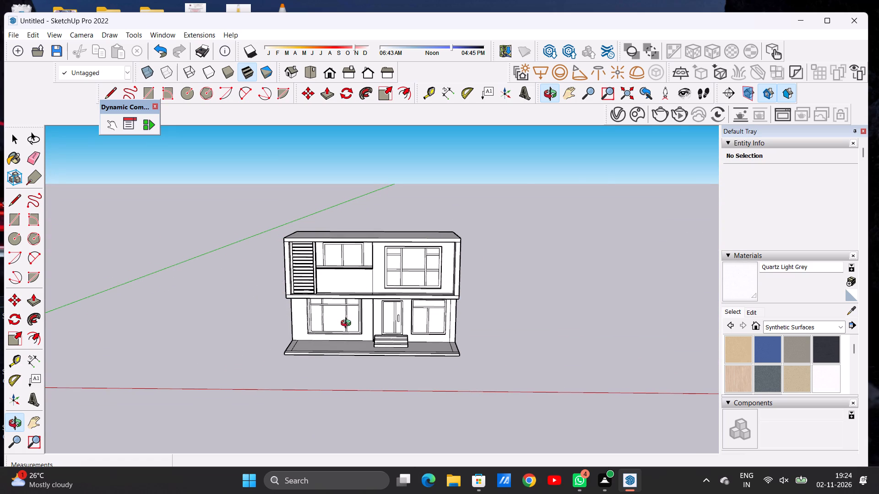
Examine the ground-floor entrance, steps and windows, and the upper balcony and louvred screen, at close range.
{"action": "scroll", "coordinate": [348, 324], "scroll_direction": "up", "scroll_amount": 9}
{"action": "left_click_drag", "start_coordinate": [287, 325], "coordinate": [313, 322]}
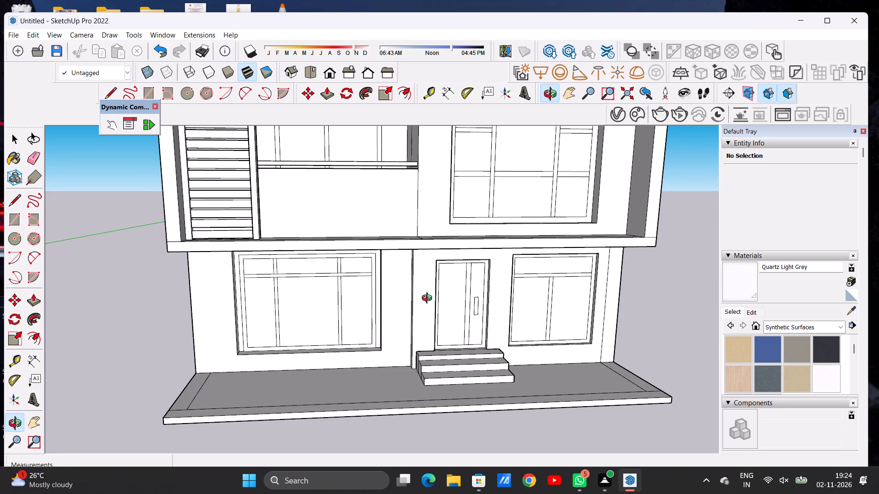
{"action": "left_click_drag", "start_coordinate": [436, 298], "coordinate": [397, 226]}
{"action": "left_click_drag", "start_coordinate": [396, 225], "coordinate": [396, 296]}
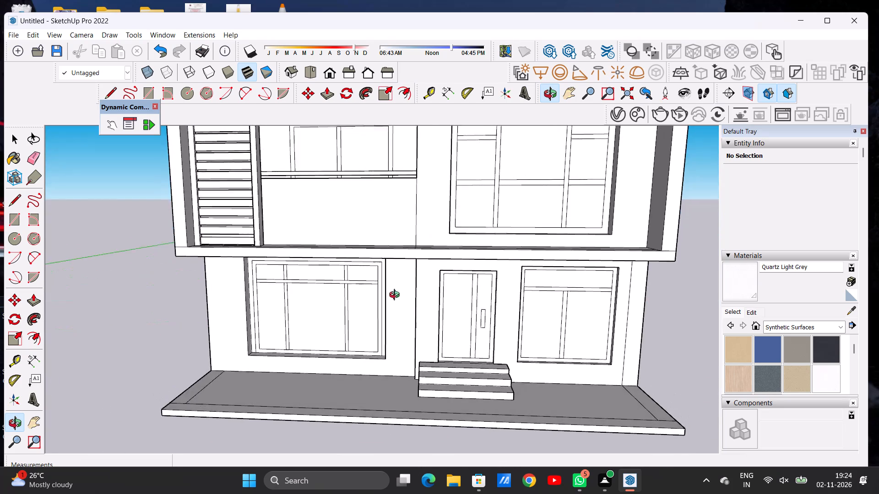
{"action": "left_click_drag", "start_coordinate": [396, 296], "coordinate": [412, 300]}
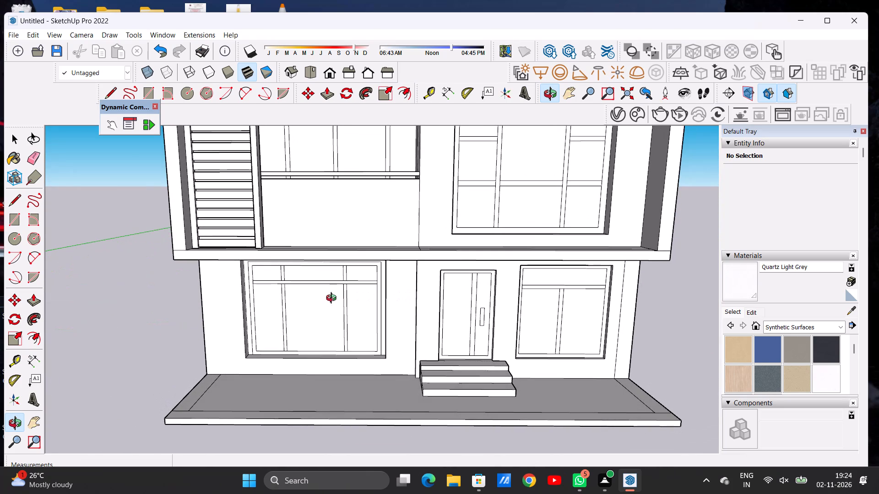
{"action": "scroll", "coordinate": [335, 303], "scroll_direction": "down", "scroll_amount": 12}
{"action": "scroll", "coordinate": [322, 250], "scroll_direction": "up", "scroll_amount": 10}
{"action": "scroll", "coordinate": [322, 256], "scroll_direction": "down", "scroll_amount": 1}
{"action": "scroll", "coordinate": [323, 258], "scroll_direction": "up", "scroll_amount": 3}
{"action": "left_click_drag", "start_coordinate": [384, 267], "coordinate": [406, 242]}
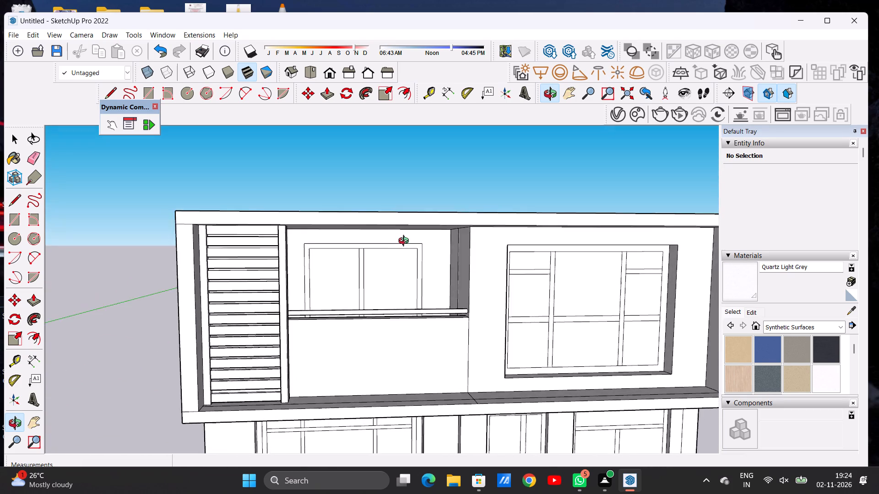
{"action": "left_click_drag", "start_coordinate": [406, 242], "coordinate": [393, 250]}
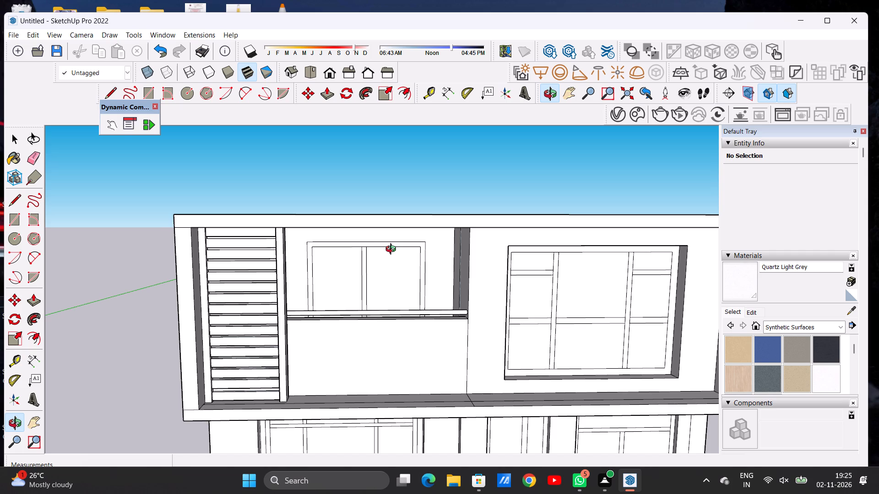
Examine the whole house from the front, and the roof and upper side wall beside the large window from above.
{"action": "scroll", "coordinate": [401, 250], "scroll_direction": "down", "scroll_amount": 17}
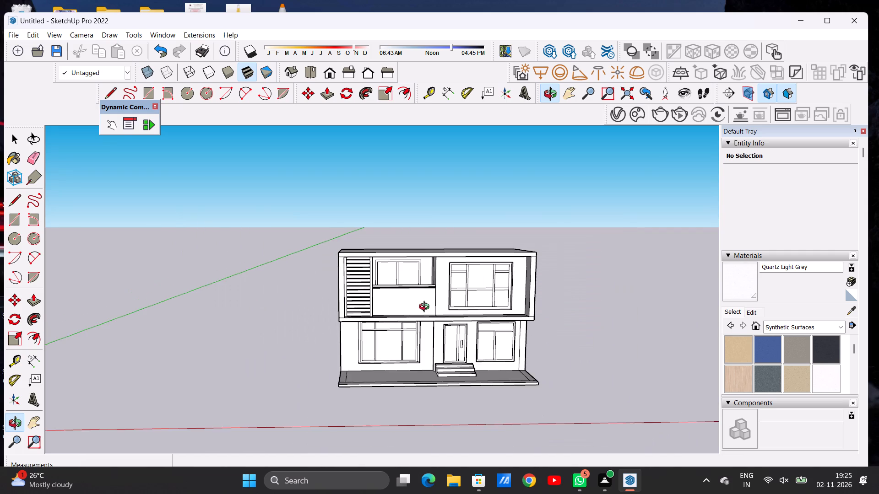
{"action": "left_click_drag", "start_coordinate": [422, 301], "coordinate": [391, 287]}
{"action": "scroll", "coordinate": [438, 264], "scroll_direction": "up", "scroll_amount": 5}
{"action": "left_click_drag", "start_coordinate": [439, 240], "coordinate": [456, 277]}
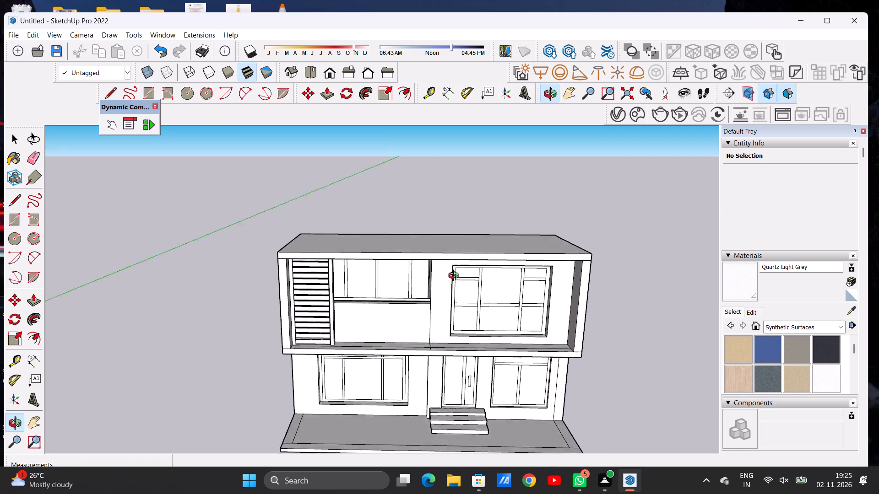
{"action": "left_click_drag", "start_coordinate": [456, 277], "coordinate": [456, 265]}
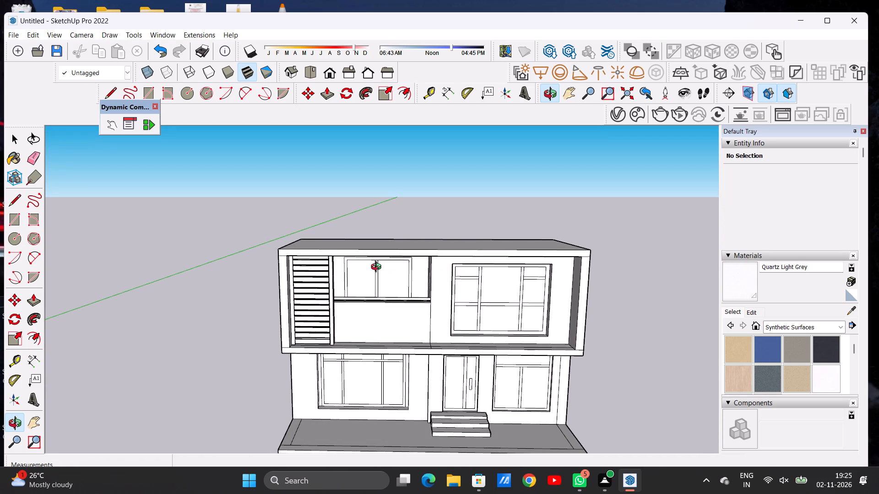
{"action": "left_click_drag", "start_coordinate": [587, 272], "coordinate": [424, 271]}
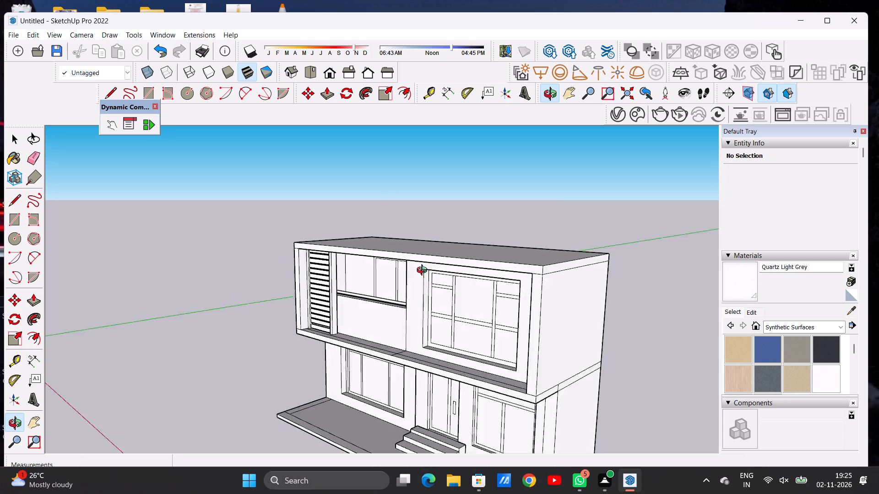
{"action": "left_click_drag", "start_coordinate": [424, 271], "coordinate": [391, 298]}
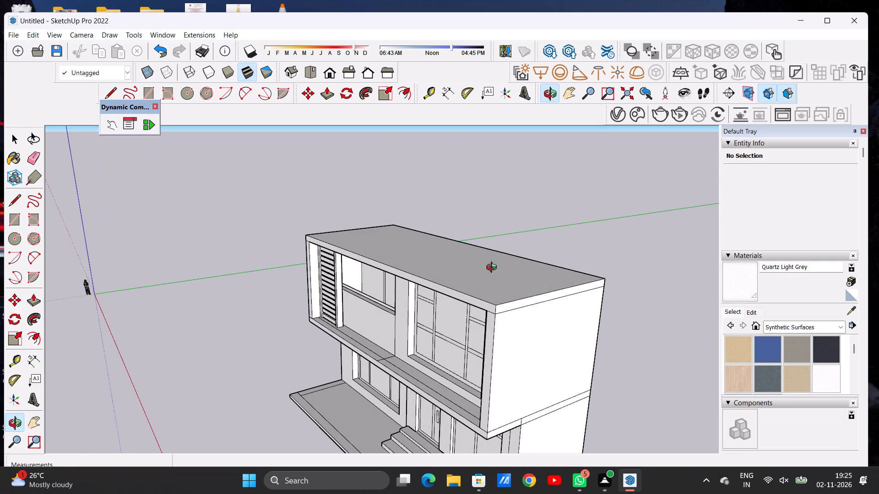
{"action": "scroll", "coordinate": [511, 259], "scroll_direction": "down", "scroll_amount": 6}
{"action": "scroll", "coordinate": [512, 296], "scroll_direction": "up", "scroll_amount": 1}
{"action": "scroll", "coordinate": [510, 299], "scroll_direction": "down", "scroll_amount": 1}
{"action": "scroll", "coordinate": [510, 299], "scroll_direction": "up", "scroll_amount": 13}
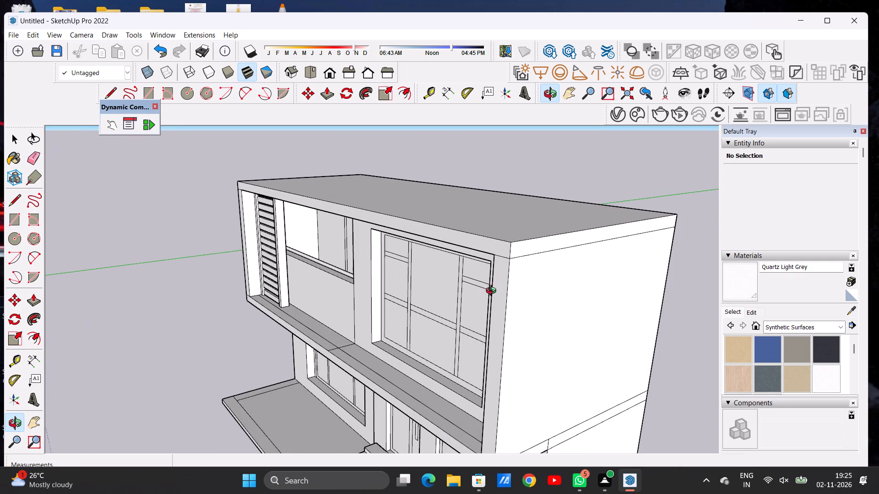
{"action": "left_click_drag", "start_coordinate": [474, 279], "coordinate": [521, 290]}
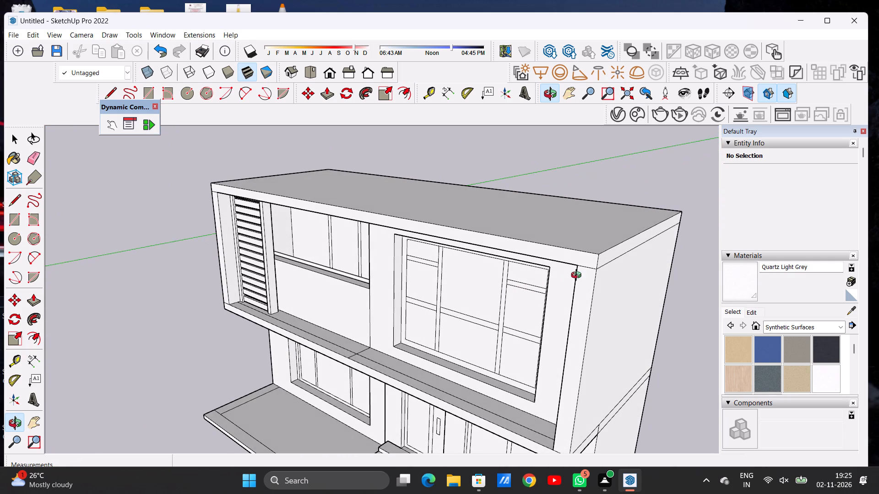
{"action": "left_click_drag", "start_coordinate": [544, 281], "coordinate": [534, 298]}
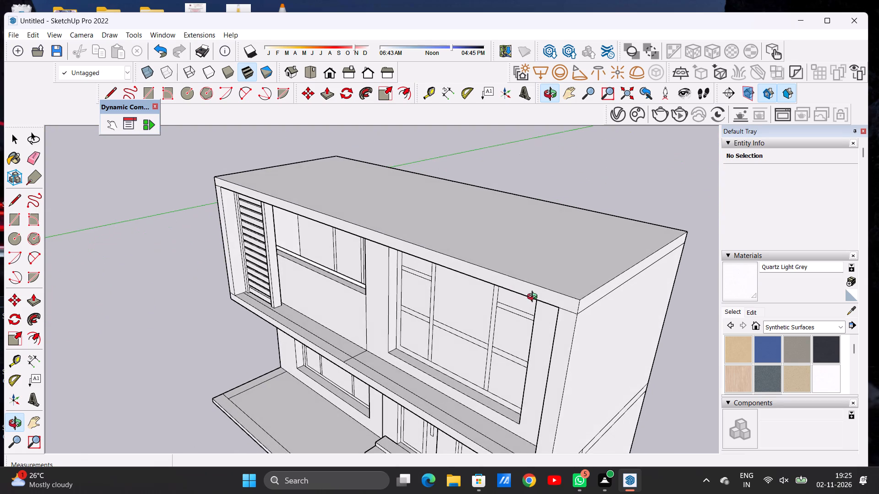
Erase the seam lines where the upper side wall beside the large window meets the roof slab and the floor slab.
{"action": "left_click_drag", "start_coordinate": [534, 298], "coordinate": [535, 296]}
{"action": "scroll", "coordinate": [577, 301], "scroll_direction": "up", "scroll_amount": 10}
{"action": "key", "text": "e"}
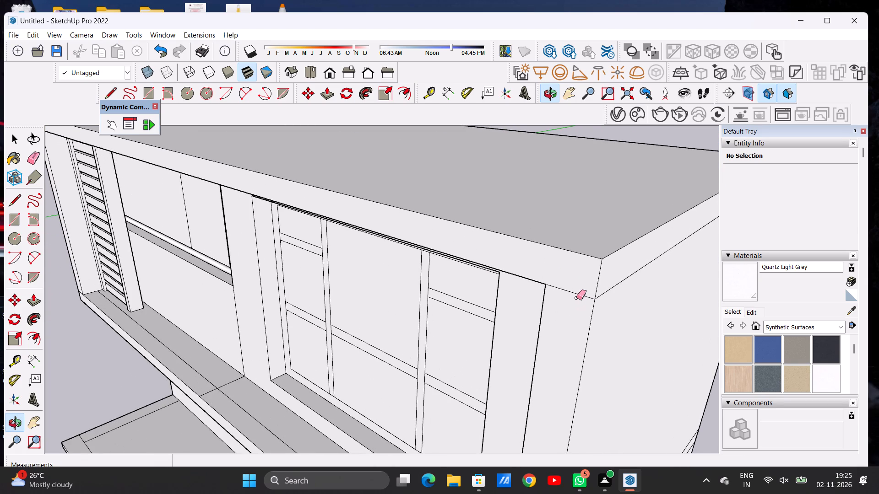
{"action": "left_click_drag", "start_coordinate": [576, 290], "coordinate": [572, 297]}
{"action": "scroll", "coordinate": [577, 251], "scroll_direction": "down", "scroll_amount": 20}
{"action": "scroll", "coordinate": [577, 251], "scroll_direction": "down", "scroll_amount": 2}
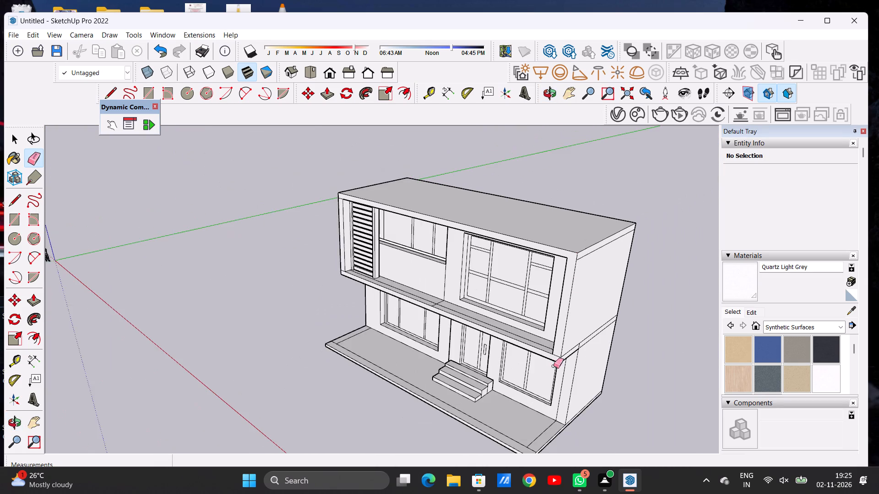
{"action": "scroll", "coordinate": [551, 369], "scroll_direction": "up", "scroll_amount": 15}
{"action": "scroll", "coordinate": [576, 328], "scroll_direction": "down", "scroll_amount": 2}
{"action": "scroll", "coordinate": [576, 328], "scroll_direction": "up", "scroll_amount": 6}
{"action": "left_click_drag", "start_coordinate": [584, 307], "coordinate": [582, 317]}
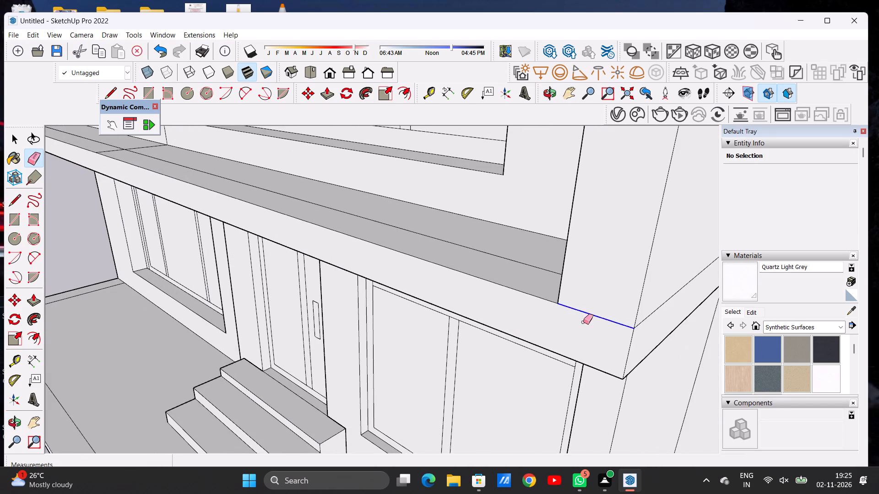
Erase the seam lines where the side wall beside the louvred screen meets the roof slab and the floor slab.
{"action": "scroll", "coordinate": [584, 336], "scroll_direction": "down", "scroll_amount": 18}
{"action": "scroll", "coordinate": [587, 329], "scroll_direction": "down", "scroll_amount": 9}
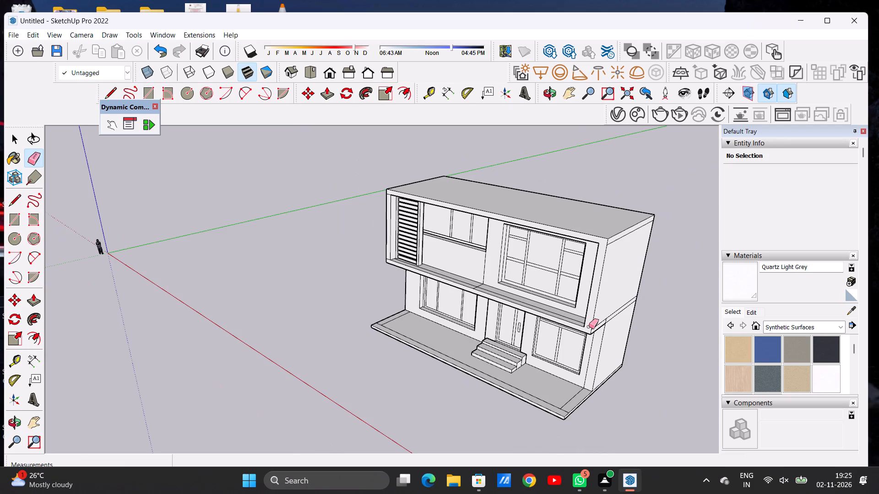
{"action": "scroll", "coordinate": [343, 173], "scroll_direction": "up", "scroll_amount": 5}
{"action": "scroll", "coordinate": [441, 204], "scroll_direction": "up", "scroll_amount": 14}
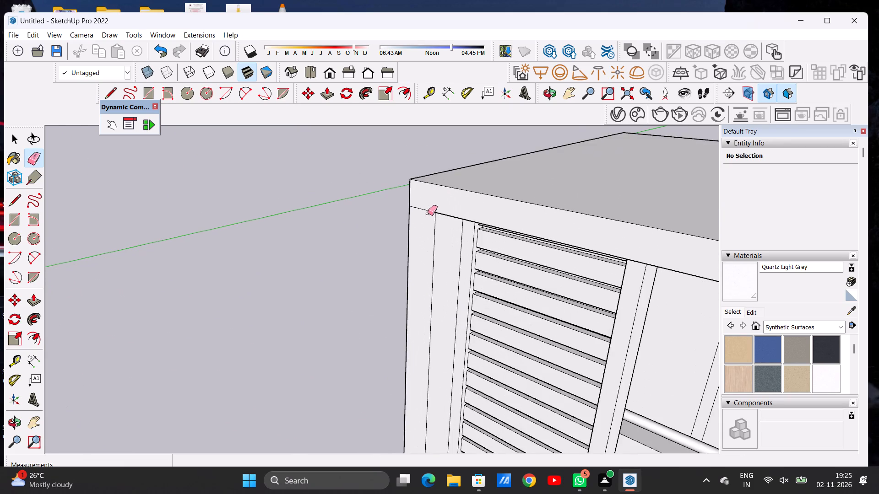
{"action": "scroll", "coordinate": [428, 213], "scroll_direction": "up", "scroll_amount": 4}
{"action": "left_click_drag", "start_coordinate": [426, 211], "coordinate": [423, 221]}
{"action": "scroll", "coordinate": [456, 197], "scroll_direction": "down", "scroll_amount": 19}
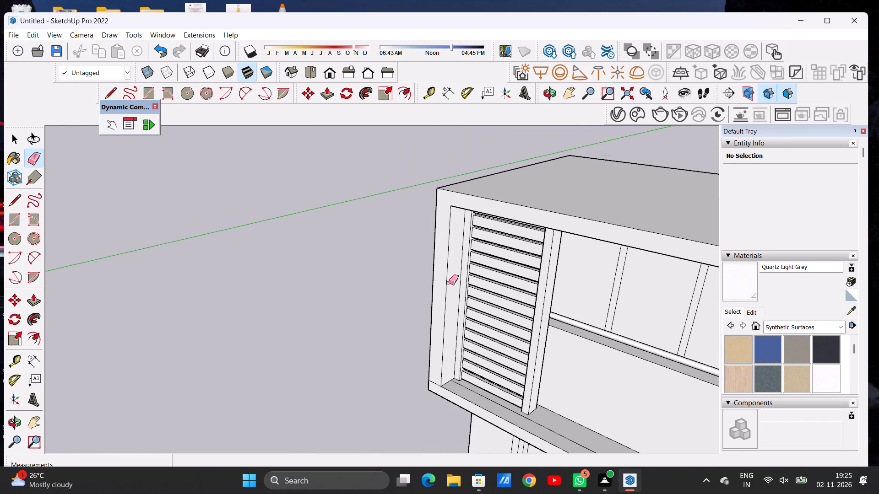
{"action": "scroll", "coordinate": [440, 360], "scroll_direction": "up", "scroll_amount": 7}
{"action": "scroll", "coordinate": [442, 378], "scroll_direction": "down", "scroll_amount": 1}
{"action": "scroll", "coordinate": [442, 379], "scroll_direction": "up", "scroll_amount": 1}
{"action": "scroll", "coordinate": [441, 380], "scroll_direction": "down", "scroll_amount": 1}
{"action": "scroll", "coordinate": [440, 381], "scroll_direction": "up", "scroll_amount": 11}
{"action": "left_click_drag", "start_coordinate": [429, 335], "coordinate": [425, 351]}
{"action": "key", "text": "space"}
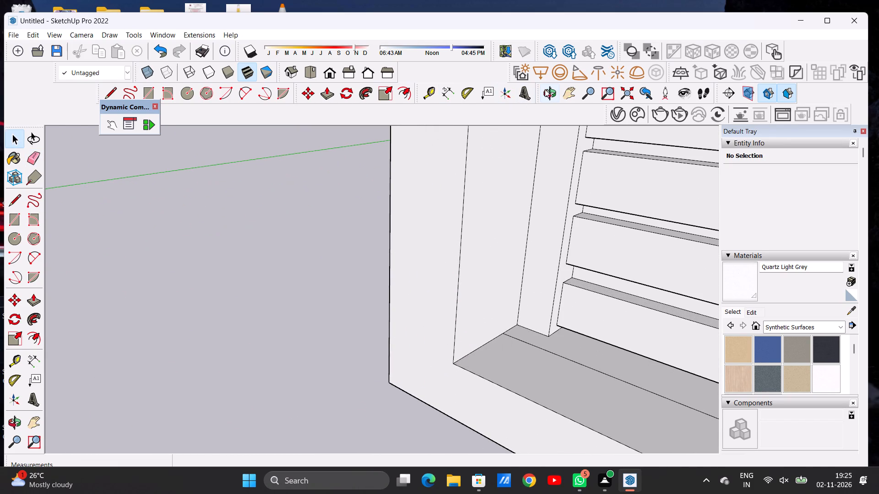
Examine the cleaned-up upper-floor frame from the front and at an angle, and the roof surface from above.
{"action": "left_click", "coordinate": [545, 89]}
{"action": "scroll", "coordinate": [432, 281], "scroll_direction": "down", "scroll_amount": 20}
{"action": "scroll", "coordinate": [432, 281], "scroll_direction": "down", "scroll_amount": 8}
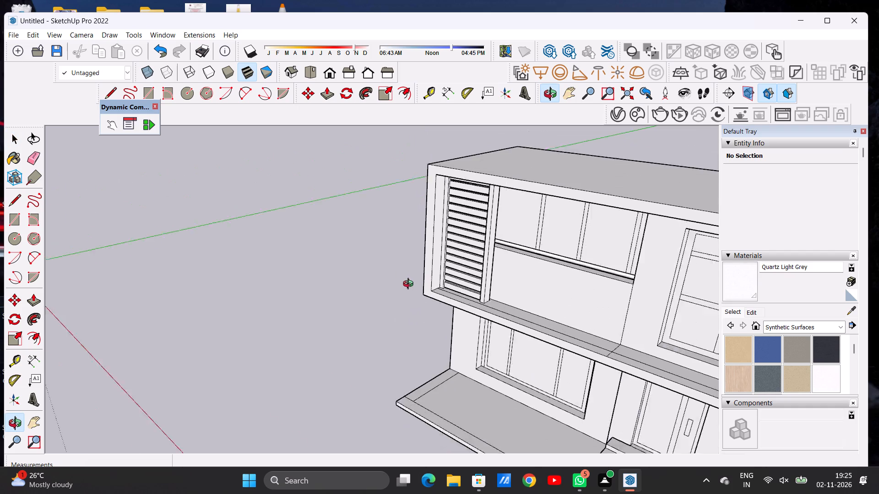
{"action": "scroll", "coordinate": [410, 285], "scroll_direction": "down", "scroll_amount": 3}
{"action": "left_click_drag", "start_coordinate": [408, 304], "coordinate": [537, 242]}
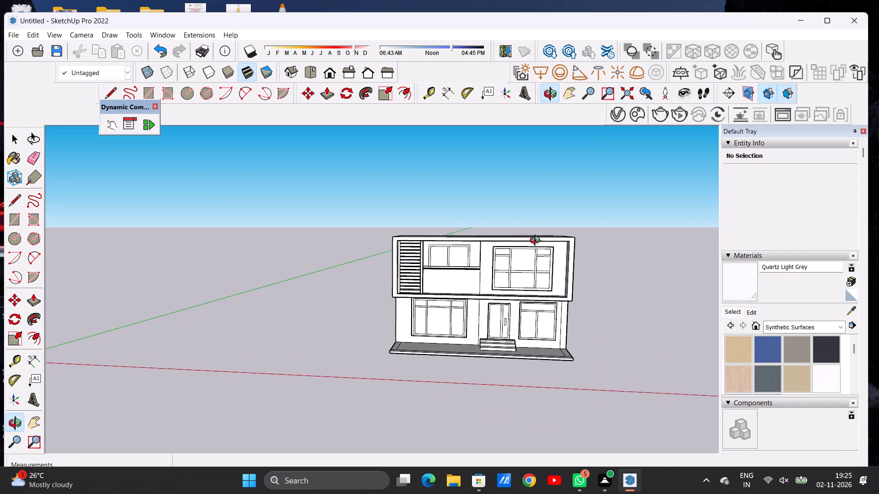
{"action": "left_click_drag", "start_coordinate": [537, 242], "coordinate": [534, 243]}
{"action": "scroll", "coordinate": [493, 247], "scroll_direction": "up", "scroll_amount": 8}
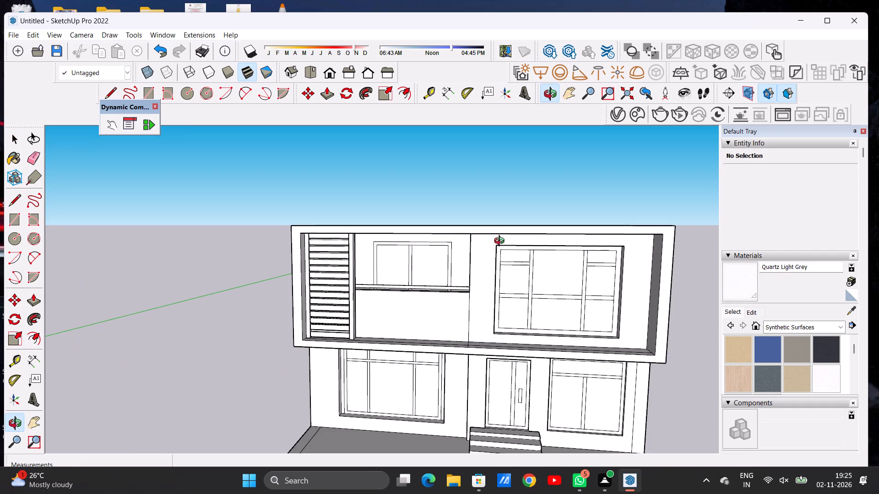
{"action": "left_click_drag", "start_coordinate": [507, 234], "coordinate": [428, 293]}
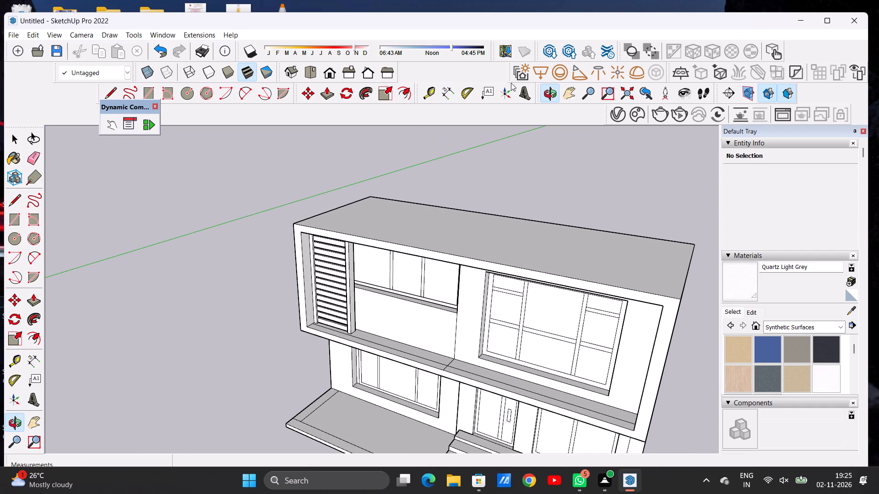
{"action": "left_click", "coordinate": [333, 71]}
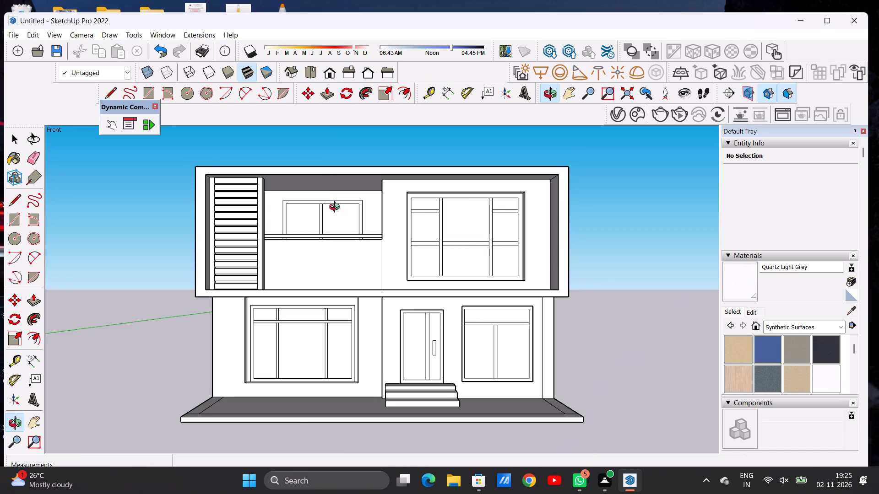
{"action": "scroll", "coordinate": [390, 245], "scroll_direction": "down", "scroll_amount": 5}
{"action": "left_click_drag", "start_coordinate": [403, 235], "coordinate": [389, 352]}
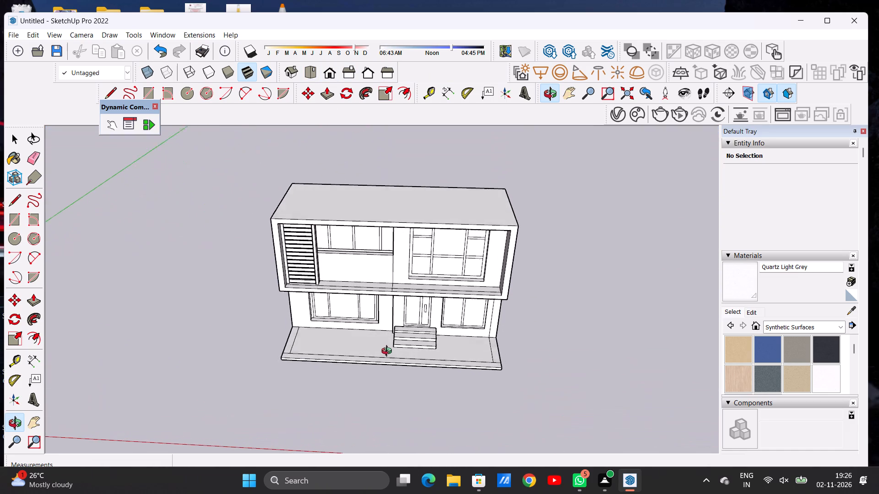
{"action": "left_click_drag", "start_coordinate": [389, 352], "coordinate": [389, 354]}
{"action": "scroll", "coordinate": [387, 193], "scroll_direction": "up", "scroll_amount": 6}
{"action": "left_click_drag", "start_coordinate": [384, 186], "coordinate": [404, 295]}
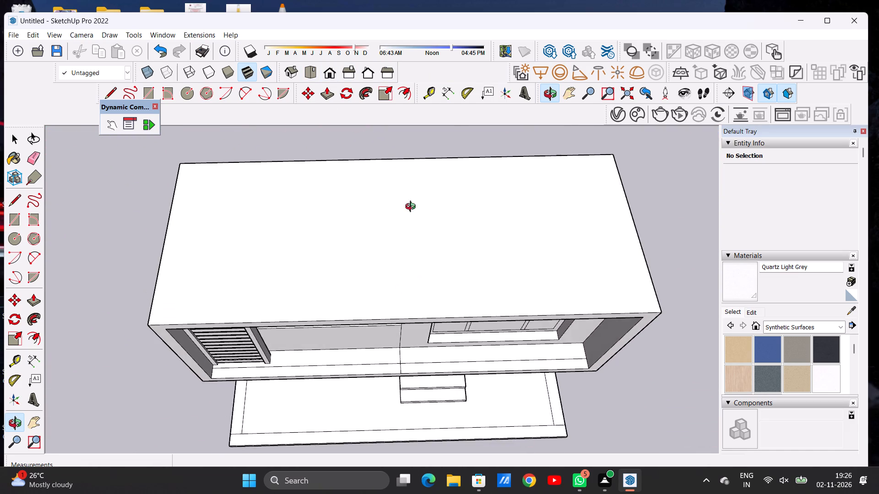
{"action": "left_click_drag", "start_coordinate": [397, 172], "coordinate": [382, 193]}
{"action": "left_click_drag", "start_coordinate": [387, 300], "coordinate": [377, 274]}
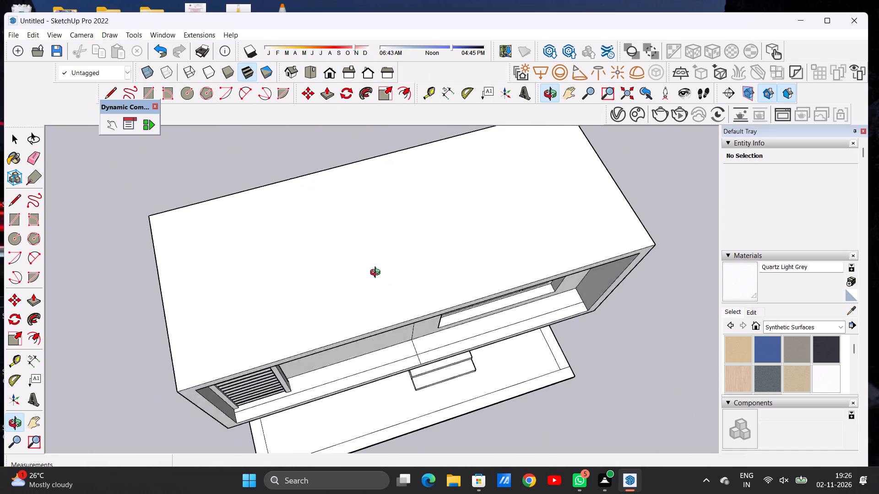
{"action": "left_click_drag", "start_coordinate": [377, 274], "coordinate": [357, 177]}
{"action": "left_click_drag", "start_coordinate": [403, 239], "coordinate": [366, 255]}
{"action": "scroll", "coordinate": [407, 245], "scroll_direction": "down", "scroll_amount": 8}
{"action": "left_click_drag", "start_coordinate": [417, 235], "coordinate": [415, 322]}
{"action": "left_click_drag", "start_coordinate": [404, 219], "coordinate": [404, 235]}
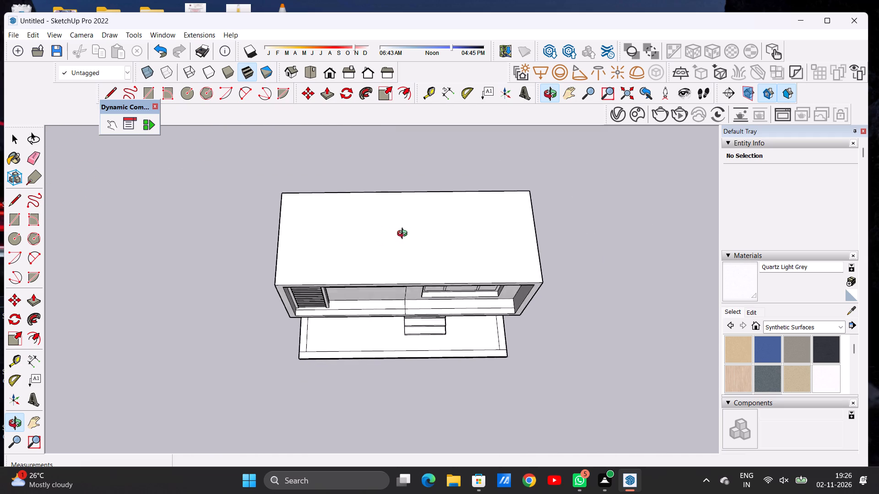
{"action": "left_click_drag", "start_coordinate": [404, 235], "coordinate": [389, 262]}
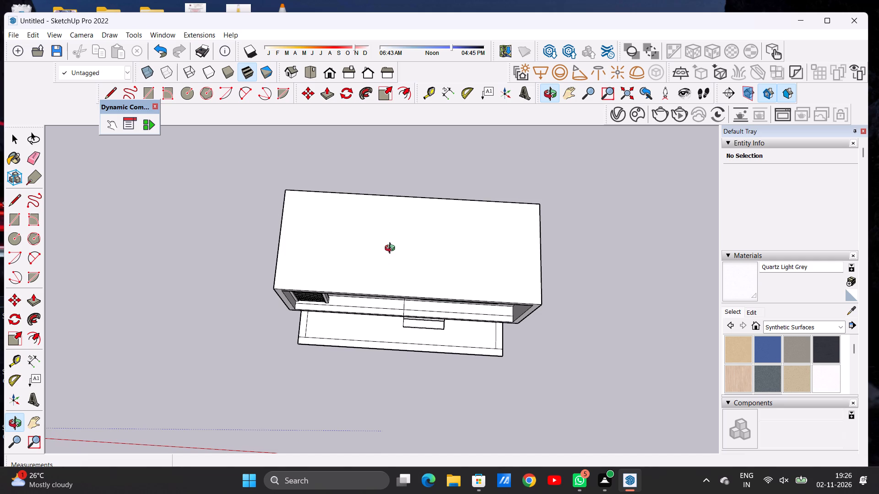
Draw a long rectangle about 42' 11" by 6' 6" in the middle of the roof's top face, parallel to the front edge.
{"action": "scroll", "coordinate": [394, 247], "scroll_direction": "down", "scroll_amount": 2}
{"action": "left_click", "coordinate": [395, 247]}
{"action": "left_click_drag", "start_coordinate": [396, 262], "coordinate": [396, 296]}
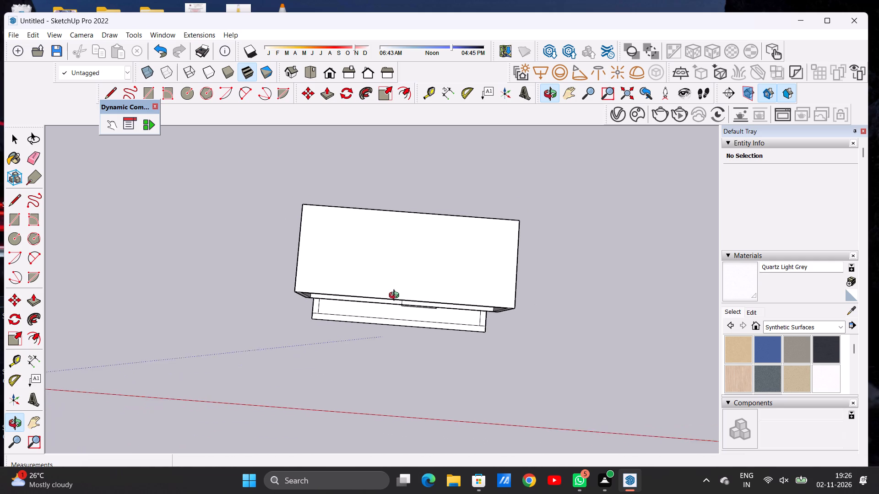
{"action": "left_click_drag", "start_coordinate": [396, 296], "coordinate": [398, 297]}
{"action": "scroll", "coordinate": [421, 291], "scroll_direction": "up", "scroll_amount": 4}
{"action": "key", "text": "space"}
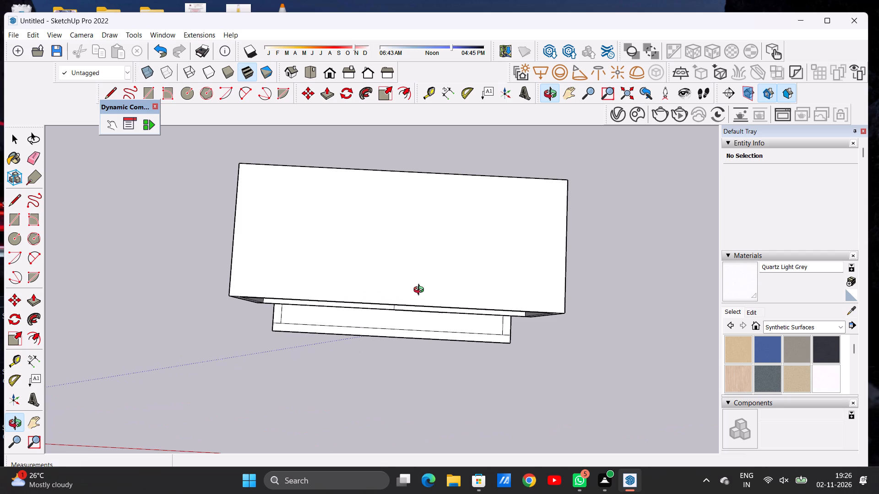
{"action": "key", "text": "r"}
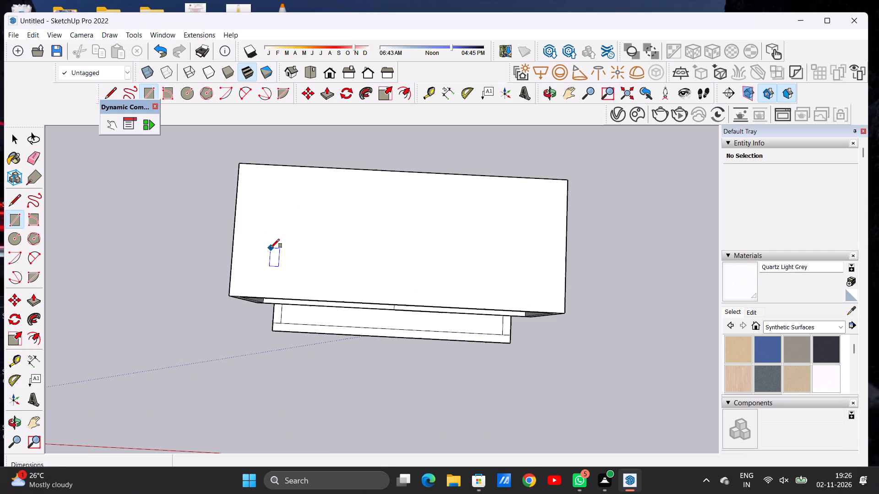
{"action": "left_click", "coordinate": [271, 249]}
{"action": "left_click", "coordinate": [274, 207]}
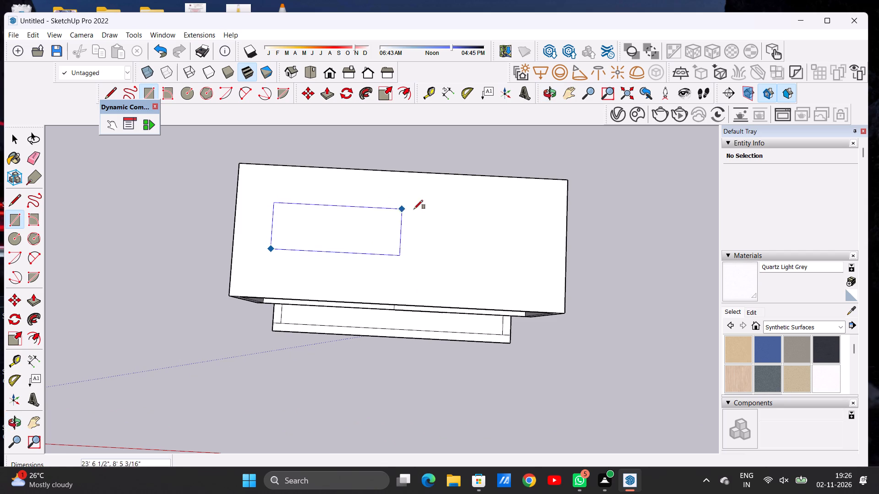
{"action": "left_click", "coordinate": [513, 225]}
{"action": "key", "text": "space"}
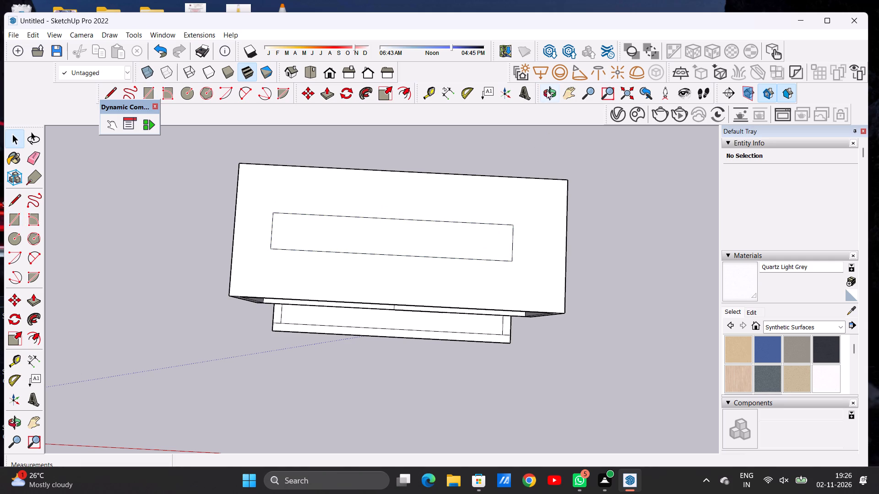
Push/Pull the roof rectangle up about 3' 2" into a raised block.
{"action": "left_click", "coordinate": [547, 91]}
{"action": "left_click_drag", "start_coordinate": [532, 296], "coordinate": [527, 203]}
{"action": "scroll", "coordinate": [413, 300], "scroll_direction": "down", "scroll_amount": 7}
{"action": "left_click_drag", "start_coordinate": [437, 325], "coordinate": [440, 223]}
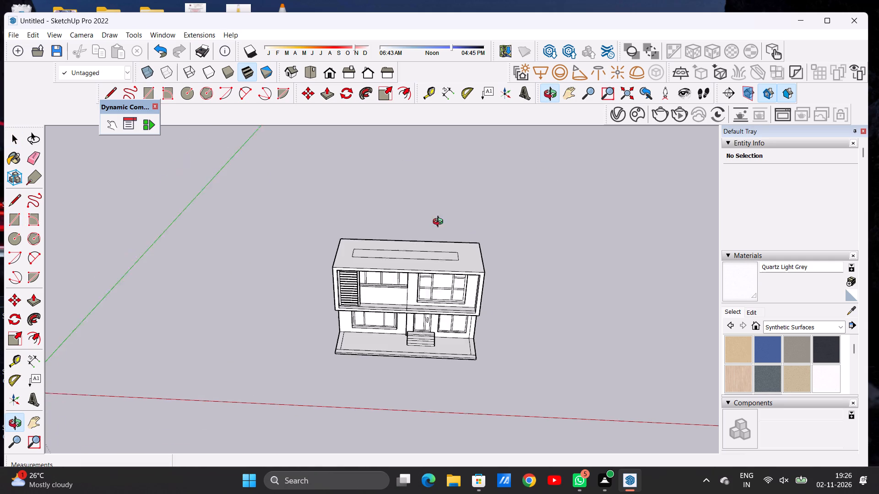
{"action": "left_click_drag", "start_coordinate": [440, 223], "coordinate": [443, 216]}
{"action": "scroll", "coordinate": [435, 252], "scroll_direction": "up", "scroll_amount": 13}
{"action": "left_click_drag", "start_coordinate": [461, 272], "coordinate": [461, 241]}
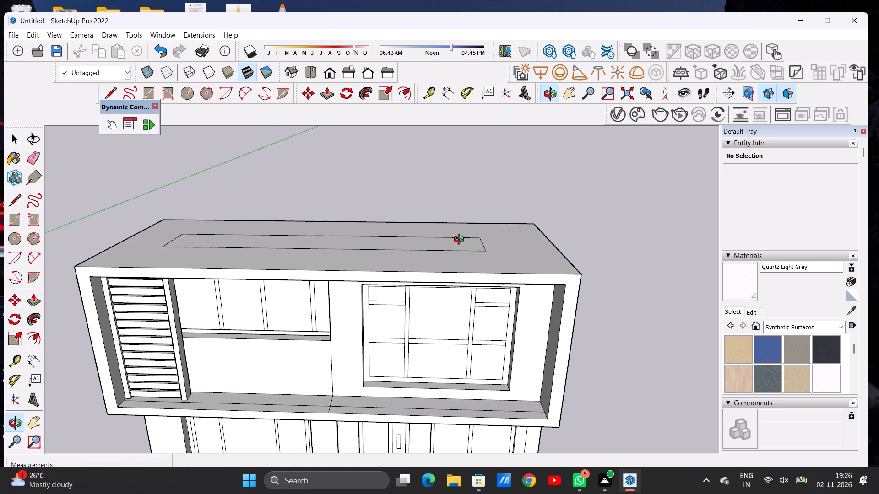
{"action": "key", "text": "p"}
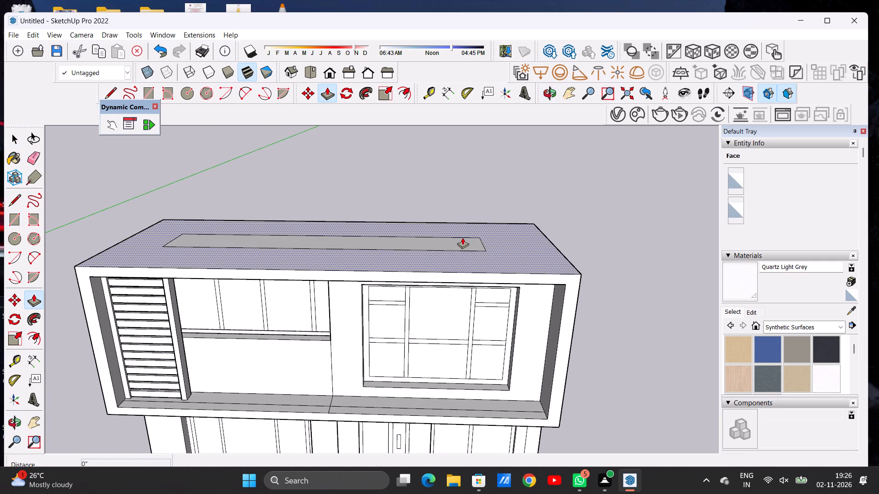
{"action": "scroll", "coordinate": [462, 237], "scroll_direction": "up", "scroll_amount": 5}
{"action": "left_click", "coordinate": [469, 244]}
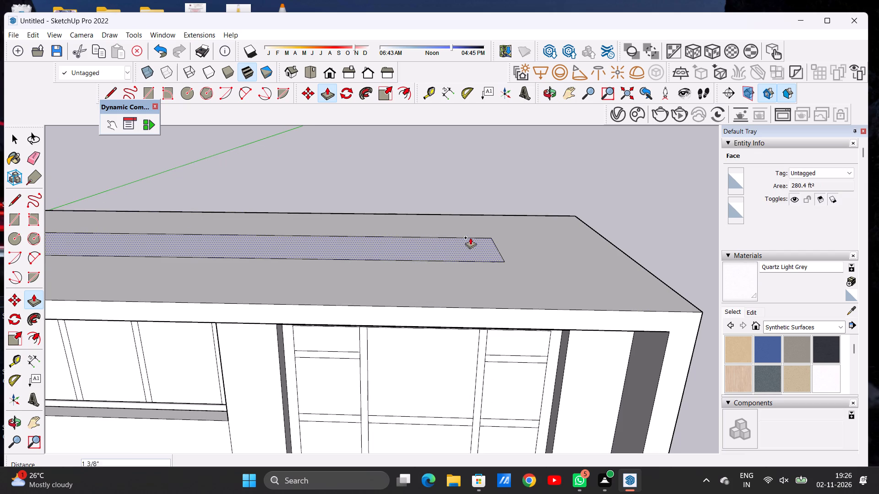
{"action": "scroll", "coordinate": [474, 230], "scroll_direction": "down", "scroll_amount": 10}
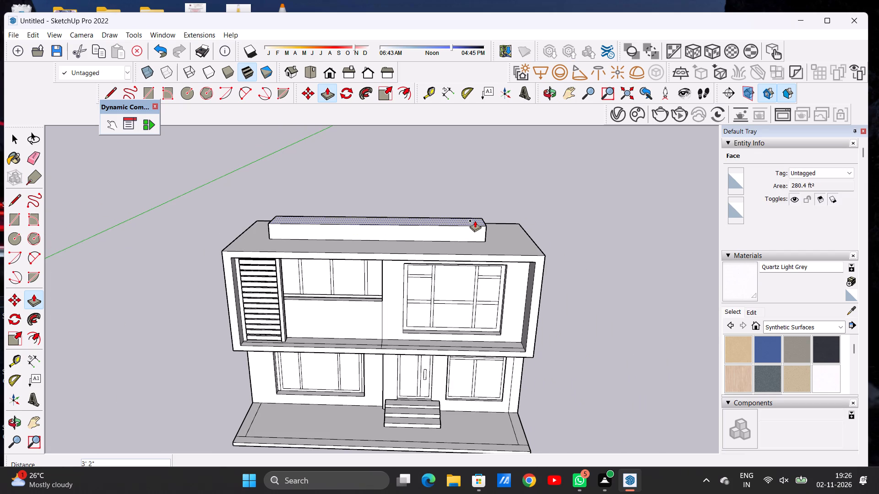
{"action": "left_click", "coordinate": [475, 220]}
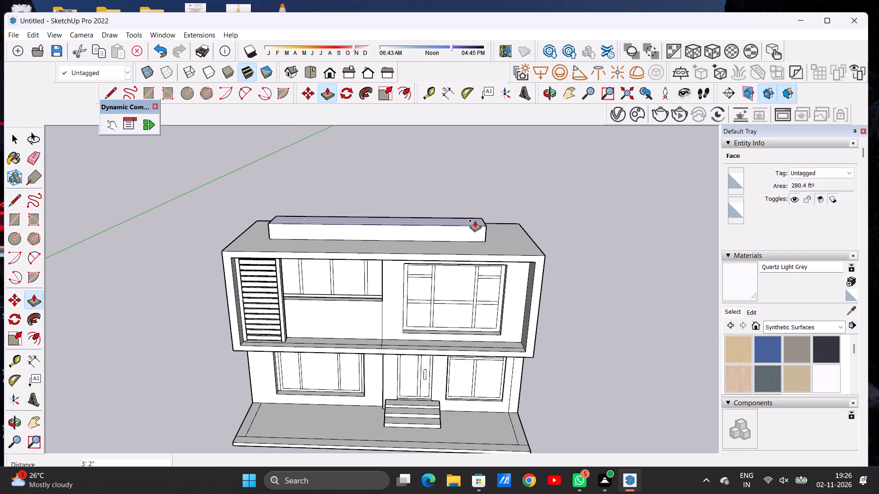
{"action": "key", "text": "space"}
Push/Pull the rooftop block's top face up about 1' 5 3/4" more as a separate band above the first block.
{"action": "scroll", "coordinate": [473, 212], "scroll_direction": "up", "scroll_amount": 7}
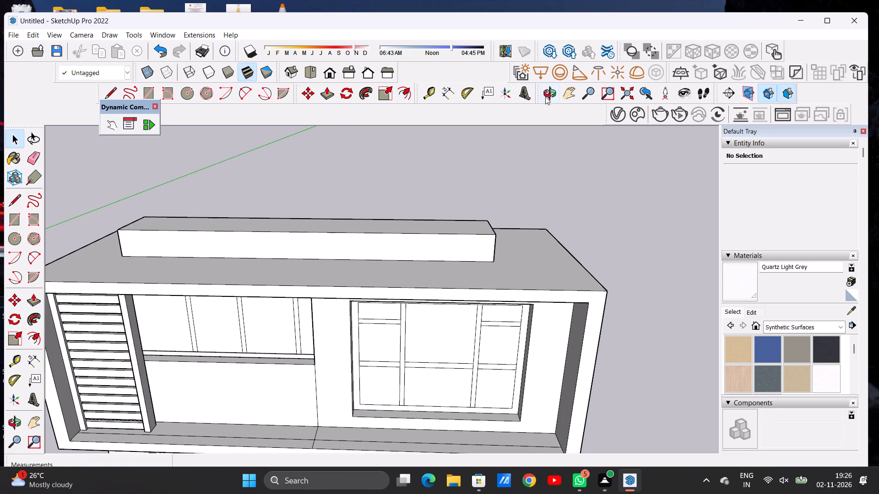
{"action": "left_click", "coordinate": [549, 95]}
{"action": "left_click_drag", "start_coordinate": [505, 254], "coordinate": [457, 302]}
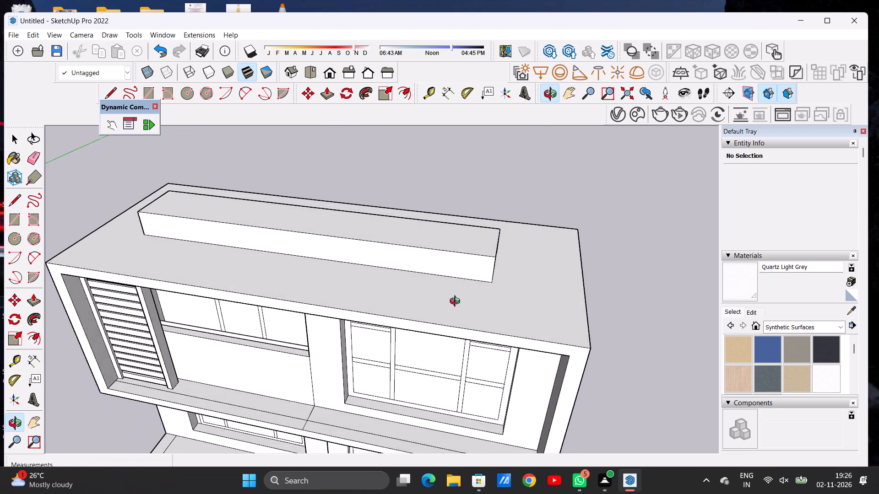
{"action": "left_click_drag", "start_coordinate": [457, 302], "coordinate": [426, 279]}
{"action": "scroll", "coordinate": [462, 238], "scroll_direction": "up", "scroll_amount": 2}
{"action": "scroll", "coordinate": [462, 239], "scroll_direction": "down", "scroll_amount": 1}
{"action": "scroll", "coordinate": [462, 239], "scroll_direction": "up", "scroll_amount": 6}
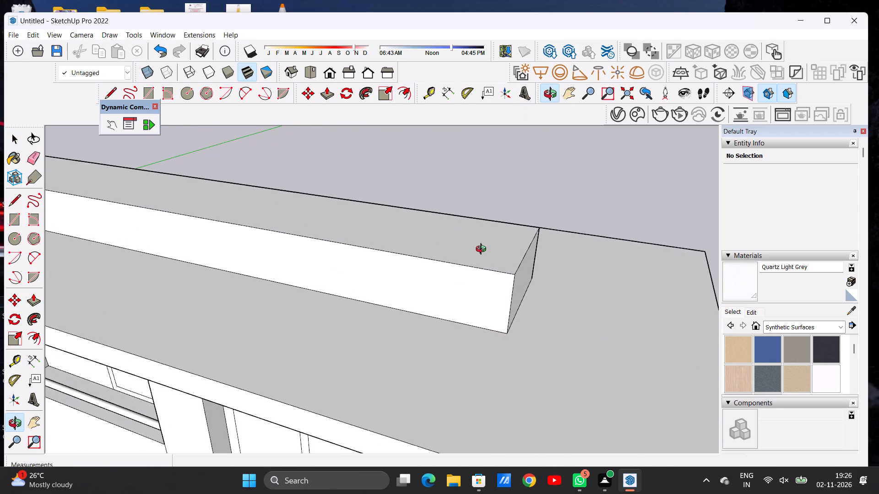
{"action": "key", "text": "p"}
{"action": "left_click", "coordinate": [497, 257]}
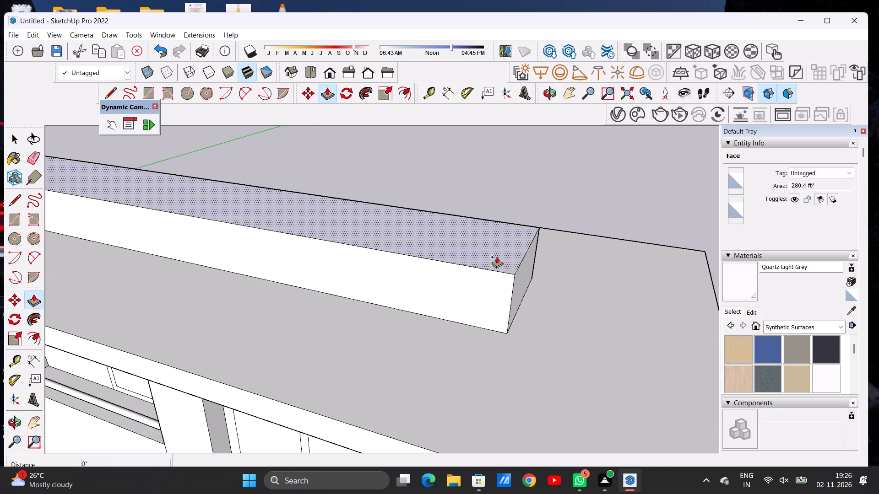
{"action": "left_click", "coordinate": [501, 228]}
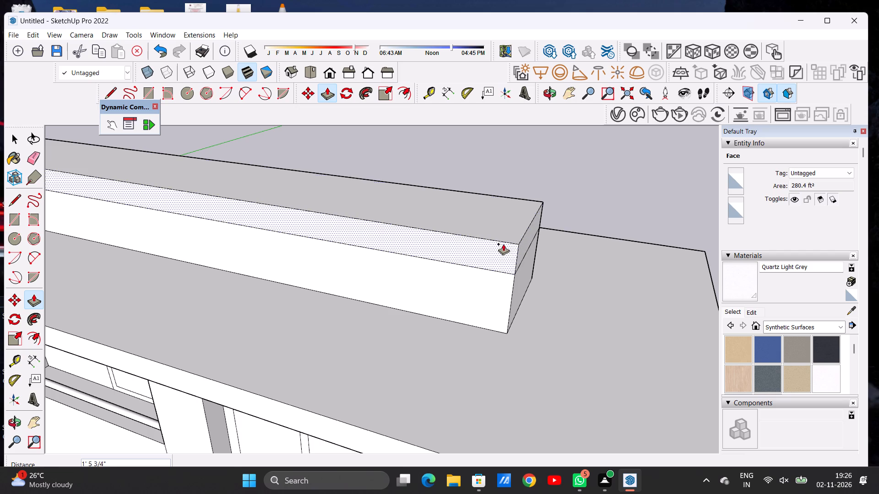
Push/Pull the upper roof band's front face outward about 8' 8 13/16", aligned with the roof's front edge.
{"action": "key", "text": "space"}
{"action": "type", "text": "P"}
{"action": "left_click", "coordinate": [505, 250]}
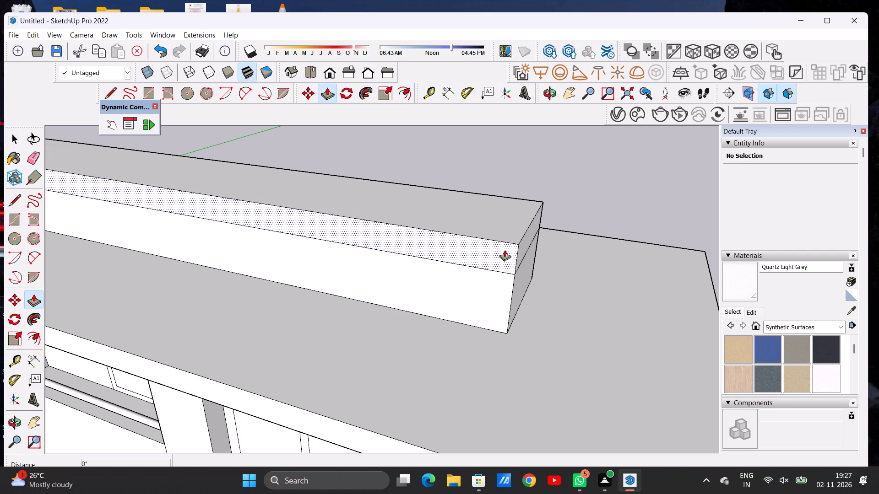
{"action": "scroll", "coordinate": [475, 244], "scroll_direction": "down", "scroll_amount": 11}
{"action": "scroll", "coordinate": [475, 244], "scroll_direction": "up", "scroll_amount": 1}
{"action": "scroll", "coordinate": [475, 244], "scroll_direction": "down", "scroll_amount": 4}
{"action": "scroll", "coordinate": [471, 292], "scroll_direction": "up", "scroll_amount": 7}
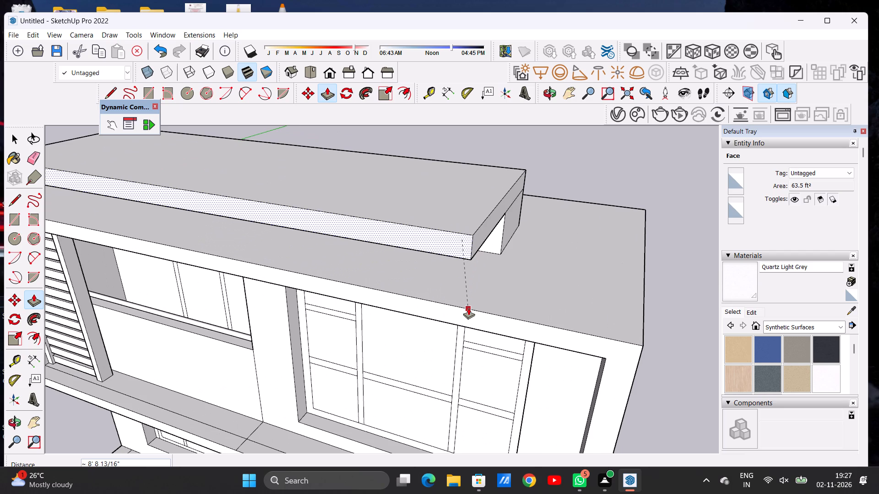
{"action": "left_click", "coordinate": [468, 308]}
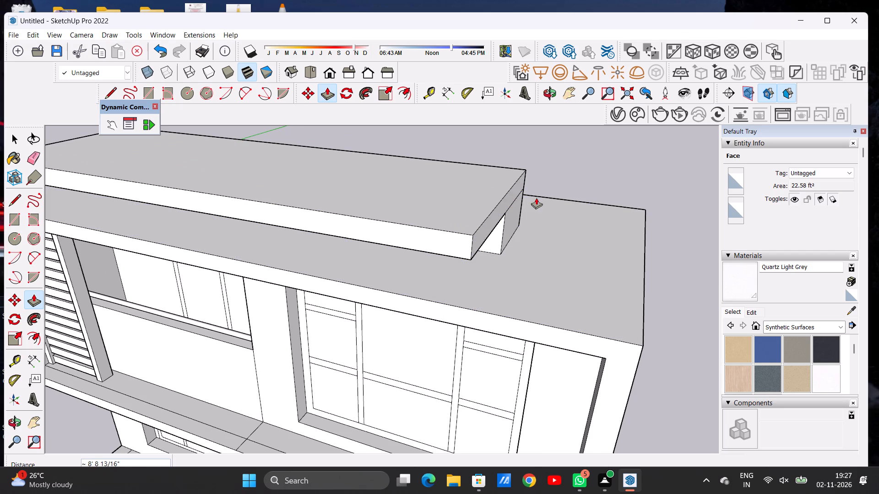
Push/Pull the upper band's end face farthest from the louvres outward about 9' 6 1/2", aligned with the roof's side edge.
{"action": "left_click", "coordinate": [479, 236]}
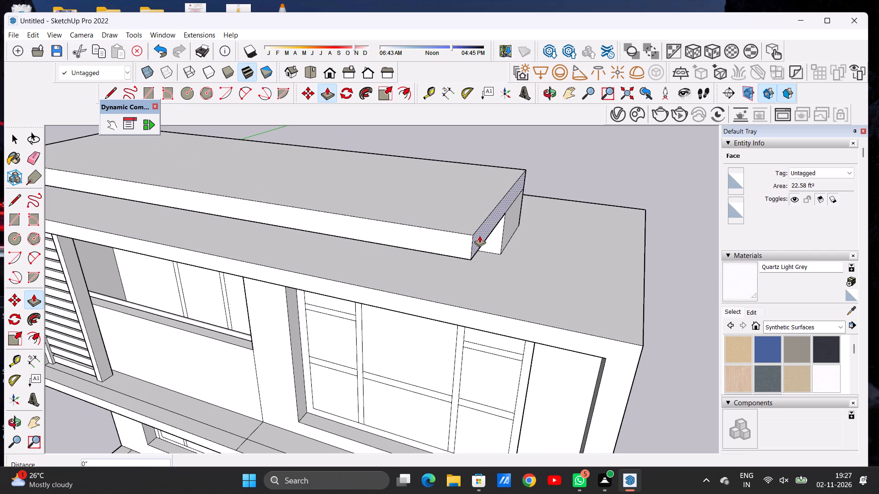
{"action": "scroll", "coordinate": [570, 244], "scroll_direction": "down", "scroll_amount": 7}
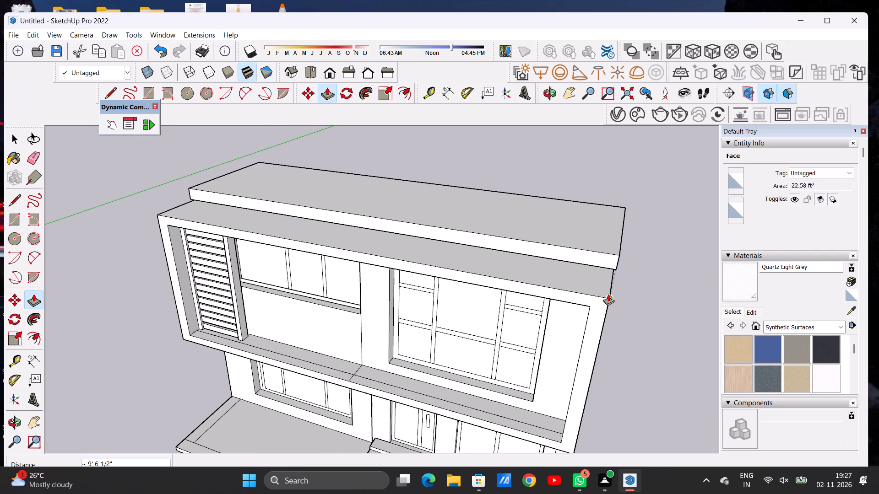
{"action": "left_click", "coordinate": [604, 299]}
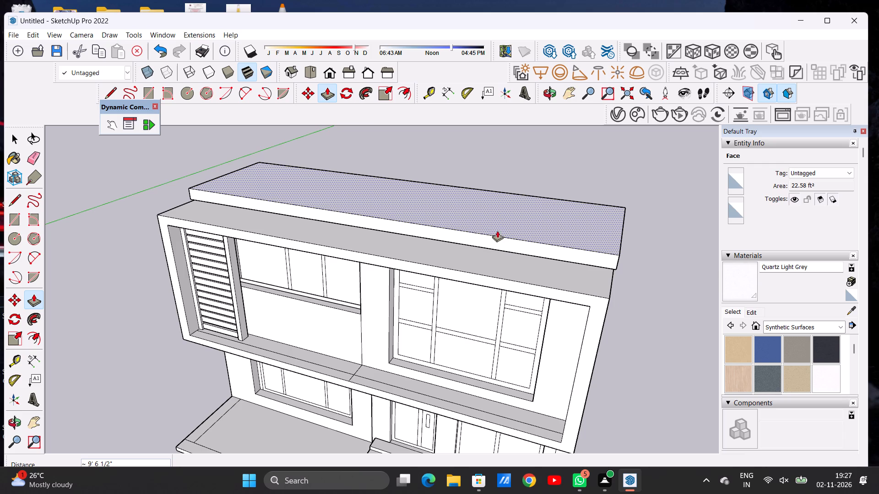
Push/Pull the upper band's end face on the louvred side outward about 6' 8 7/8", aligned with the roof corner.
{"action": "left_click", "coordinate": [547, 93]}
{"action": "left_click_drag", "start_coordinate": [496, 222], "coordinate": [510, 198]}
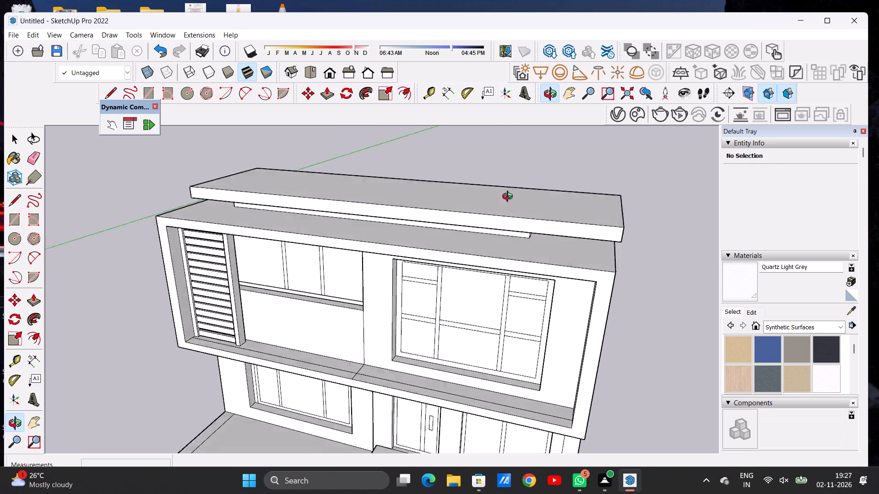
{"action": "left_click_drag", "start_coordinate": [510, 198], "coordinate": [546, 176]}
{"action": "left_click_drag", "start_coordinate": [333, 188], "coordinate": [521, 190]}
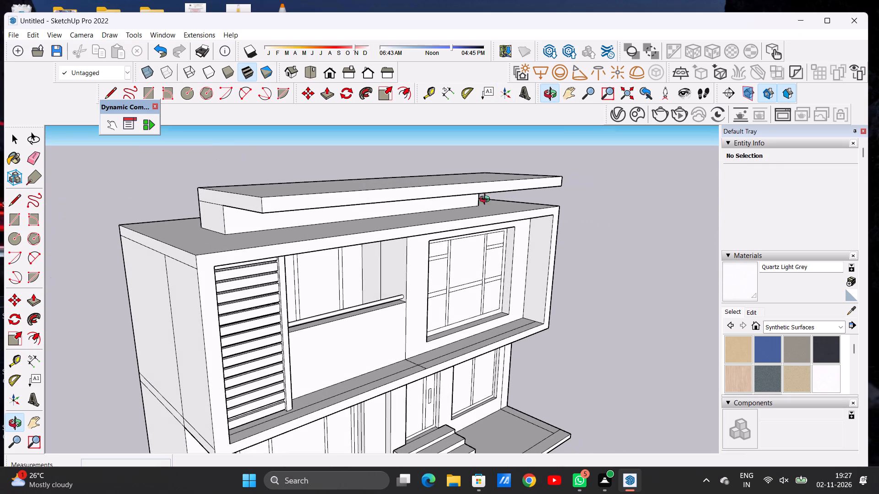
{"action": "scroll", "coordinate": [398, 193], "scroll_direction": "down", "scroll_amount": 6}
{"action": "scroll", "coordinate": [398, 193], "scroll_direction": "up", "scroll_amount": 1}
{"action": "scroll", "coordinate": [397, 192], "scroll_direction": "down", "scroll_amount": 2}
{"action": "left_click_drag", "start_coordinate": [333, 228], "coordinate": [314, 297]}
{"action": "scroll", "coordinate": [327, 238], "scroll_direction": "up", "scroll_amount": 1}
{"action": "scroll", "coordinate": [326, 238], "scroll_direction": "down", "scroll_amount": 1}
{"action": "scroll", "coordinate": [326, 238], "scroll_direction": "up", "scroll_amount": 7}
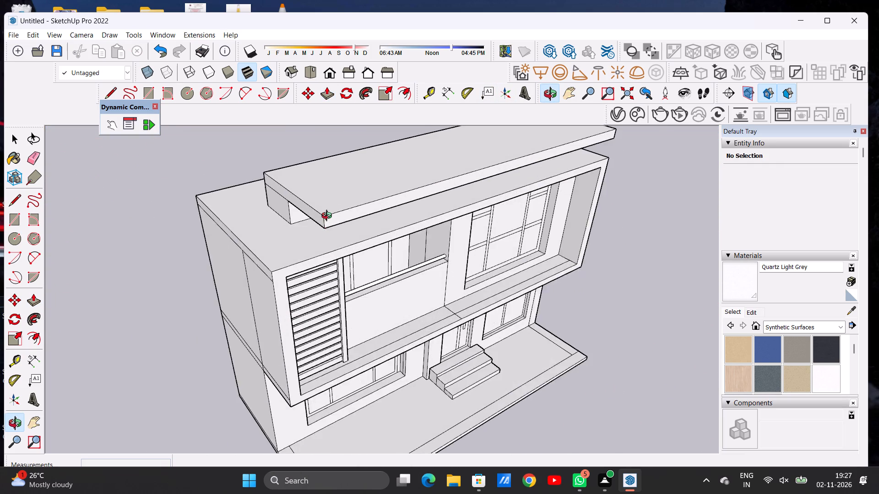
{"action": "scroll", "coordinate": [329, 217], "scroll_direction": "up", "scroll_amount": 6}
{"action": "key", "text": "p"}
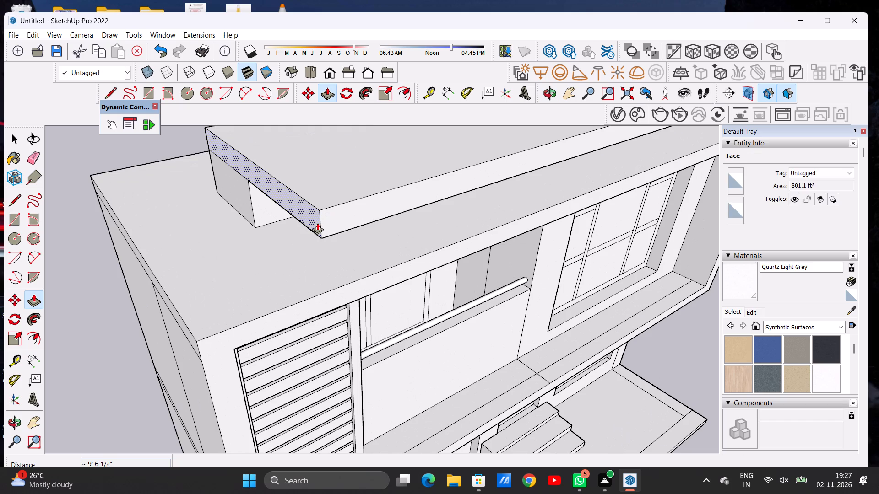
{"action": "left_click", "coordinate": [317, 223]}
{"action": "left_click", "coordinate": [199, 343]}
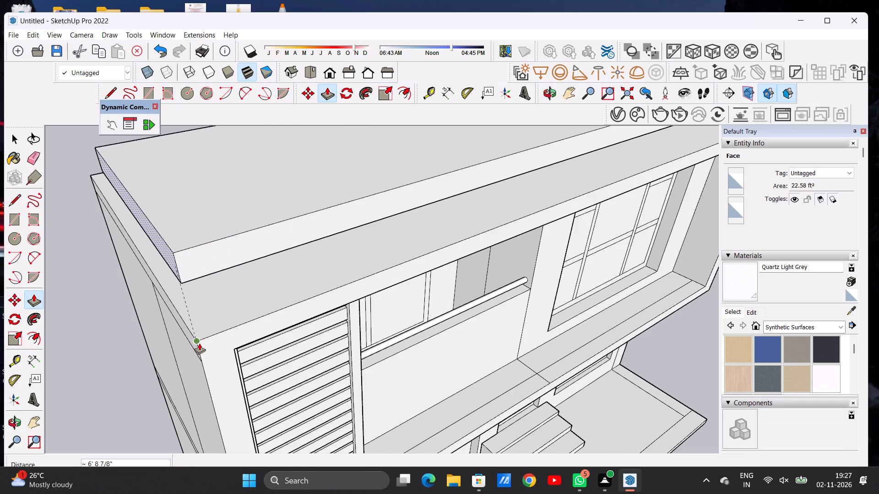
{"action": "key", "text": "space"}
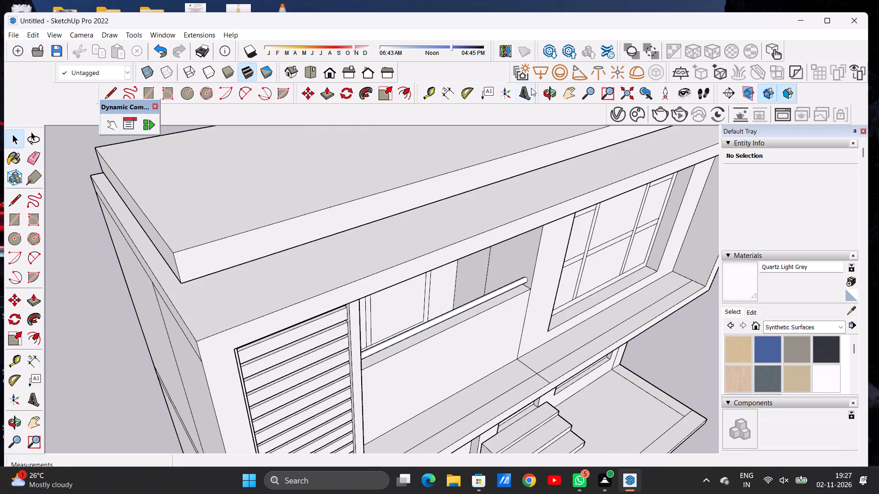
Push/Pull the upper band's rear face outward about 8' 8 11/16", aligned with the roof's back edge.
{"action": "left_click", "coordinate": [548, 89]}
{"action": "left_click_drag", "start_coordinate": [228, 285], "coordinate": [413, 251]}
{"action": "scroll", "coordinate": [405, 251], "scroll_direction": "down", "scroll_amount": 13}
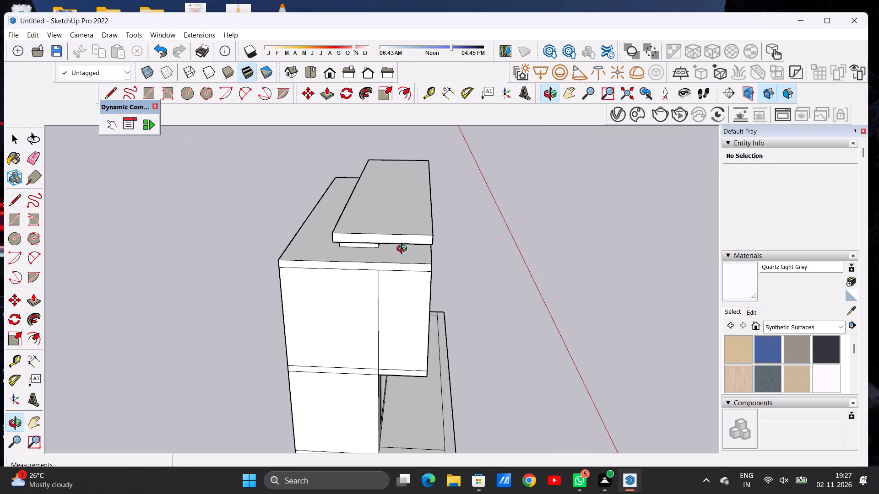
{"action": "scroll", "coordinate": [404, 250], "scroll_direction": "down", "scroll_amount": 1}
{"action": "left_click_drag", "start_coordinate": [304, 255], "coordinate": [415, 292]}
{"action": "scroll", "coordinate": [401, 271], "scroll_direction": "up", "scroll_amount": 5}
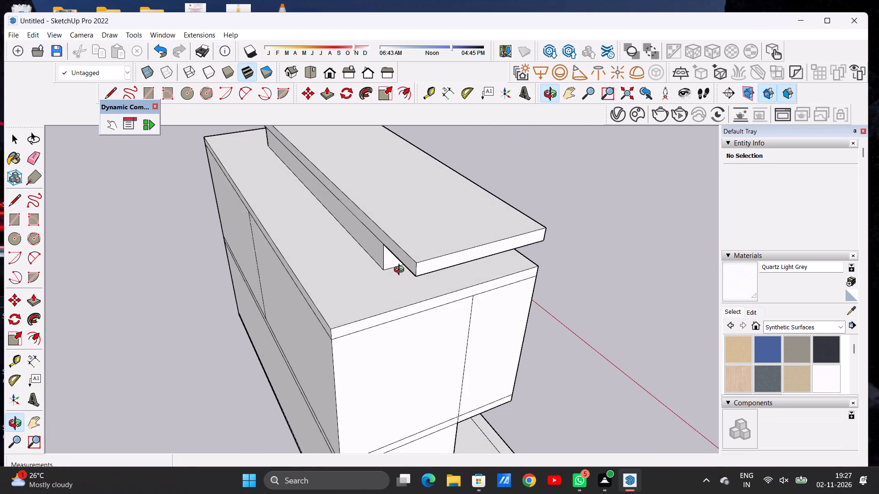
{"action": "scroll", "coordinate": [405, 272], "scroll_direction": "up", "scroll_amount": 3}
{"action": "key", "text": "p"}
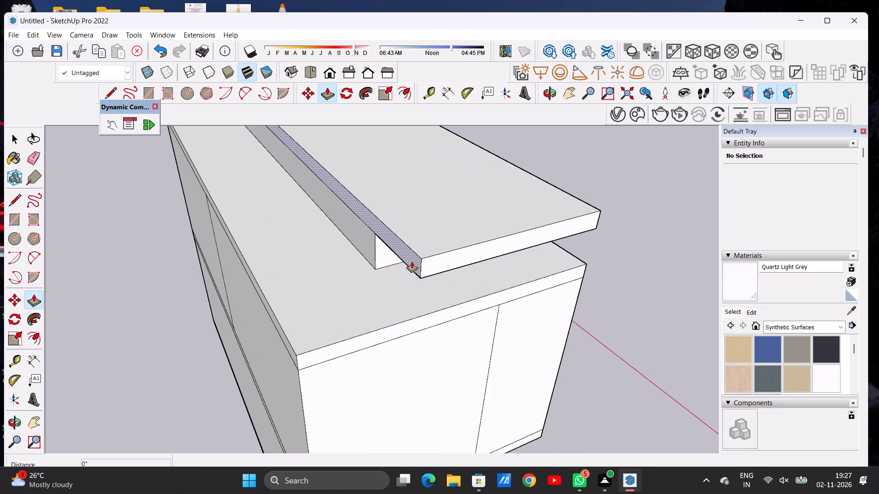
{"action": "left_click", "coordinate": [412, 261]}
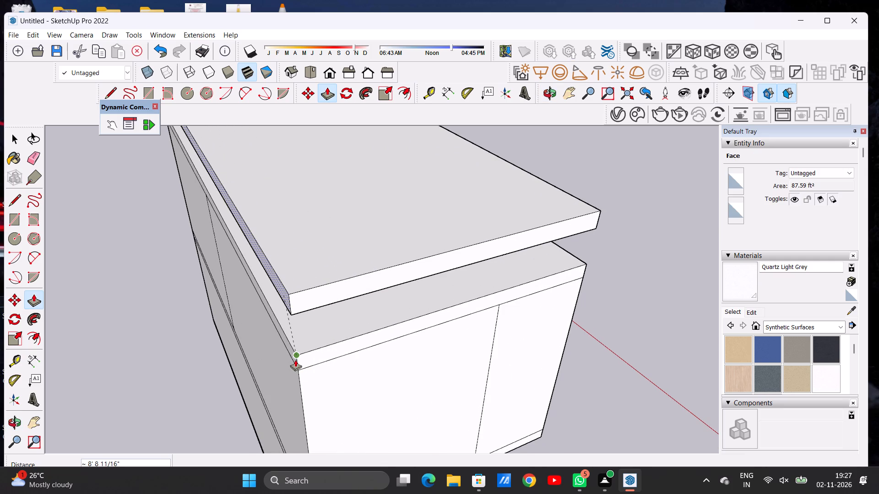
{"action": "left_click", "coordinate": [295, 360]}
{"action": "key", "text": "space"}
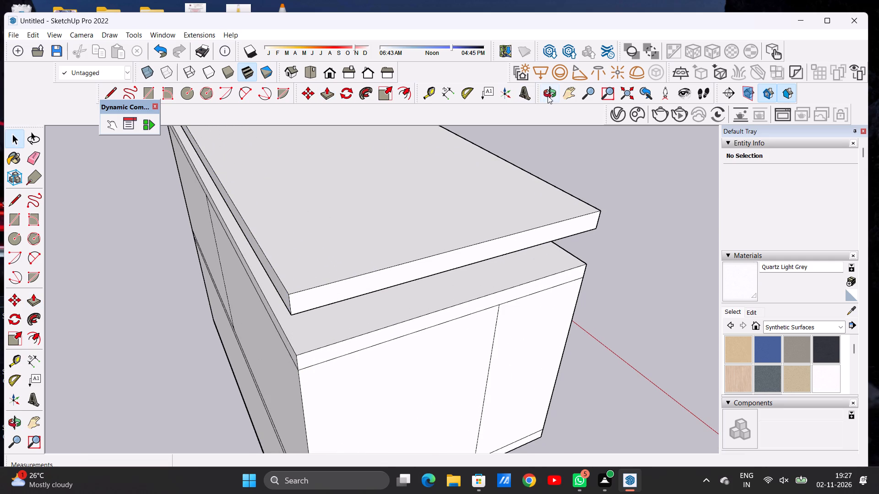
Examine the house with its overhanging roof slab from the side, straight from the front and from above.
{"action": "left_click", "coordinate": [548, 96]}
{"action": "left_click_drag", "start_coordinate": [540, 228], "coordinate": [323, 218]}
{"action": "scroll", "coordinate": [379, 252], "scroll_direction": "down", "scroll_amount": 13}
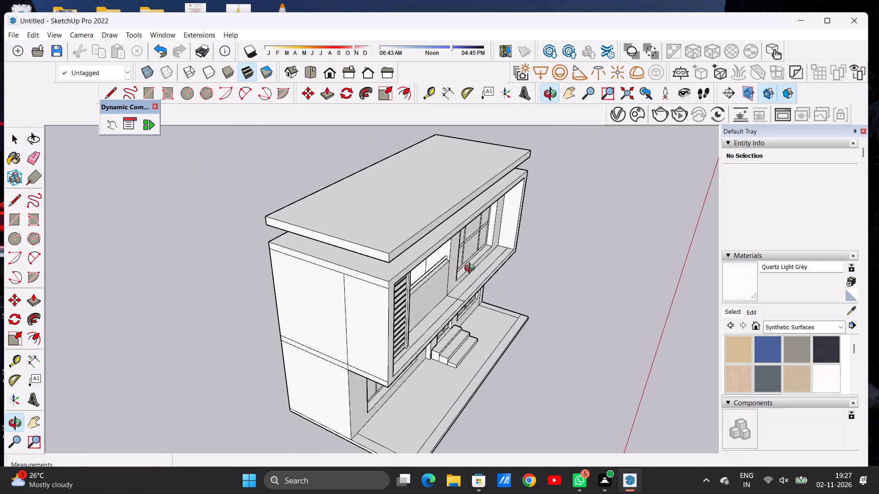
{"action": "left_click_drag", "start_coordinate": [471, 268], "coordinate": [244, 177]}
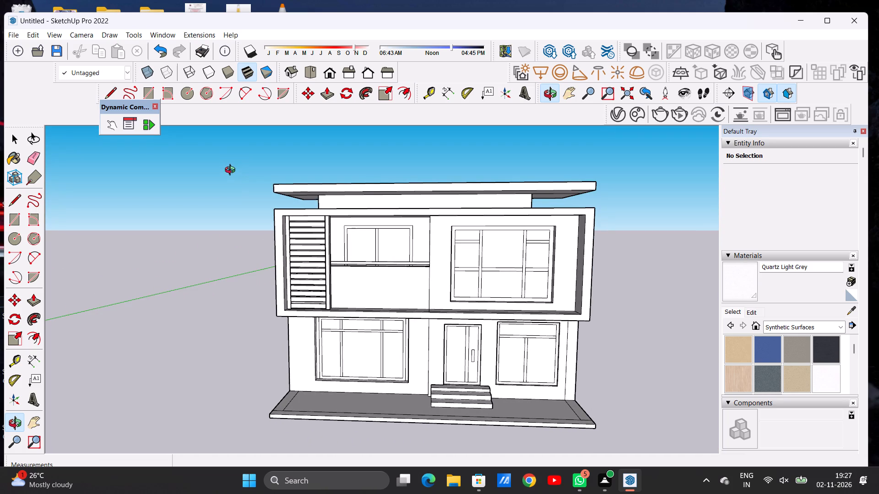
{"action": "scroll", "coordinate": [385, 251], "scroll_direction": "down", "scroll_amount": 6}
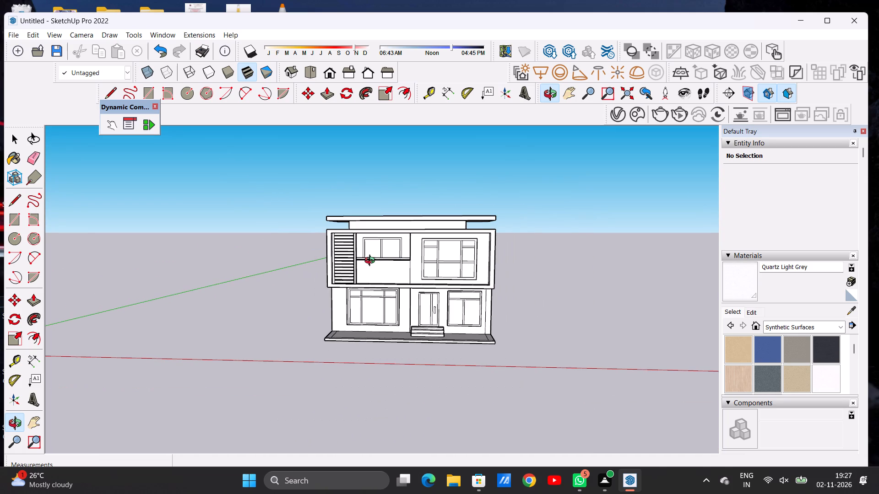
{"action": "left_click_drag", "start_coordinate": [371, 262], "coordinate": [369, 267]}
{"action": "left_click", "coordinate": [369, 265]}
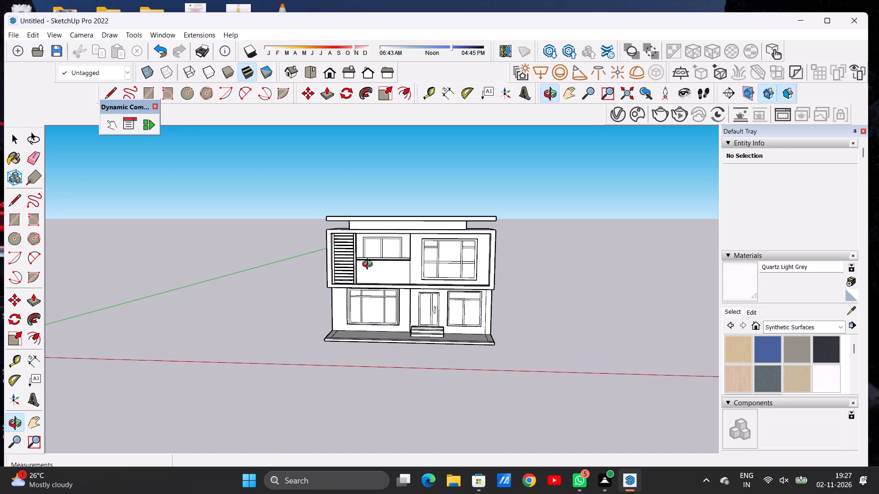
{"action": "left_click_drag", "start_coordinate": [371, 268], "coordinate": [372, 259]}
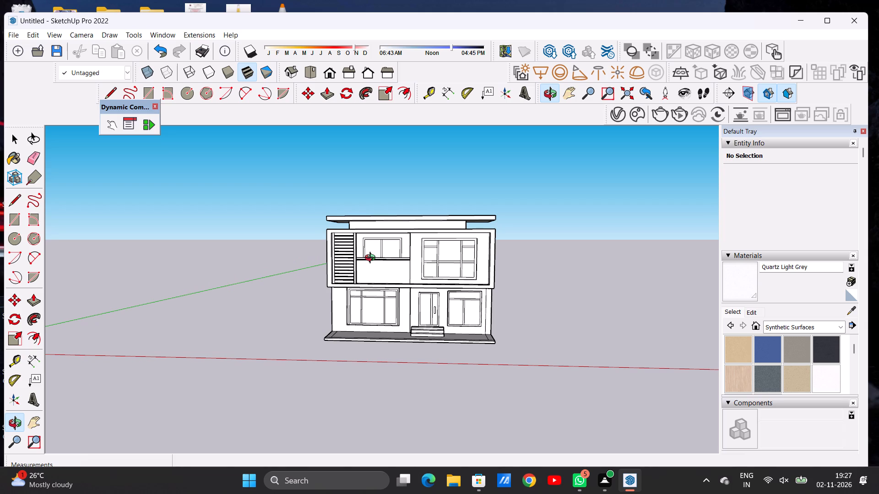
{"action": "left_click", "coordinate": [372, 259]}
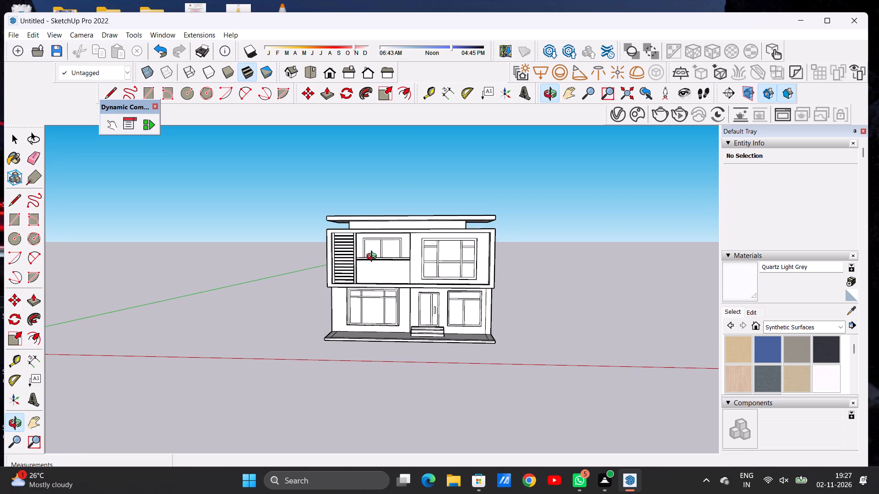
{"action": "left_click_drag", "start_coordinate": [378, 254], "coordinate": [382, 269]}
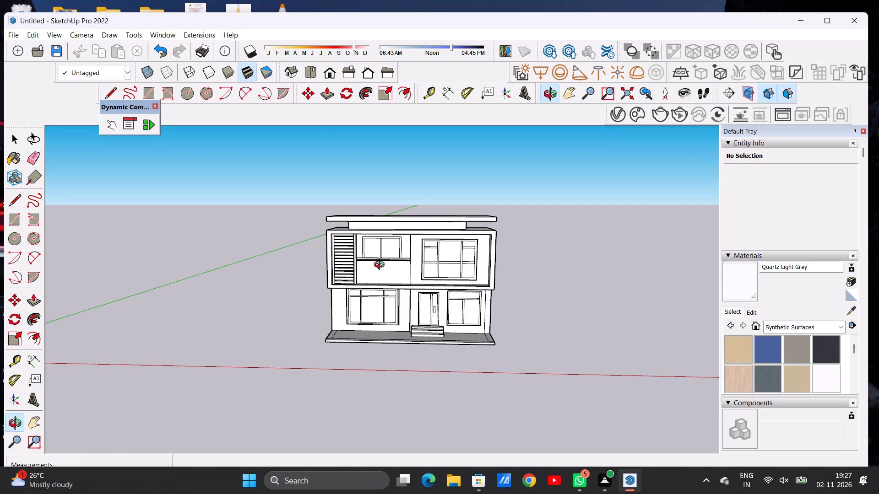
{"action": "left_click_drag", "start_coordinate": [385, 264], "coordinate": [392, 379]}
{"action": "scroll", "coordinate": [402, 351], "scroll_direction": "up", "scroll_amount": 4}
{"action": "scroll", "coordinate": [402, 351], "scroll_direction": "down", "scroll_amount": 1}
{"action": "scroll", "coordinate": [402, 351], "scroll_direction": "up", "scroll_amount": 1}
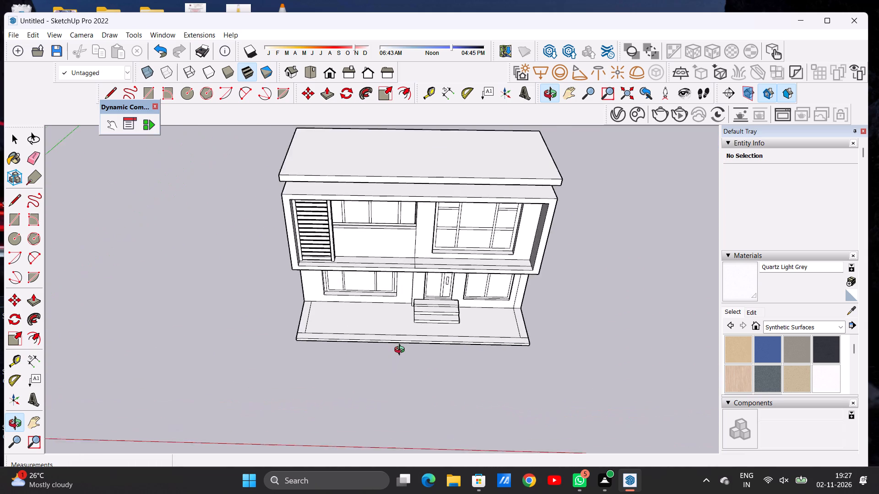
Push/Pull the base slab's end face on the louvred side outward about 6' 11 5/16" beyond the house wall.
{"action": "scroll", "coordinate": [402, 351], "scroll_direction": "up", "scroll_amount": 1}
{"action": "left_click_drag", "start_coordinate": [306, 338], "coordinate": [449, 366]}
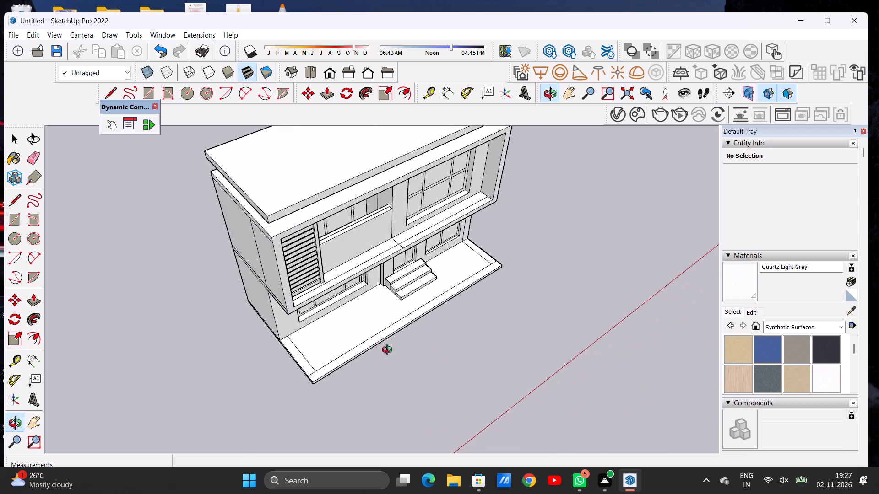
{"action": "scroll", "coordinate": [331, 327], "scroll_direction": "down", "scroll_amount": 3}
{"action": "scroll", "coordinate": [318, 370], "scroll_direction": "up", "scroll_amount": 8}
{"action": "scroll", "coordinate": [318, 374], "scroll_direction": "down", "scroll_amount": 1}
{"action": "scroll", "coordinate": [318, 374], "scroll_direction": "up", "scroll_amount": 3}
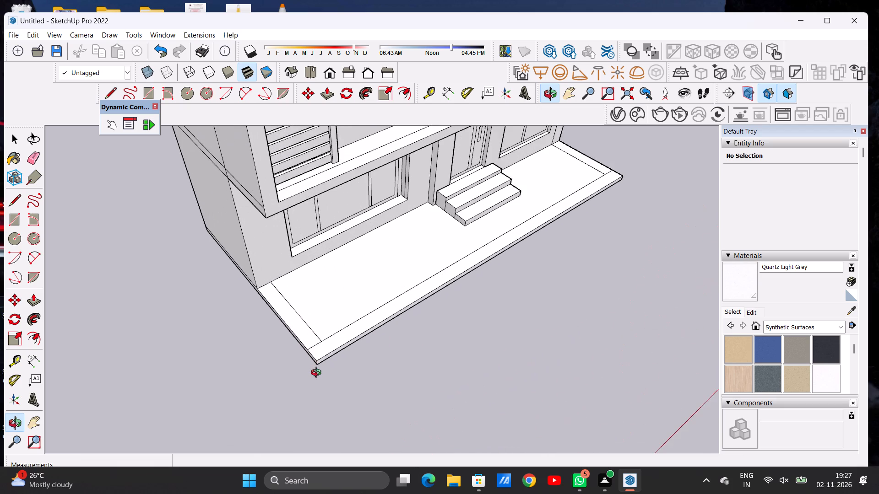
{"action": "scroll", "coordinate": [318, 374], "scroll_direction": "up", "scroll_amount": 3}
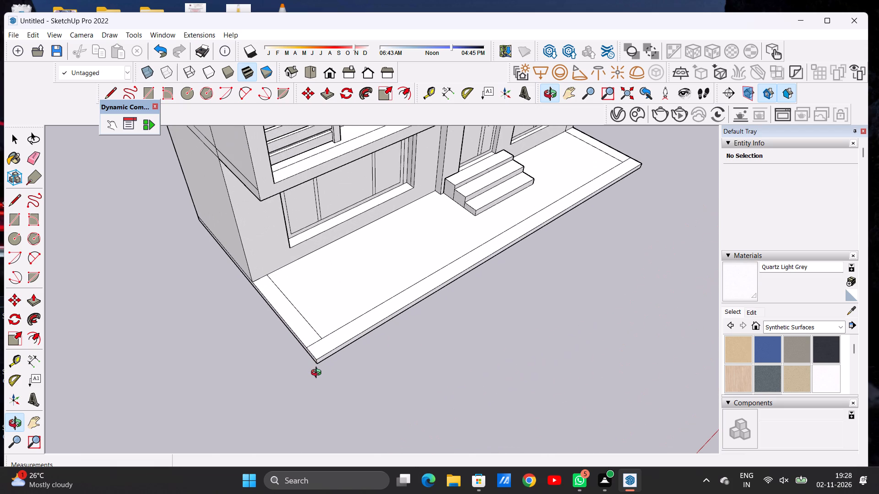
{"action": "scroll", "coordinate": [320, 346], "scroll_direction": "down", "scroll_amount": 6}
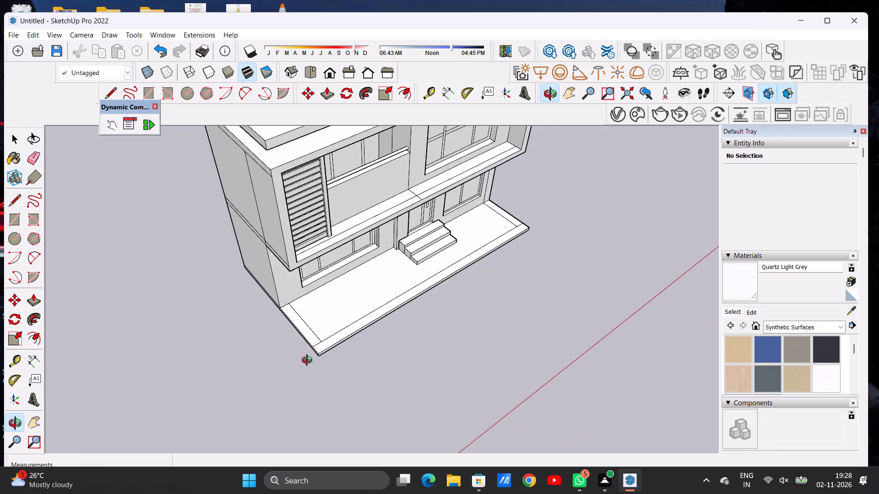
{"action": "scroll", "coordinate": [309, 361], "scroll_direction": "up", "scroll_amount": 6}
{"action": "left_click_drag", "start_coordinate": [310, 356], "coordinate": [388, 285]}
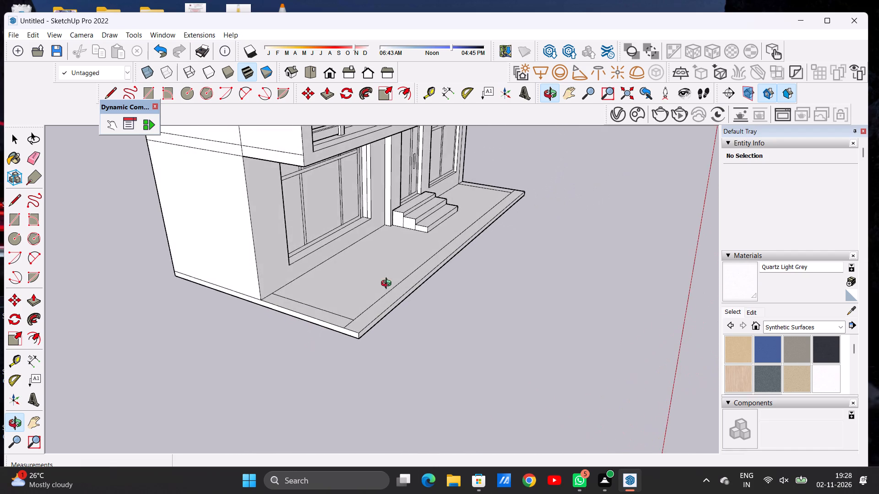
{"action": "left_click_drag", "start_coordinate": [388, 285], "coordinate": [370, 304]}
{"action": "scroll", "coordinate": [343, 360], "scroll_direction": "up", "scroll_amount": 7}
{"action": "key", "text": "p"}
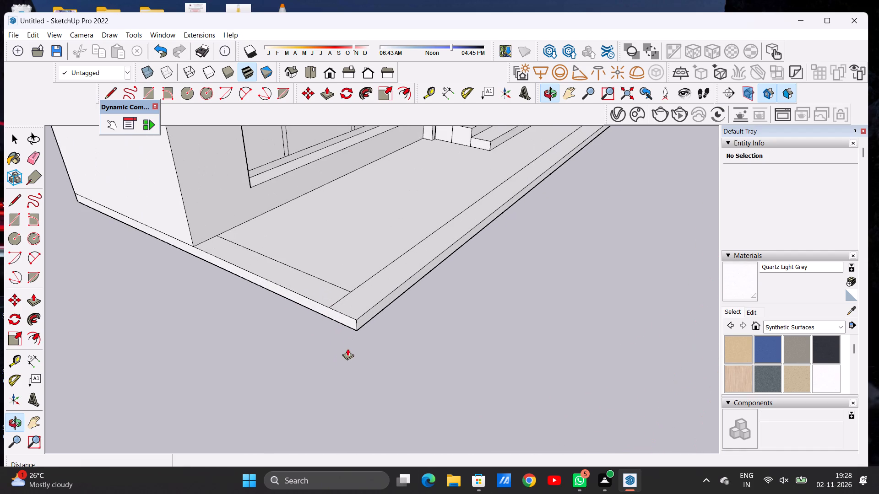
{"action": "left_click", "coordinate": [347, 317]}
{"action": "scroll", "coordinate": [302, 339], "scroll_direction": "down", "scroll_amount": 5}
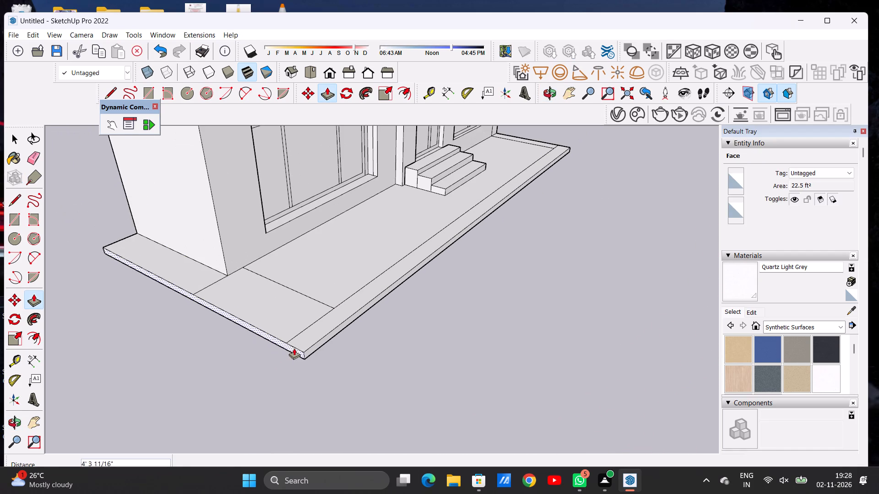
{"action": "left_click", "coordinate": [274, 370]}
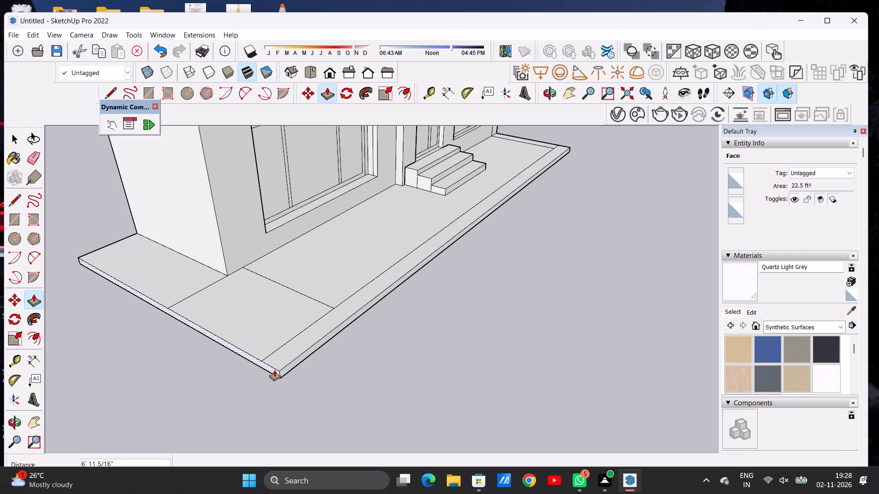
{"action": "key", "text": "space"}
{"action": "scroll", "coordinate": [281, 360], "scroll_direction": "down", "scroll_amount": 11}
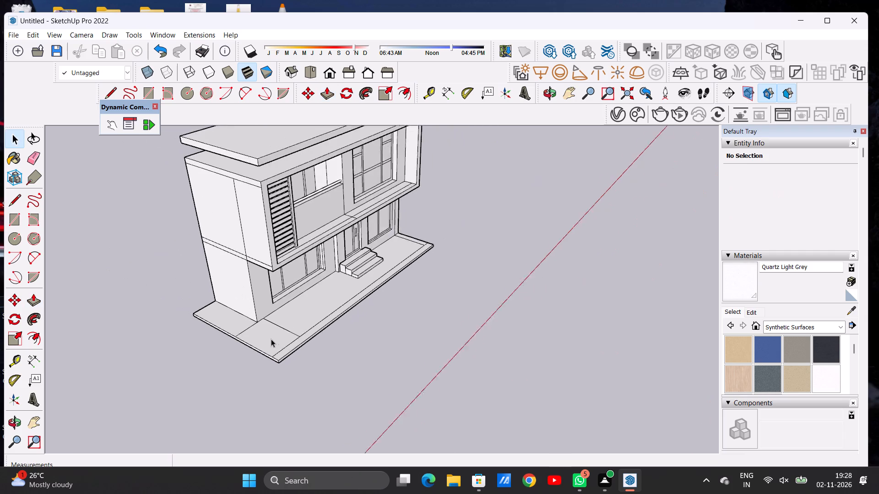
{"action": "scroll", "coordinate": [271, 339], "scroll_direction": "down", "scroll_amount": 1}
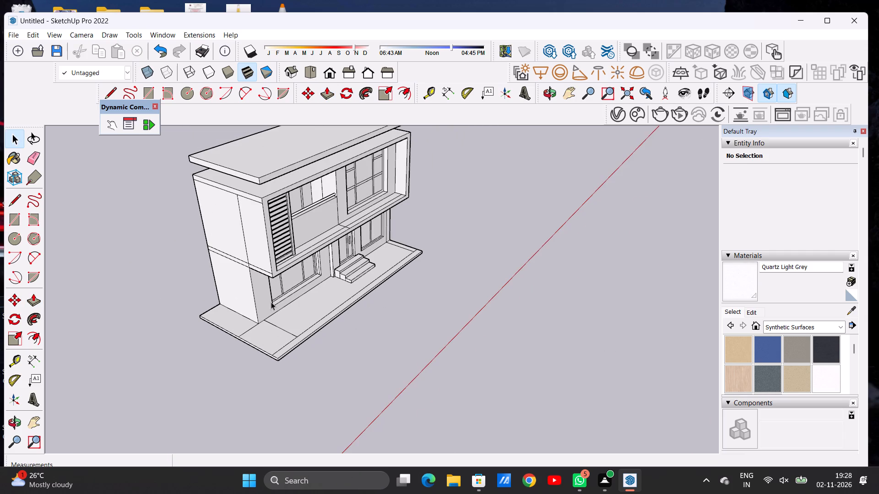
Draw an inset border on the platform's louvred-side extension, outward from the house's rear corner and about 26' 8 7/8" along to the front border line.
{"action": "scroll", "coordinate": [235, 307], "scroll_direction": "up", "scroll_amount": 6}
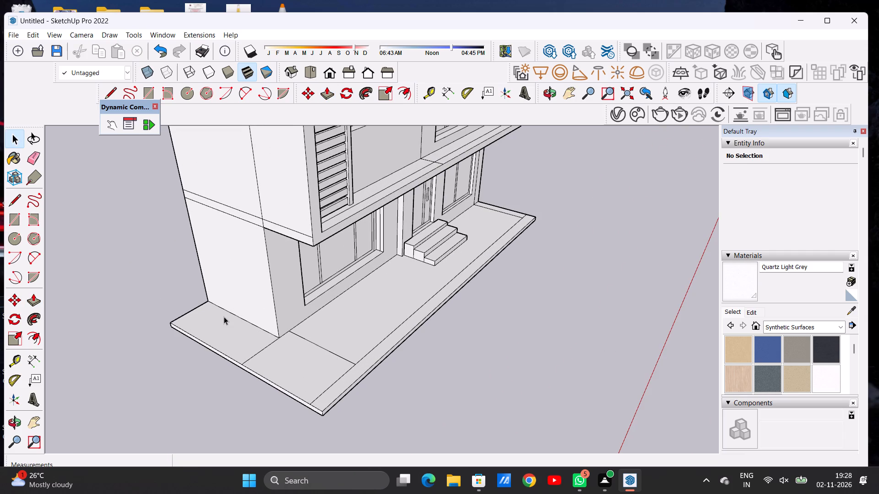
{"action": "scroll", "coordinate": [238, 315], "scroll_direction": "down", "scroll_amount": 4}
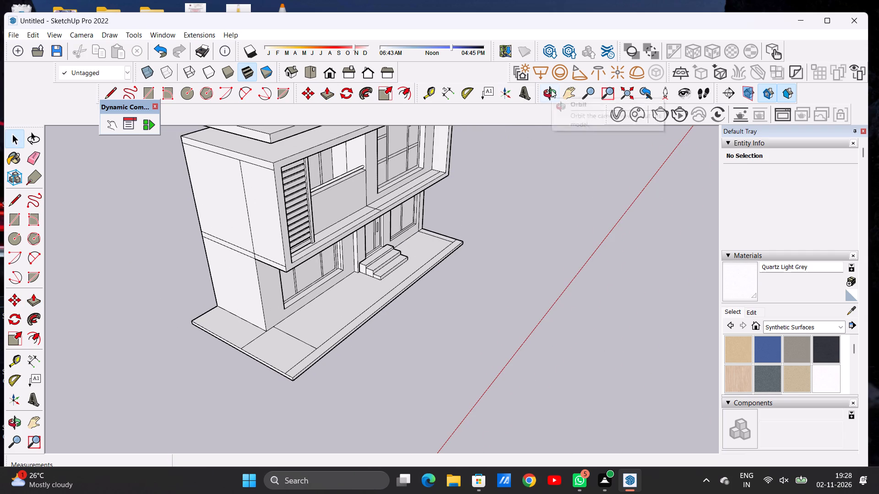
{"action": "left_click", "coordinate": [551, 90]}
{"action": "left_click_drag", "start_coordinate": [268, 299], "coordinate": [264, 363]}
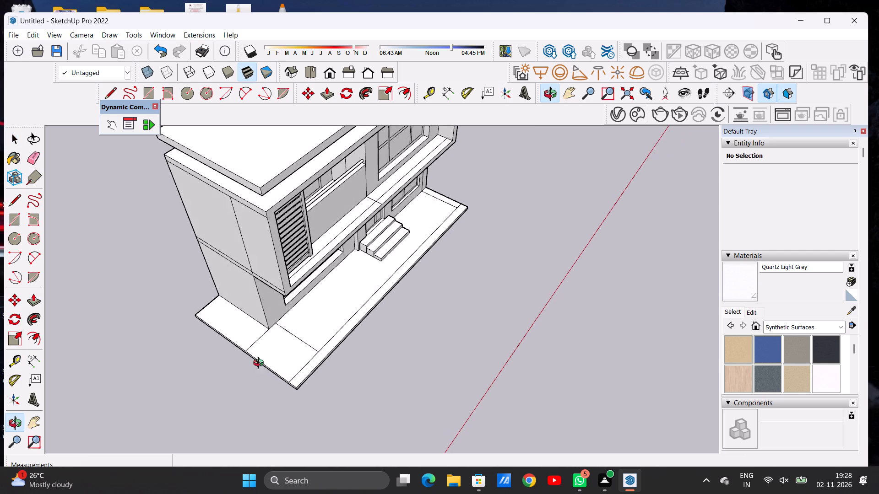
{"action": "scroll", "coordinate": [214, 313], "scroll_direction": "up", "scroll_amount": 12}
{"action": "scroll", "coordinate": [231, 301], "scroll_direction": "down", "scroll_amount": 1}
{"action": "scroll", "coordinate": [231, 301], "scroll_direction": "up", "scroll_amount": 4}
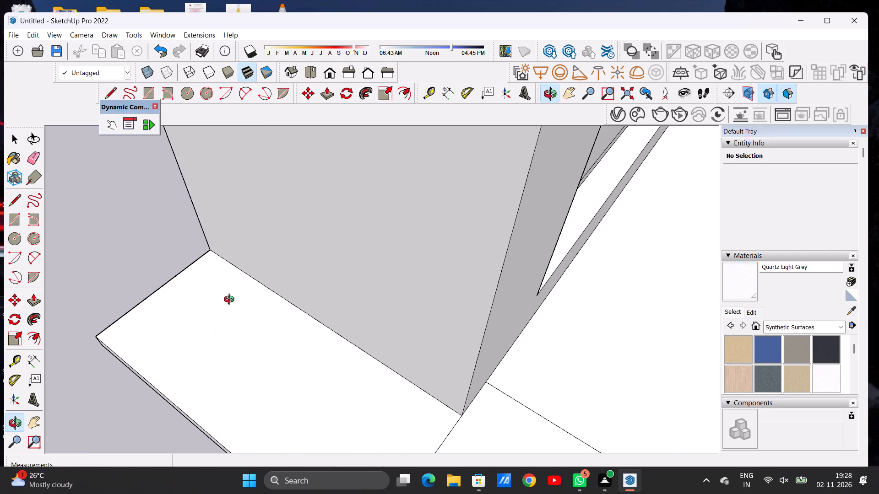
{"action": "key", "text": "l"}
{"action": "left_click", "coordinate": [224, 263]}
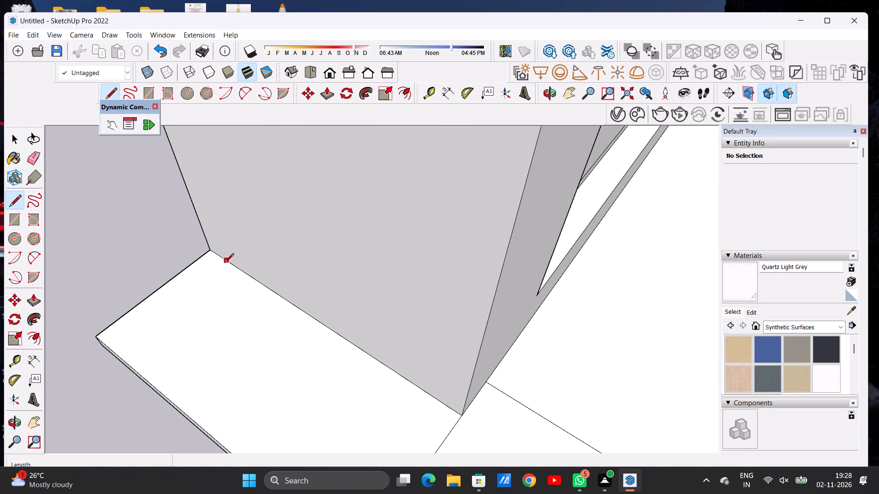
{"action": "scroll", "coordinate": [200, 281], "scroll_direction": "down", "scroll_amount": 6}
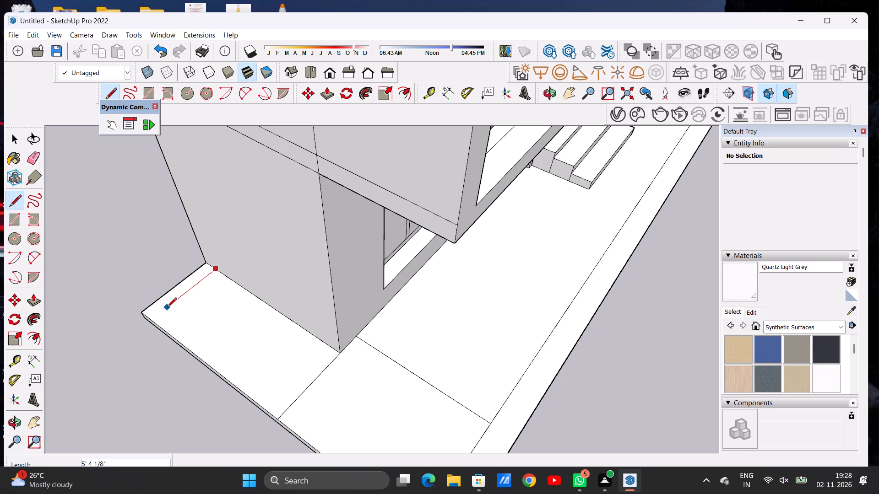
{"action": "left_click", "coordinate": [162, 312]}
{"action": "scroll", "coordinate": [193, 320], "scroll_direction": "down", "scroll_amount": 7}
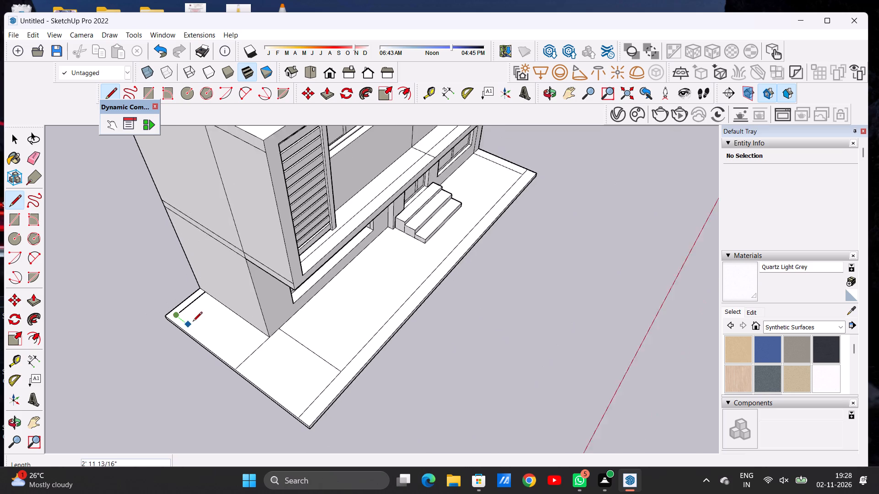
{"action": "scroll", "coordinate": [193, 322], "scroll_direction": "down", "scroll_amount": 1}
{"action": "scroll", "coordinate": [298, 403], "scroll_direction": "up", "scroll_amount": 1}
{"action": "scroll", "coordinate": [298, 403], "scroll_direction": "down", "scroll_amount": 1}
{"action": "scroll", "coordinate": [298, 403], "scroll_direction": "up", "scroll_amount": 12}
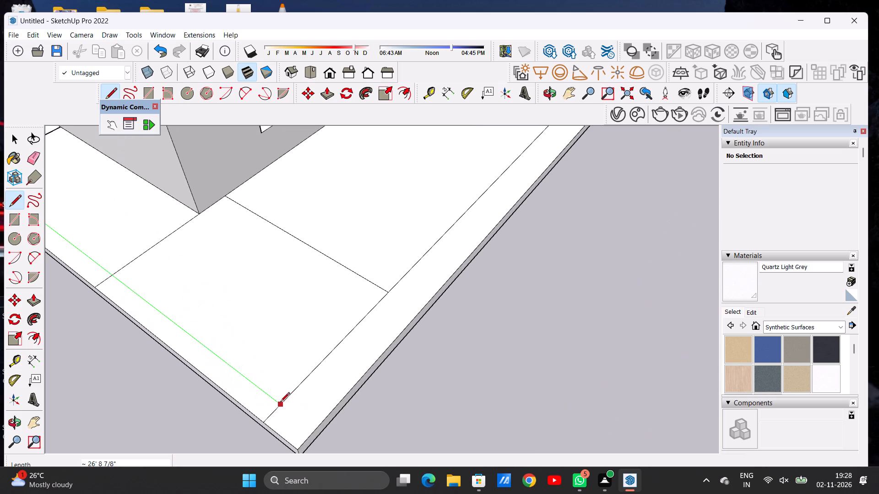
{"action": "left_click", "coordinate": [281, 405]}
{"action": "key", "text": "space"}
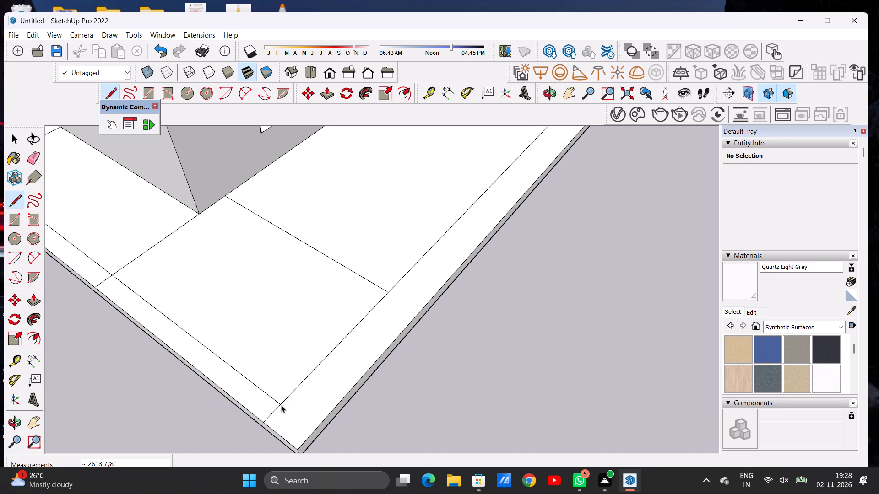
Erase the leftover lines dividing the platform surface around the house's louvred-side front corner, including the seam across the front strip.
{"action": "scroll", "coordinate": [335, 370], "scroll_direction": "down", "scroll_amount": 10}
{"action": "key", "text": "e"}
{"action": "scroll", "coordinate": [217, 322], "scroll_direction": "up", "scroll_amount": 11}
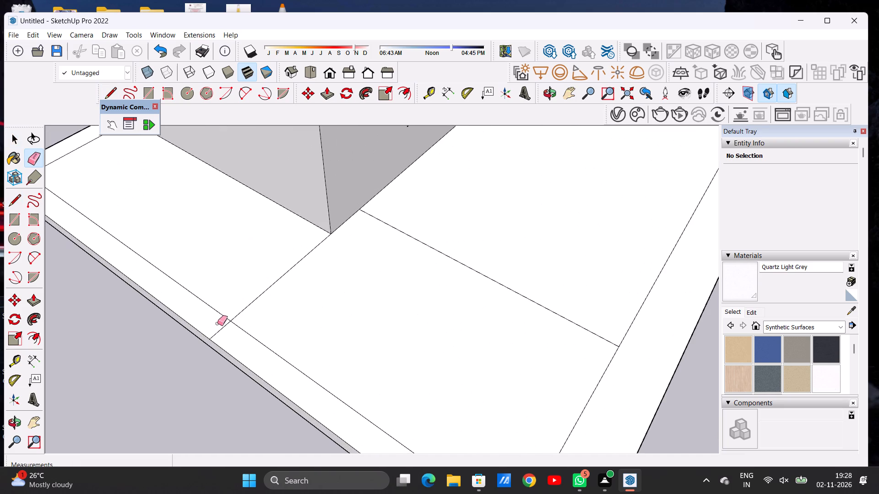
{"action": "left_click_drag", "start_coordinate": [218, 327], "coordinate": [222, 332]}
{"action": "scroll", "coordinate": [247, 338], "scroll_direction": "down", "scroll_amount": 8}
{"action": "scroll", "coordinate": [292, 332], "scroll_direction": "up", "scroll_amount": 1}
{"action": "scroll", "coordinate": [292, 332], "scroll_direction": "down", "scroll_amount": 4}
{"action": "left_click_drag", "start_coordinate": [269, 311], "coordinate": [277, 315]}
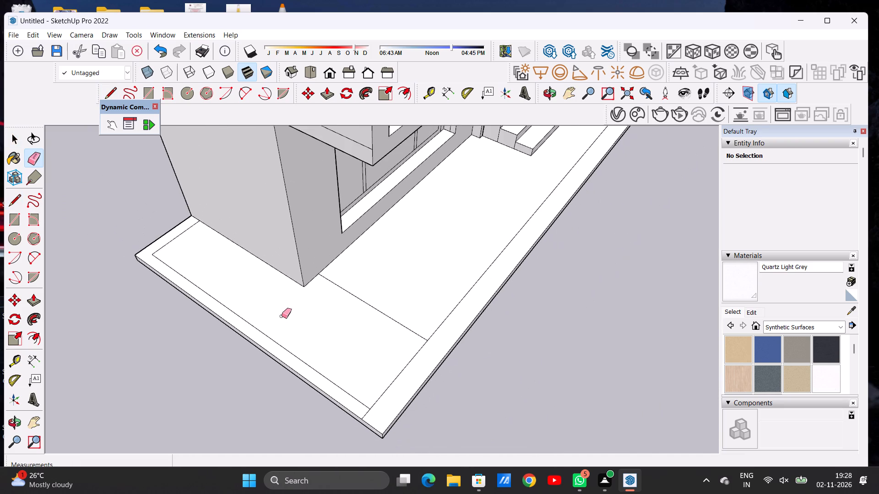
{"action": "scroll", "coordinate": [284, 317], "scroll_direction": "down", "scroll_amount": 5}
{"action": "scroll", "coordinate": [388, 336], "scroll_direction": "up", "scroll_amount": 3}
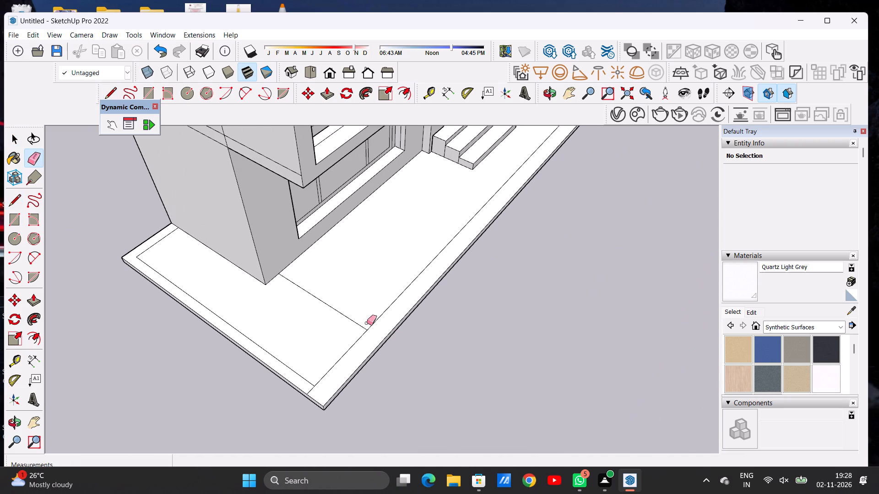
{"action": "left_click_drag", "start_coordinate": [324, 290], "coordinate": [322, 298]}
{"action": "left_click_drag", "start_coordinate": [322, 298], "coordinate": [320, 302]}
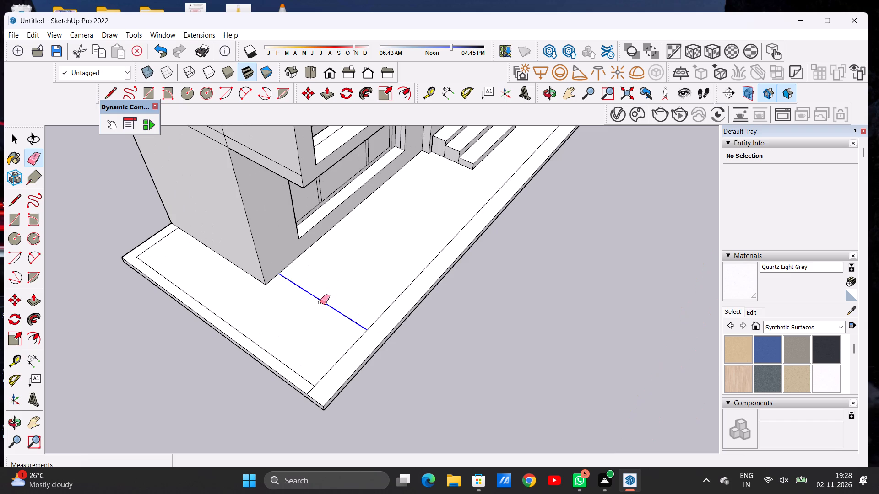
{"action": "key", "text": "space"}
Erase the vertical line on the ground-floor front wall between the smaller window and the house corner.
{"action": "left_click", "coordinate": [546, 88]}
{"action": "left_click_drag", "start_coordinate": [545, 215], "coordinate": [440, 207]}
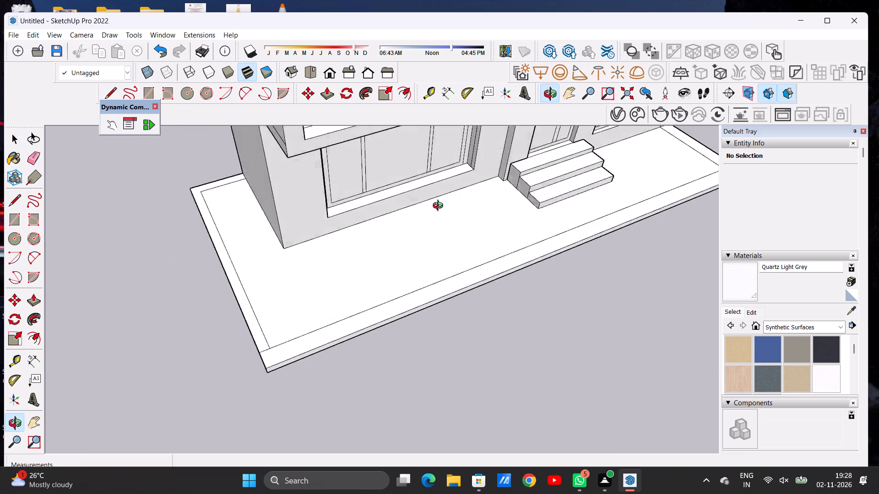
{"action": "left_click_drag", "start_coordinate": [440, 207], "coordinate": [398, 199]}
{"action": "scroll", "coordinate": [271, 253], "scroll_direction": "down", "scroll_amount": 8}
{"action": "left_click_drag", "start_coordinate": [407, 290], "coordinate": [351, 238]}
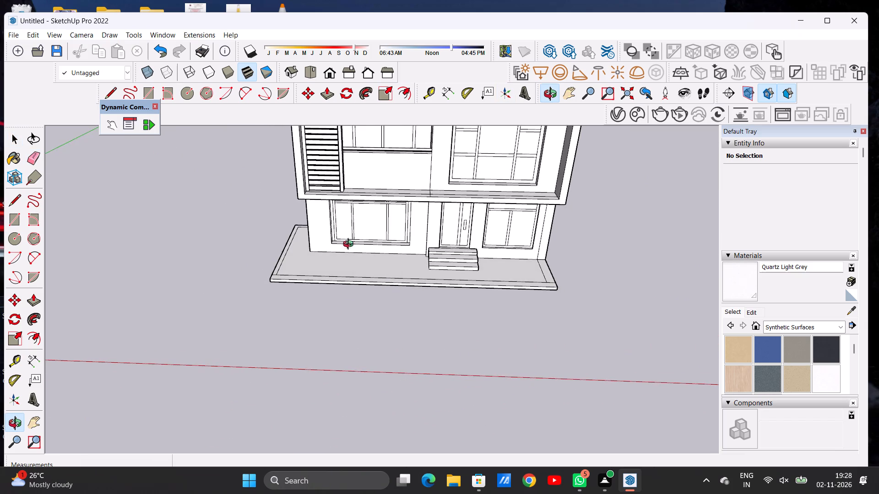
{"action": "scroll", "coordinate": [288, 261], "scroll_direction": "down", "scroll_amount": 4}
{"action": "scroll", "coordinate": [462, 258], "scroll_direction": "up", "scroll_amount": 12}
{"action": "scroll", "coordinate": [462, 260], "scroll_direction": "down", "scroll_amount": 2}
{"action": "scroll", "coordinate": [462, 260], "scroll_direction": "up", "scroll_amount": 1}
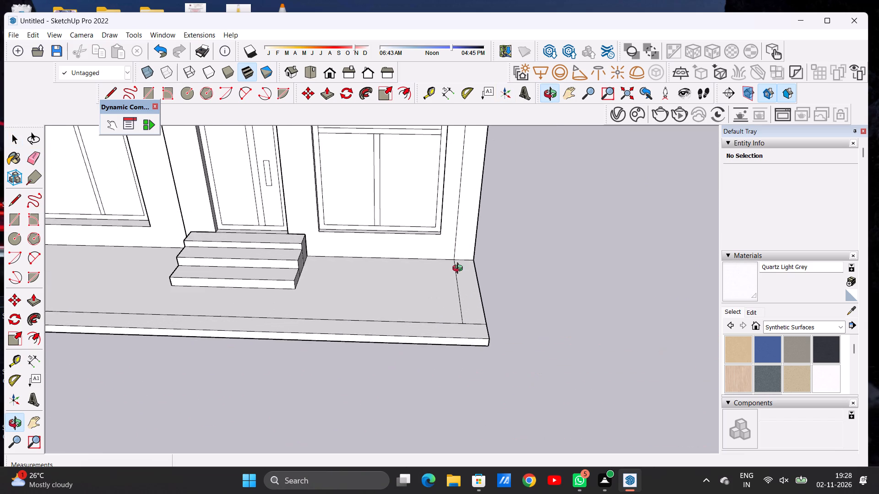
{"action": "left_click_drag", "start_coordinate": [460, 273], "coordinate": [455, 229]}
{"action": "scroll", "coordinate": [439, 257], "scroll_direction": "down", "scroll_amount": 4}
{"action": "scroll", "coordinate": [439, 261], "scroll_direction": "up", "scroll_amount": 1}
{"action": "scroll", "coordinate": [439, 261], "scroll_direction": "down", "scroll_amount": 9}
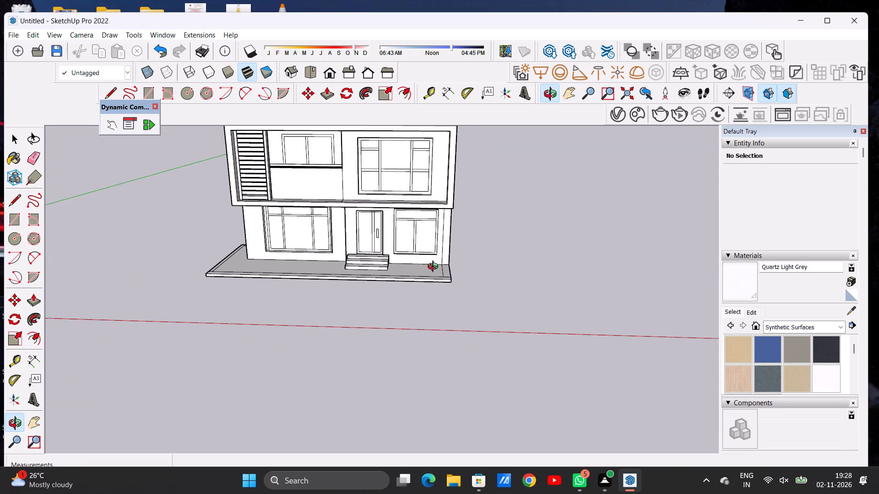
{"action": "left_click_drag", "start_coordinate": [436, 268], "coordinate": [435, 211]}
{"action": "scroll", "coordinate": [434, 229], "scroll_direction": "up", "scroll_amount": 17}
{"action": "left_click_drag", "start_coordinate": [434, 243], "coordinate": [392, 245]}
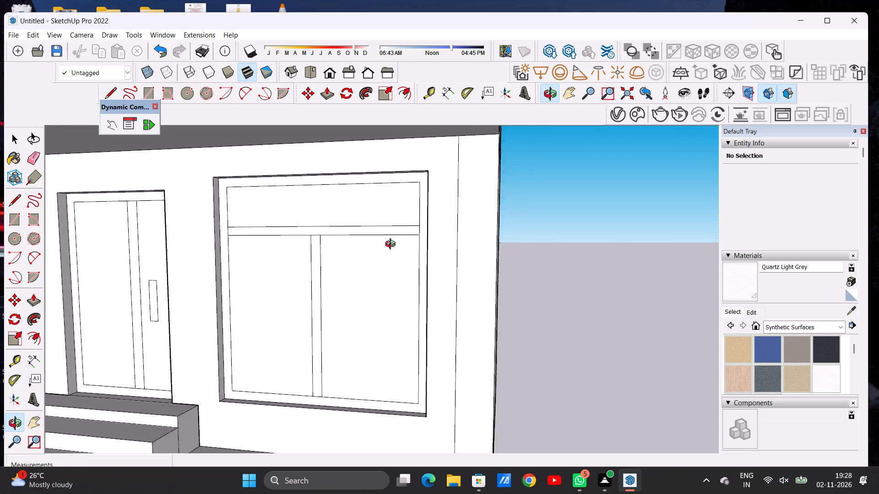
{"action": "left_click_drag", "start_coordinate": [392, 245], "coordinate": [348, 281]}
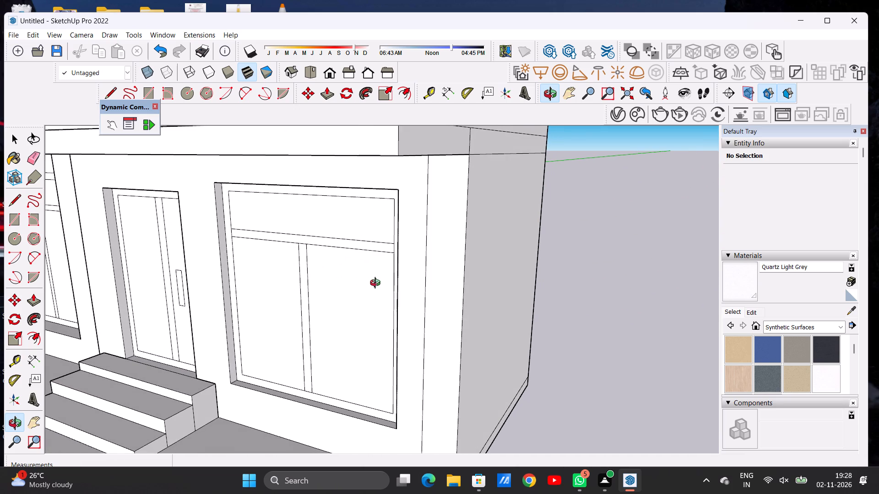
{"action": "key", "text": "e"}
{"action": "left_click_drag", "start_coordinate": [422, 301], "coordinate": [426, 306]}
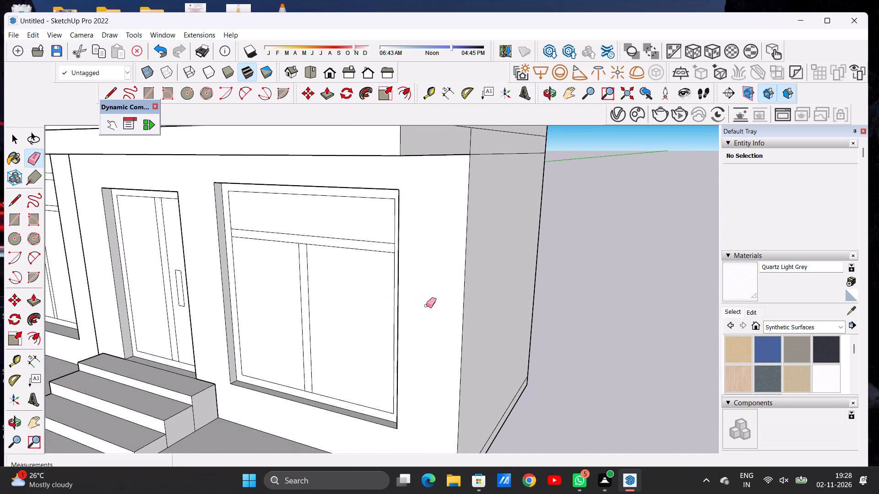
{"action": "scroll", "coordinate": [435, 260], "scroll_direction": "down", "scroll_amount": 12}
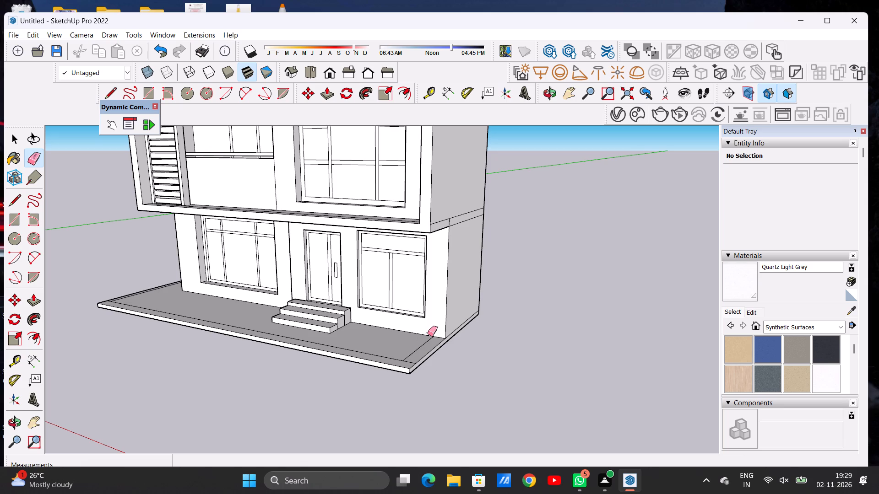
{"action": "key", "text": "space"}
Erase the short stub of the front border line that crosses to the platform's outer edge at the door-side corner.
{"action": "scroll", "coordinate": [485, 320], "scroll_direction": "down", "scroll_amount": 6}
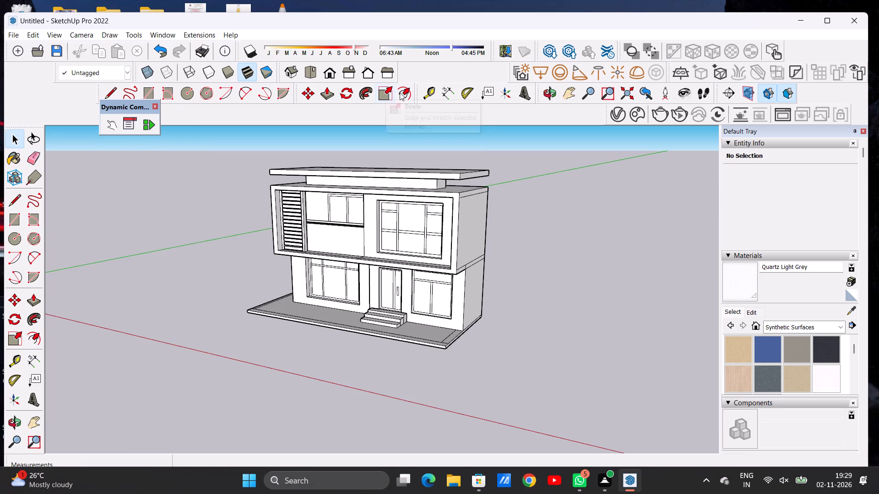
{"action": "left_click", "coordinate": [551, 91]}
{"action": "left_click_drag", "start_coordinate": [458, 263], "coordinate": [501, 328]}
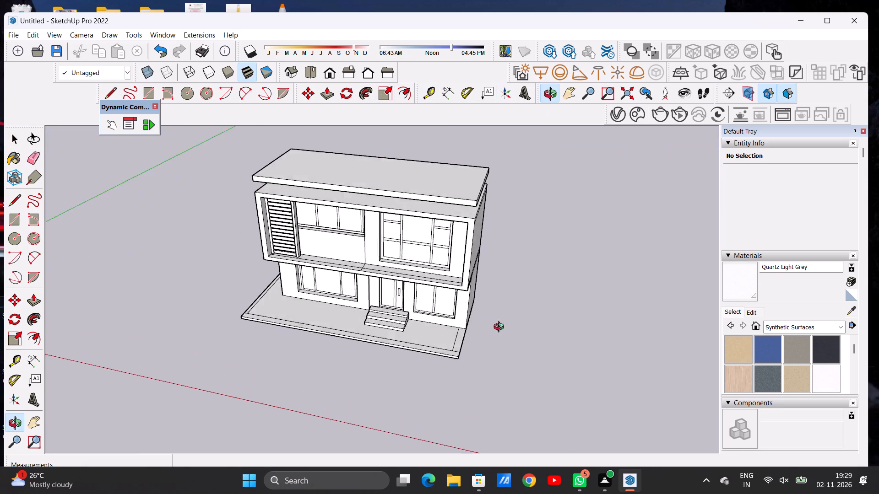
{"action": "left_click_drag", "start_coordinate": [501, 328], "coordinate": [476, 376]}
{"action": "scroll", "coordinate": [444, 358], "scroll_direction": "up", "scroll_amount": 1}
{"action": "scroll", "coordinate": [444, 358], "scroll_direction": "down", "scroll_amount": 1}
{"action": "scroll", "coordinate": [444, 358], "scroll_direction": "up", "scroll_amount": 13}
{"action": "scroll", "coordinate": [470, 340], "scroll_direction": "down", "scroll_amount": 1}
{"action": "scroll", "coordinate": [470, 340], "scroll_direction": "up", "scroll_amount": 4}
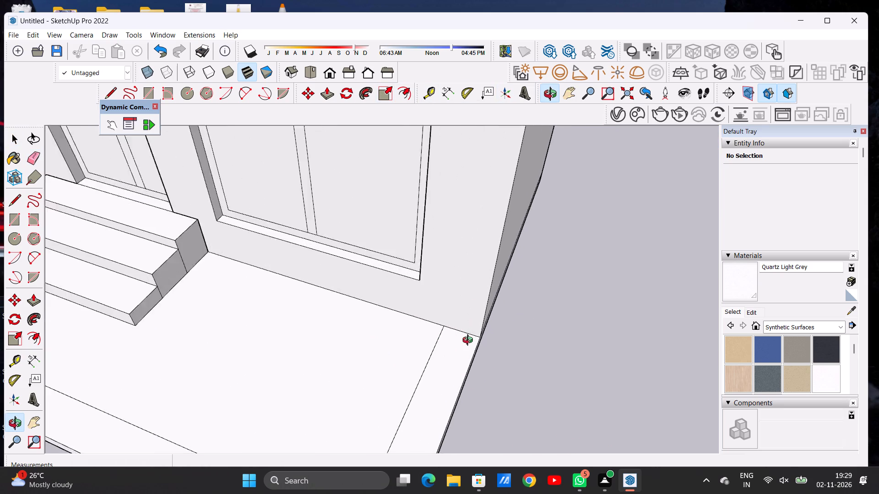
{"action": "scroll", "coordinate": [470, 341], "scroll_direction": "up", "scroll_amount": 2}
{"action": "scroll", "coordinate": [471, 344], "scroll_direction": "down", "scroll_amount": 15}
{"action": "scroll", "coordinate": [509, 341], "scroll_direction": "down", "scroll_amount": 4}
{"action": "left_click_drag", "start_coordinate": [462, 388], "coordinate": [479, 392]}
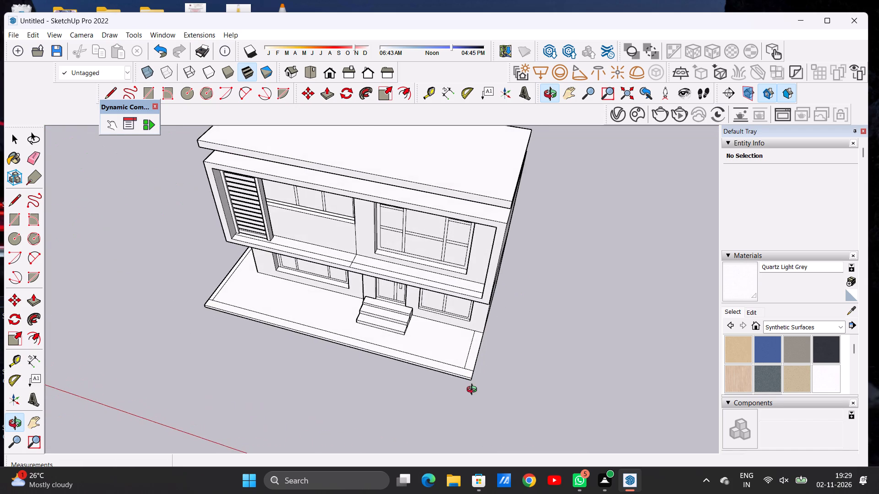
{"action": "scroll", "coordinate": [474, 391], "scroll_direction": "up", "scroll_amount": 13}
{"action": "scroll", "coordinate": [469, 370], "scroll_direction": "down", "scroll_amount": 1}
{"action": "scroll", "coordinate": [470, 362], "scroll_direction": "up", "scroll_amount": 6}
{"action": "key", "text": "e"}
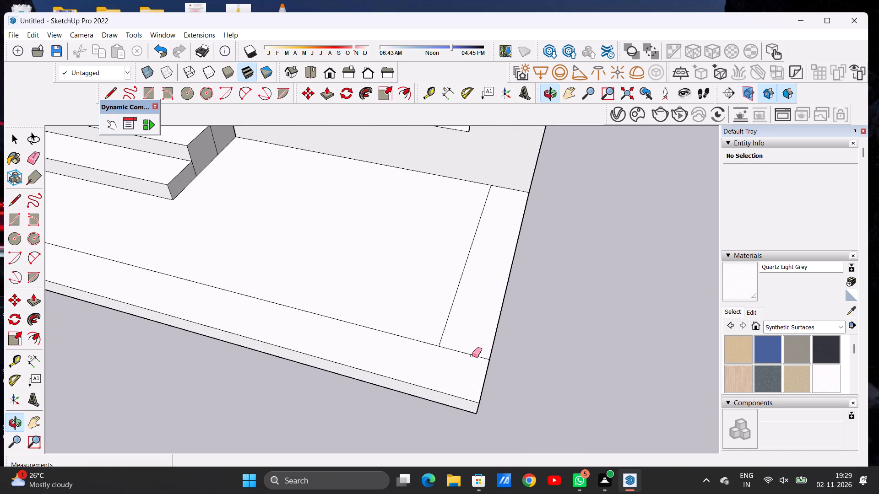
{"action": "left_click_drag", "start_coordinate": [468, 351], "coordinate": [464, 358]}
{"action": "scroll", "coordinate": [478, 359], "scroll_direction": "down", "scroll_amount": 13}
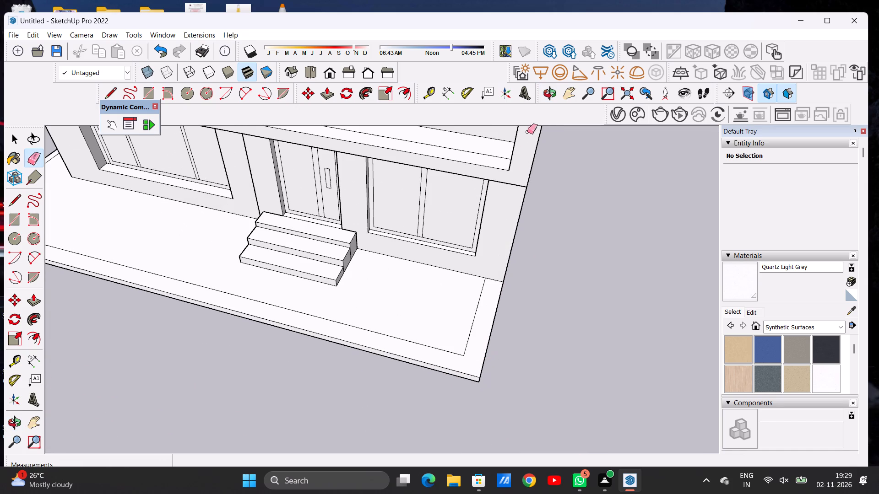
Examine the house front and the platform border, including its corner on the louvred side.
{"action": "left_click", "coordinate": [549, 88]}
{"action": "left_click_drag", "start_coordinate": [412, 393], "coordinate": [500, 301]}
{"action": "scroll", "coordinate": [455, 365], "scroll_direction": "down", "scroll_amount": 3}
{"action": "scroll", "coordinate": [455, 370], "scroll_direction": "up", "scroll_amount": 1}
{"action": "scroll", "coordinate": [455, 370], "scroll_direction": "down", "scroll_amount": 4}
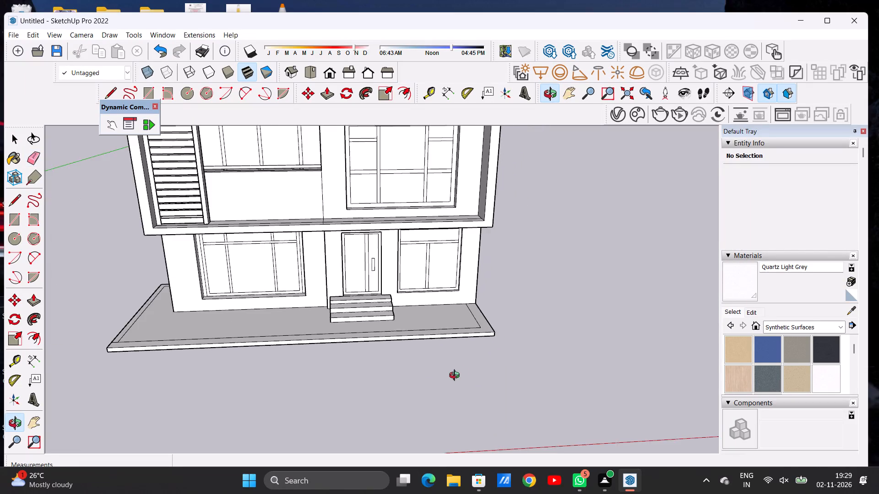
{"action": "scroll", "coordinate": [456, 376], "scroll_direction": "down", "scroll_amount": 11}
{"action": "left_click_drag", "start_coordinate": [499, 371], "coordinate": [446, 358]}
{"action": "scroll", "coordinate": [308, 370], "scroll_direction": "down", "scroll_amount": 5}
{"action": "left_click_drag", "start_coordinate": [369, 365], "coordinate": [380, 387]}
{"action": "scroll", "coordinate": [423, 373], "scroll_direction": "up", "scroll_amount": 7}
{"action": "scroll", "coordinate": [418, 327], "scroll_direction": "down", "scroll_amount": 1}
{"action": "scroll", "coordinate": [418, 327], "scroll_direction": "up", "scroll_amount": 7}
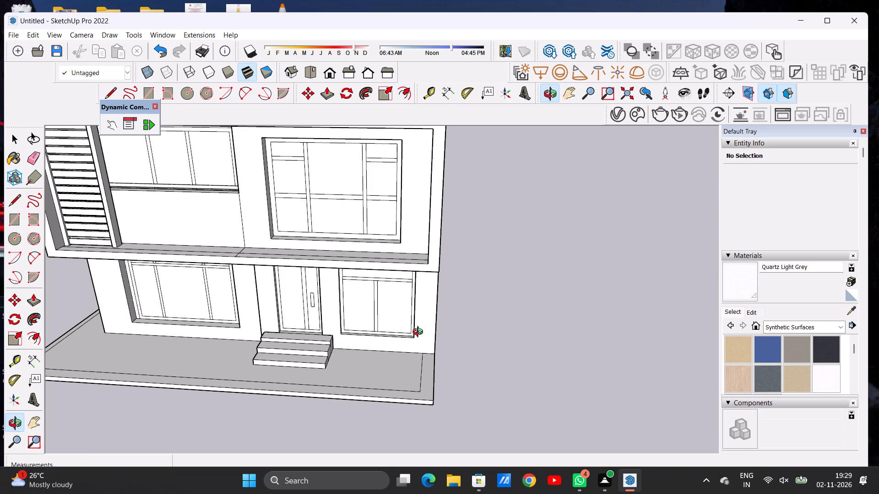
{"action": "scroll", "coordinate": [413, 347], "scroll_direction": "down", "scroll_amount": 2}
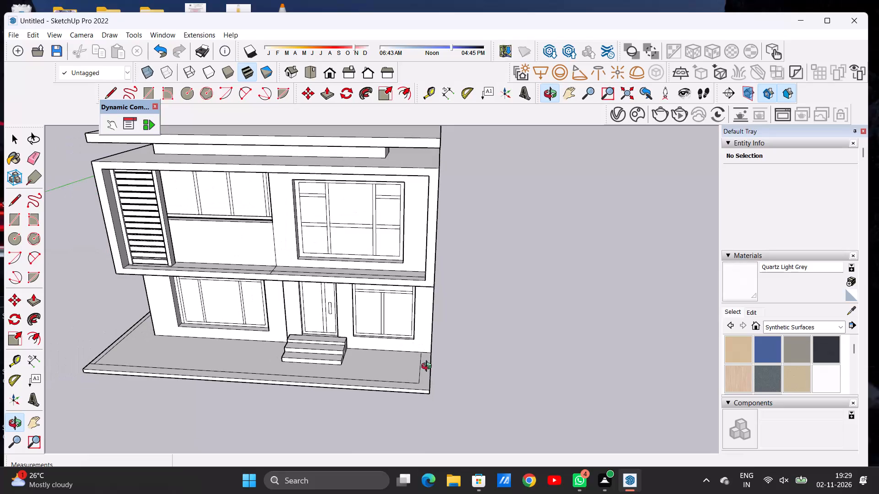
{"action": "left_click_drag", "start_coordinate": [313, 376], "coordinate": [334, 334]}
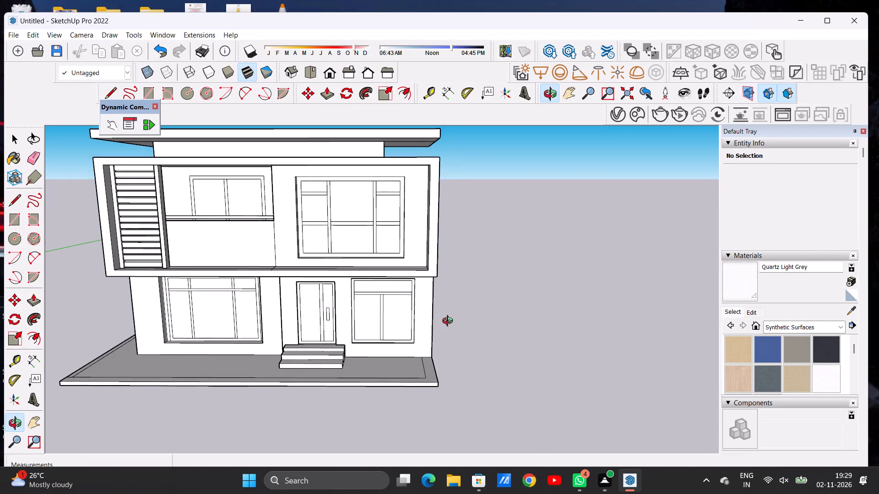
{"action": "scroll", "coordinate": [467, 319], "scroll_direction": "down", "scroll_amount": 7}
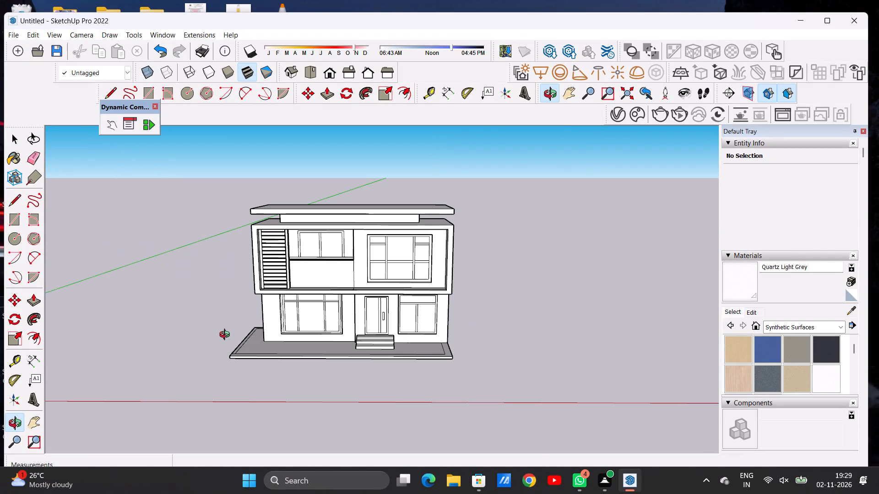
{"action": "left_click_drag", "start_coordinate": [233, 337], "coordinate": [277, 396]}
{"action": "scroll", "coordinate": [245, 384], "scroll_direction": "up", "scroll_amount": 11}
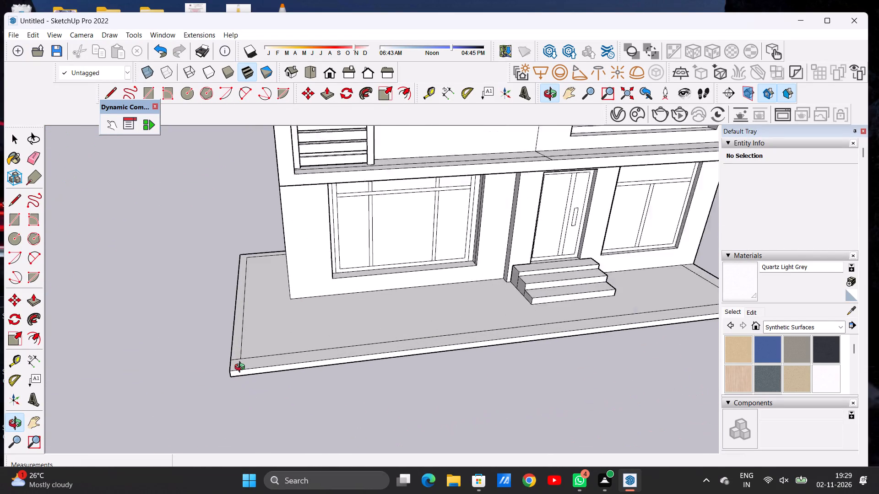
{"action": "scroll", "coordinate": [242, 368], "scroll_direction": "up", "scroll_amount": 3}
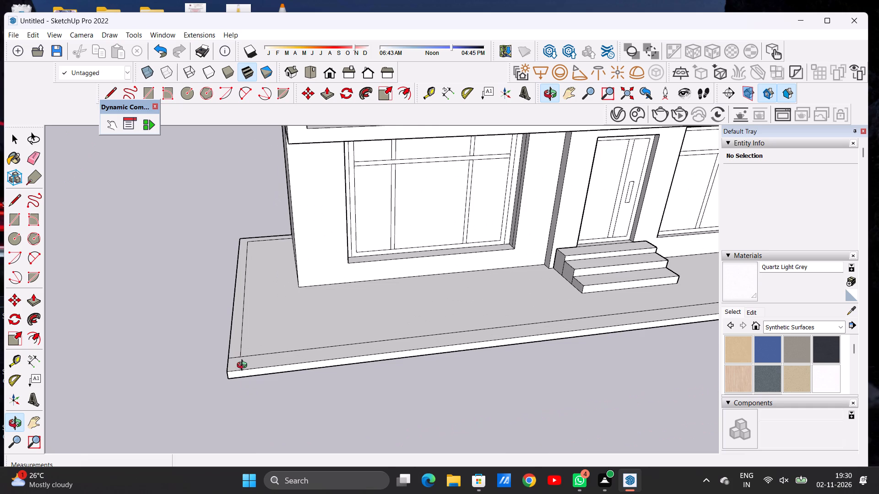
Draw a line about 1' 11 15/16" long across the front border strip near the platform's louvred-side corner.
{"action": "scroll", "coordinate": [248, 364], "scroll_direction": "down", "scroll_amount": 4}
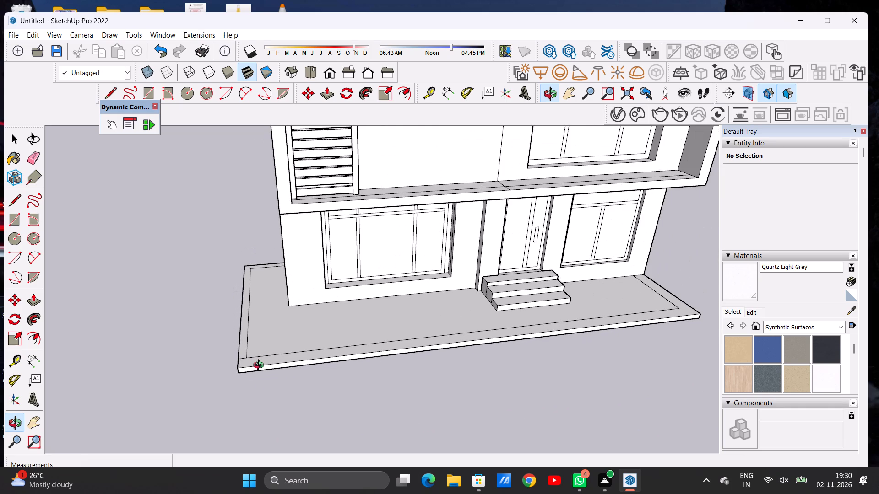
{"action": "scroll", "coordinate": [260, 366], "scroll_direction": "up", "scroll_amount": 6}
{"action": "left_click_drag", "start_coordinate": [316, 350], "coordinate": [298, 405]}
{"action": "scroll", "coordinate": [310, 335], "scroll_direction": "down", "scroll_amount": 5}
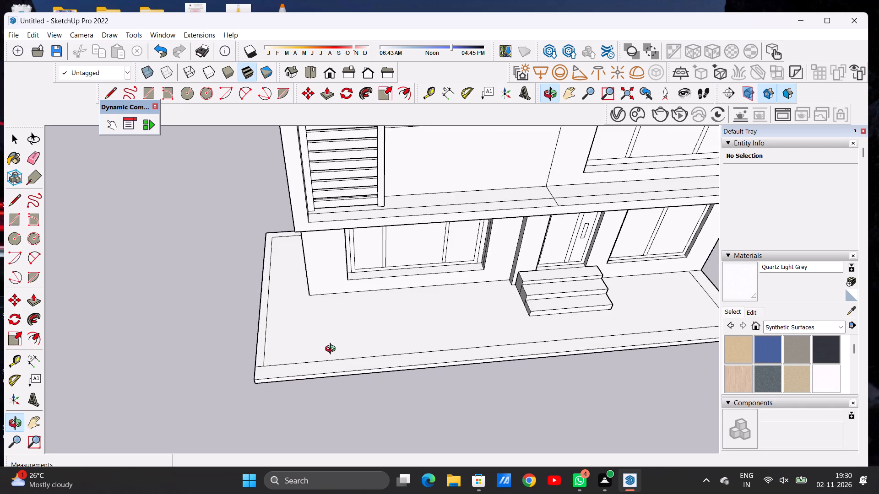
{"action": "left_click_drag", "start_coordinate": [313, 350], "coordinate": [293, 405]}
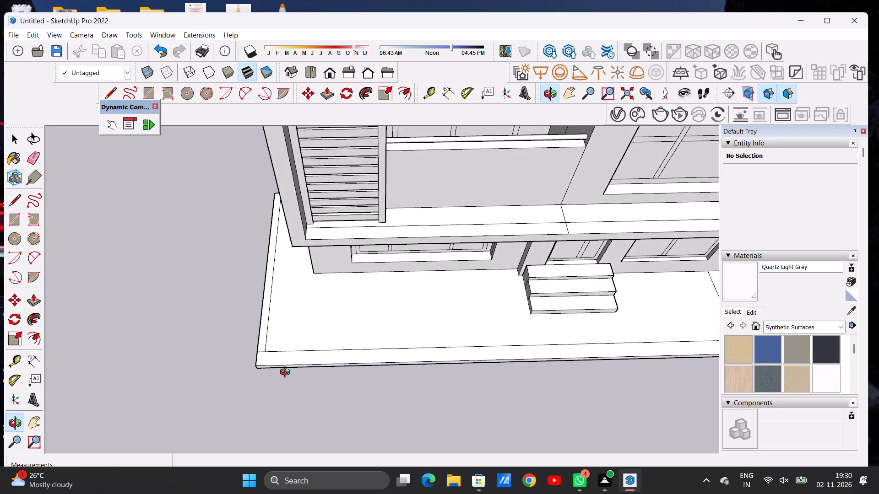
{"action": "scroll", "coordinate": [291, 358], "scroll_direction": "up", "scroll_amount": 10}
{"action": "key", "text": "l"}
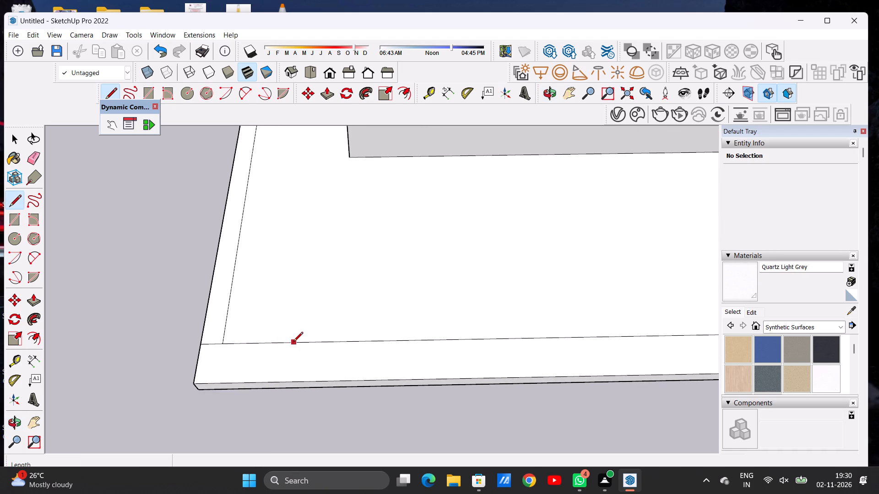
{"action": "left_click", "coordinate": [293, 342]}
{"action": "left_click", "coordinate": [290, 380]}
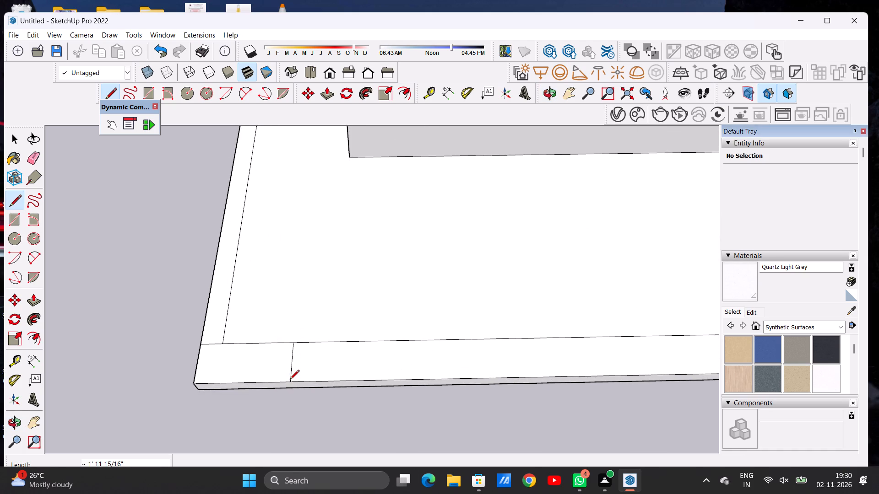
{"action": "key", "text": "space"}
Examine the house front and the platform border with the short dividing line near the louvred-side corner.
{"action": "left_click", "coordinate": [549, 94]}
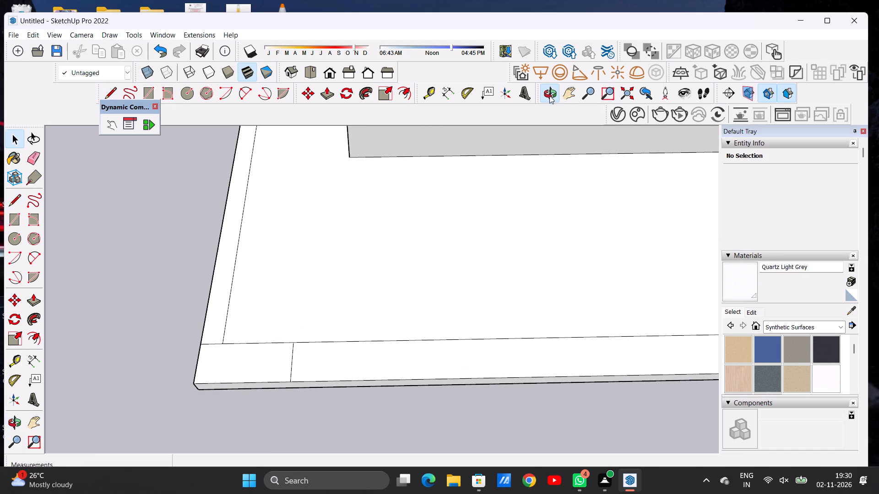
{"action": "left_click_drag", "start_coordinate": [472, 301], "coordinate": [456, 233]}
{"action": "scroll", "coordinate": [369, 317], "scroll_direction": "down", "scroll_amount": 15}
{"action": "left_click_drag", "start_coordinate": [407, 353], "coordinate": [408, 304]}
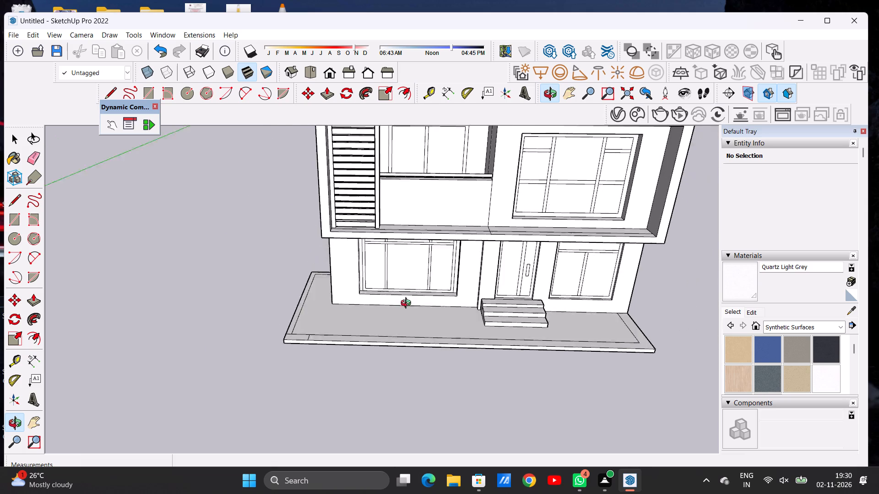
{"action": "left_click_drag", "start_coordinate": [408, 304], "coordinate": [419, 258]}
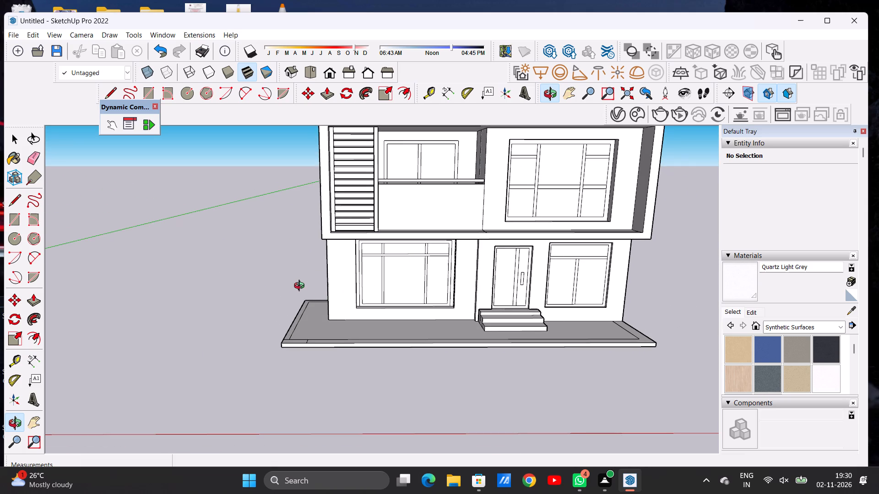
{"action": "left_click_drag", "start_coordinate": [389, 334], "coordinate": [372, 286]}
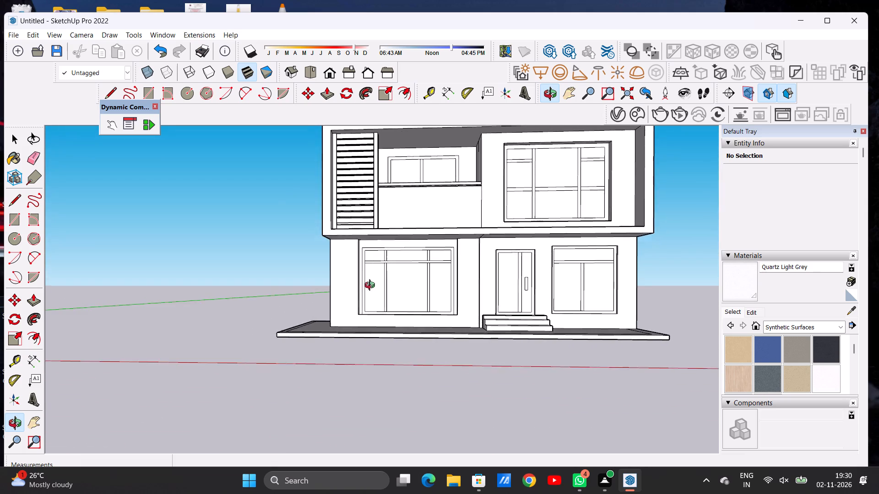
{"action": "left_click_drag", "start_coordinate": [372, 286], "coordinate": [375, 366]}
{"action": "scroll", "coordinate": [279, 309], "scroll_direction": "down", "scroll_amount": 2}
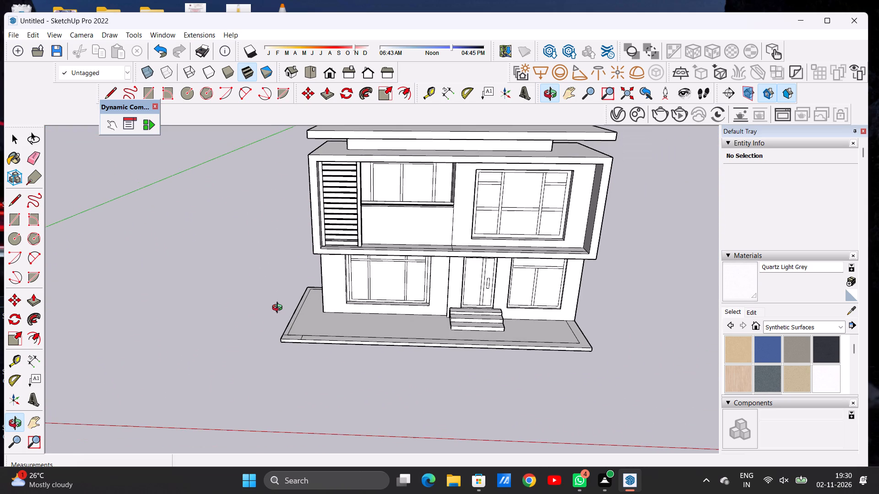
{"action": "scroll", "coordinate": [279, 309], "scroll_direction": "down", "scroll_amount": 1}
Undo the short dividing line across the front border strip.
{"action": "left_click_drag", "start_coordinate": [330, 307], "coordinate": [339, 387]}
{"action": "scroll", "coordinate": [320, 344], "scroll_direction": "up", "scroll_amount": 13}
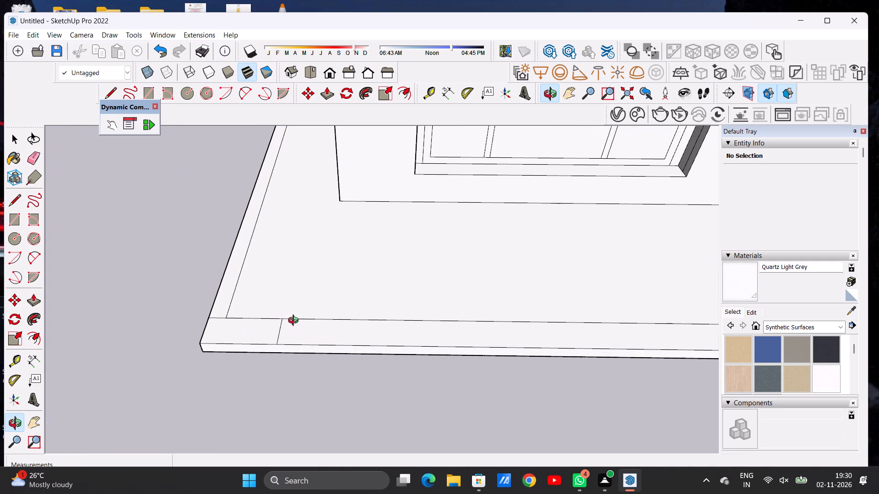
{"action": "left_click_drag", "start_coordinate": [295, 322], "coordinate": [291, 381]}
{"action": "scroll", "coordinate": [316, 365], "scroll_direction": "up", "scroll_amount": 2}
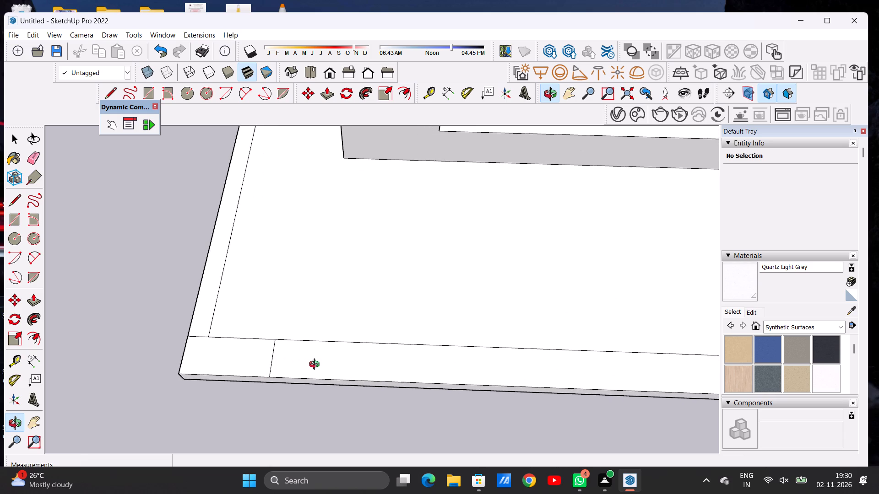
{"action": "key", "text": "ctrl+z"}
Draw a line straight across the front border strip, slightly farther from the louvred-side corner than the undone one.
{"action": "key", "text": "l"}
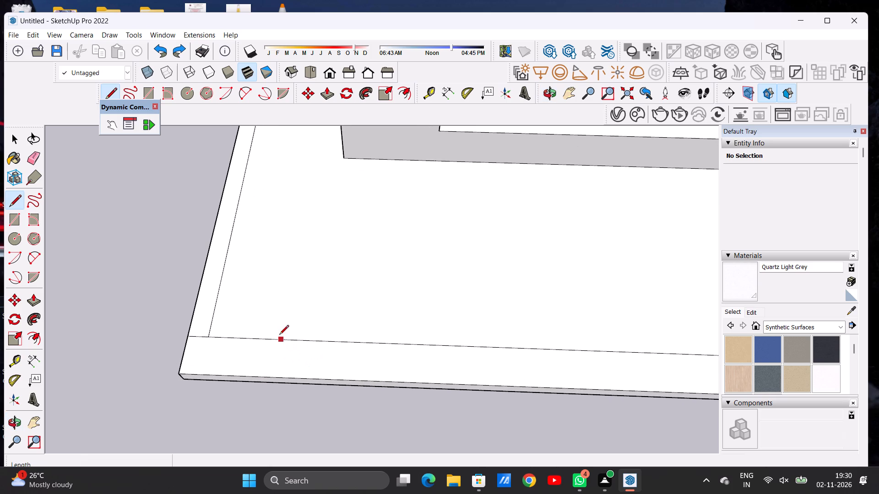
{"action": "left_click", "coordinate": [290, 340]}
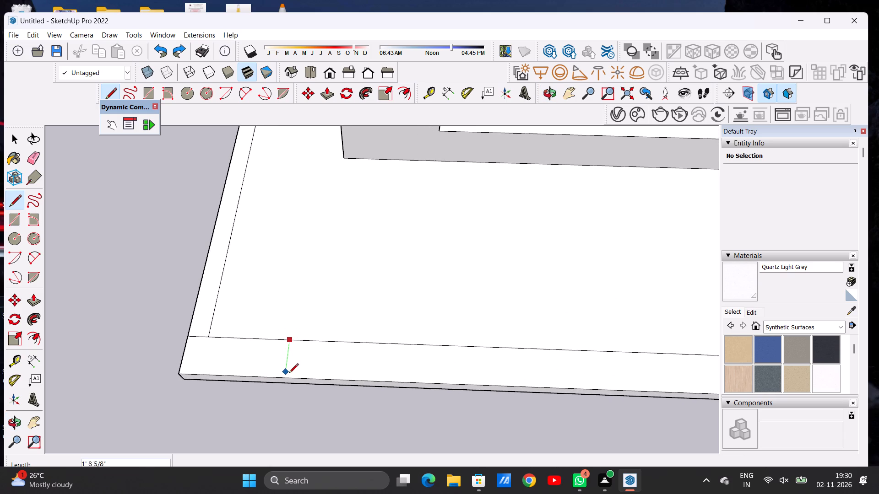
{"action": "left_click", "coordinate": [287, 376]}
{"action": "key", "text": "space"}
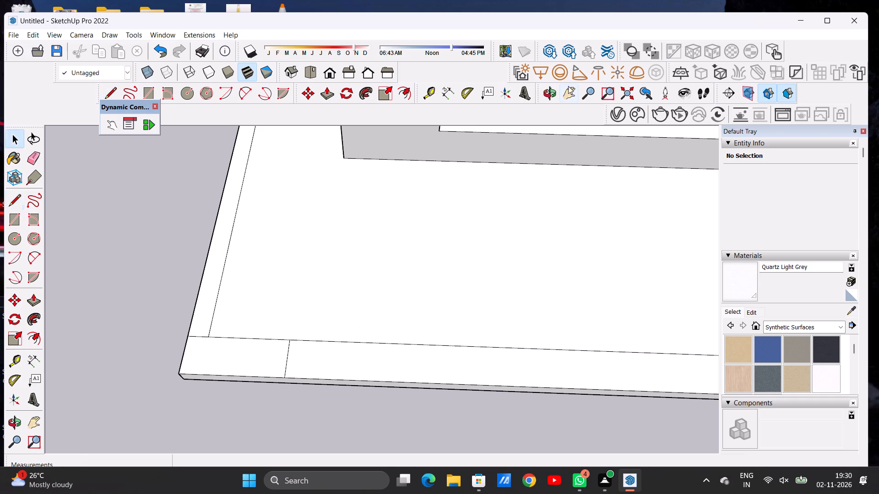
Push/Pull the border strip on the platform's louvred side up about 8' 9 1/2" to form a boundary wall.
{"action": "left_click", "coordinate": [548, 89]}
{"action": "scroll", "coordinate": [376, 279], "scroll_direction": "down", "scroll_amount": 17}
{"action": "left_click_drag", "start_coordinate": [439, 330], "coordinate": [450, 233]}
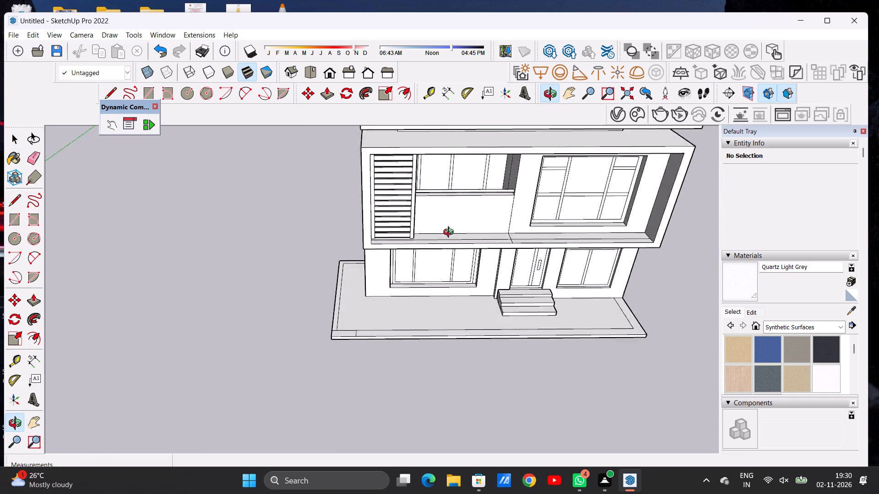
{"action": "left_click_drag", "start_coordinate": [450, 233], "coordinate": [451, 187]}
{"action": "scroll", "coordinate": [253, 258], "scroll_direction": "down", "scroll_amount": 8}
{"action": "scroll", "coordinate": [299, 293], "scroll_direction": "up", "scroll_amount": 13}
{"action": "left_click_drag", "start_coordinate": [295, 321], "coordinate": [298, 342]}
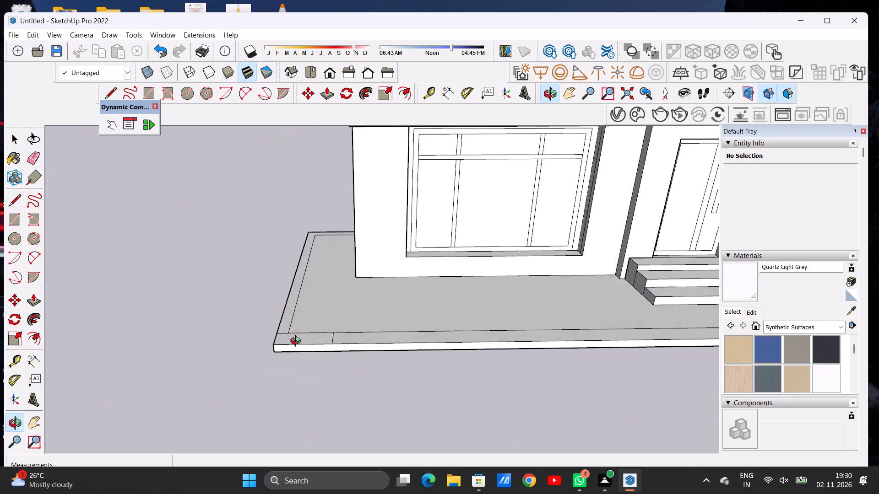
{"action": "left_click_drag", "start_coordinate": [298, 342], "coordinate": [379, 329]}
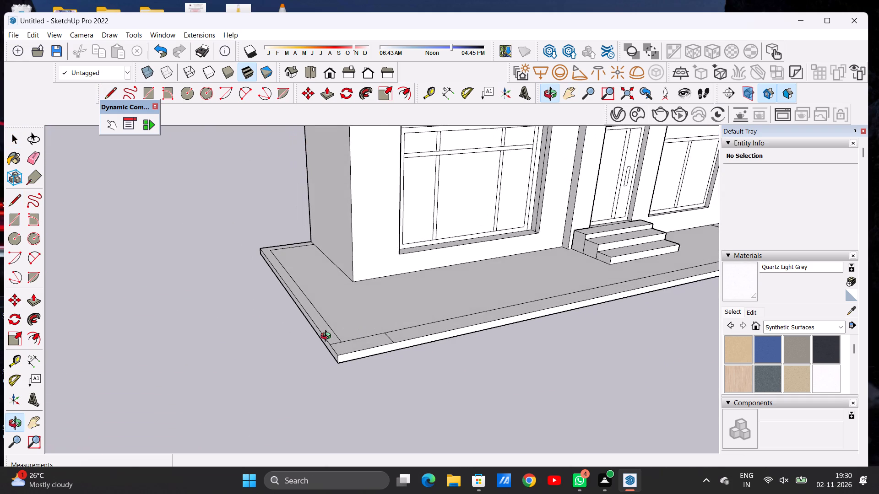
{"action": "scroll", "coordinate": [332, 338], "scroll_direction": "up", "scroll_amount": 5}
{"action": "key", "text": "p"}
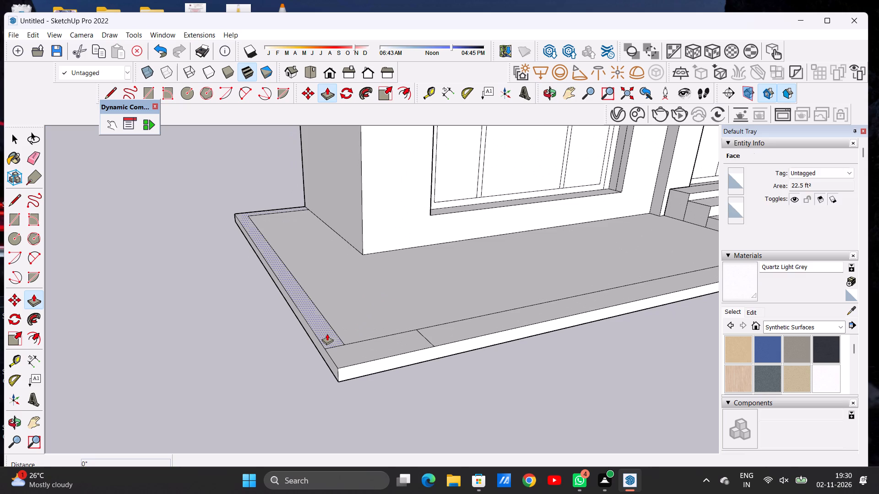
{"action": "left_click", "coordinate": [327, 333]}
{"action": "scroll", "coordinate": [332, 298], "scroll_direction": "down", "scroll_amount": 10}
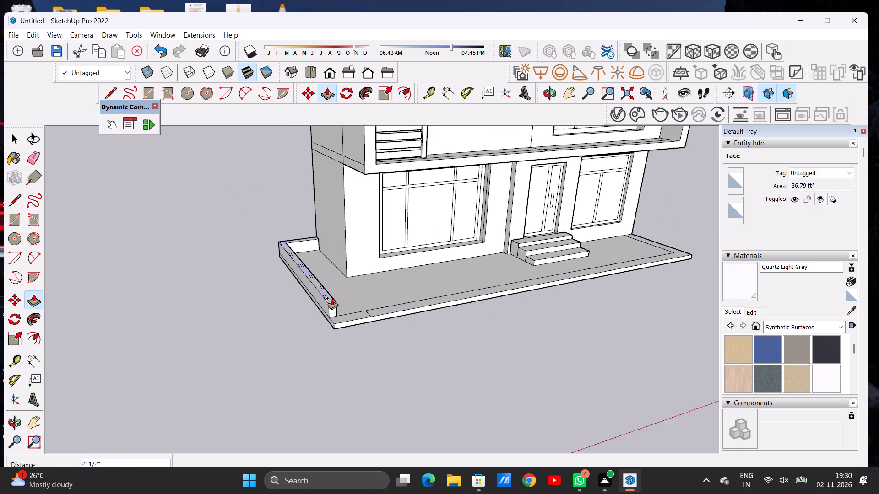
{"action": "scroll", "coordinate": [332, 298], "scroll_direction": "down", "scroll_amount": 1}
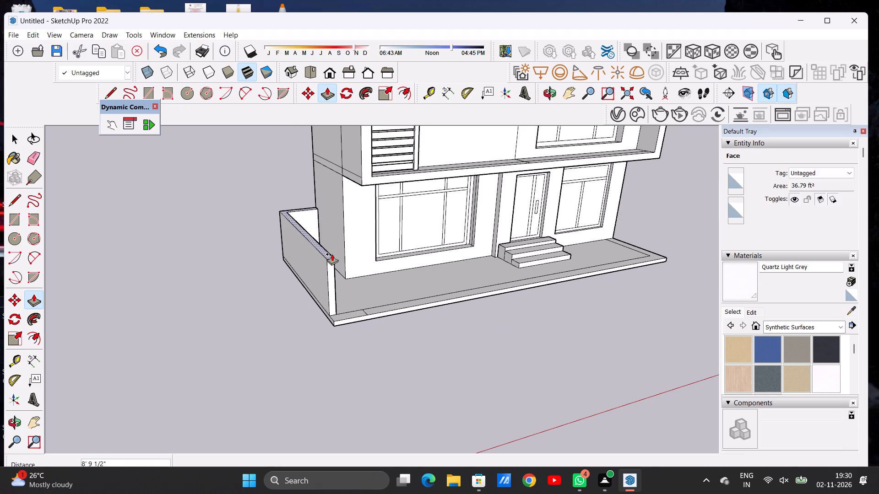
{"action": "left_click", "coordinate": [332, 254]}
{"action": "key", "text": "space"}
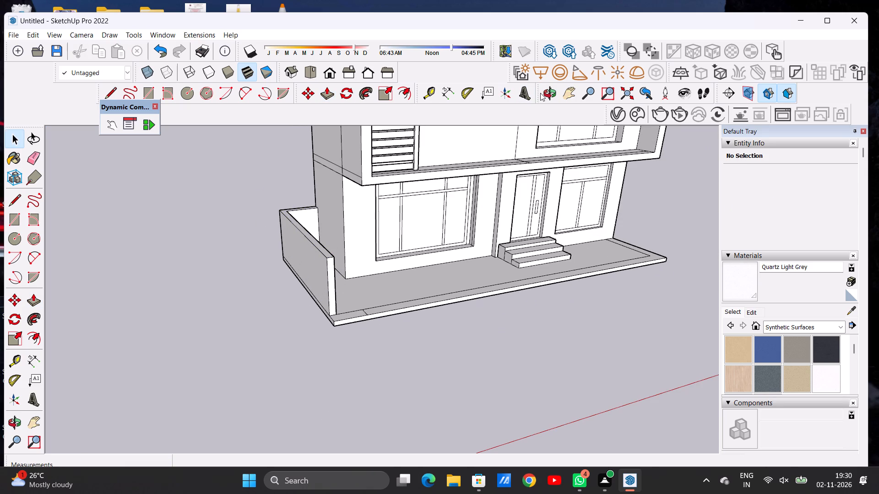
Push/Pull the short front border segment at the louvred-side corner up about 8' 11 3/16", level with the side wall's top.
{"action": "left_click", "coordinate": [544, 94]}
{"action": "left_click_drag", "start_coordinate": [487, 276], "coordinate": [390, 322]}
{"action": "scroll", "coordinate": [286, 328], "scroll_direction": "down", "scroll_amount": 3}
{"action": "left_click_drag", "start_coordinate": [328, 287], "coordinate": [340, 361]}
{"action": "scroll", "coordinate": [305, 322], "scroll_direction": "up", "scroll_amount": 1}
{"action": "scroll", "coordinate": [305, 322], "scroll_direction": "down", "scroll_amount": 1}
{"action": "scroll", "coordinate": [305, 322], "scroll_direction": "up", "scroll_amount": 12}
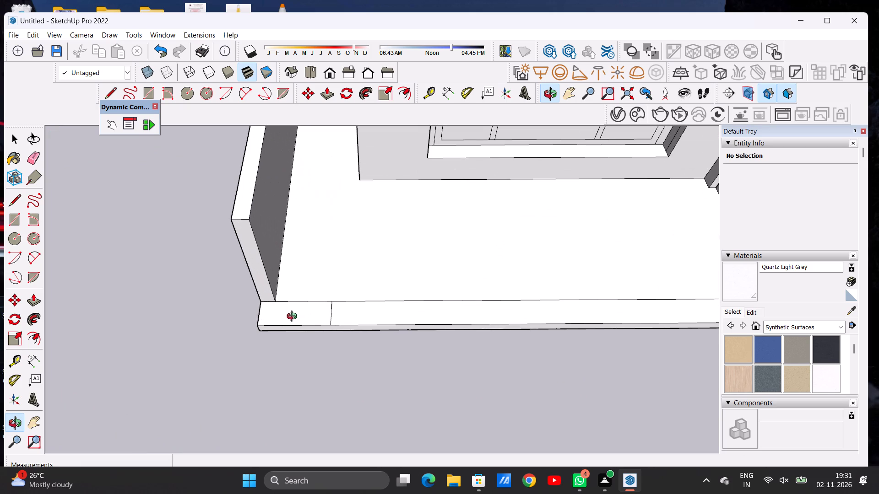
{"action": "scroll", "coordinate": [244, 319], "scroll_direction": "down", "scroll_amount": 5}
{"action": "scroll", "coordinate": [284, 317], "scroll_direction": "up", "scroll_amount": 1}
{"action": "scroll", "coordinate": [285, 318], "scroll_direction": "down", "scroll_amount": 1}
{"action": "scroll", "coordinate": [285, 319], "scroll_direction": "up", "scroll_amount": 5}
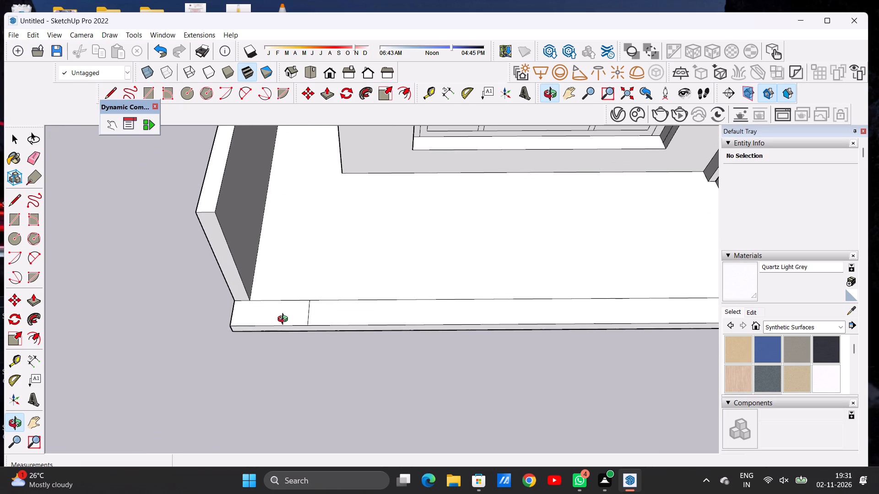
{"action": "scroll", "coordinate": [317, 343], "scroll_direction": "up", "scroll_amount": 1}
{"action": "scroll", "coordinate": [317, 344], "scroll_direction": "down", "scroll_amount": 7}
{"action": "left_click_drag", "start_coordinate": [299, 348], "coordinate": [356, 263]}
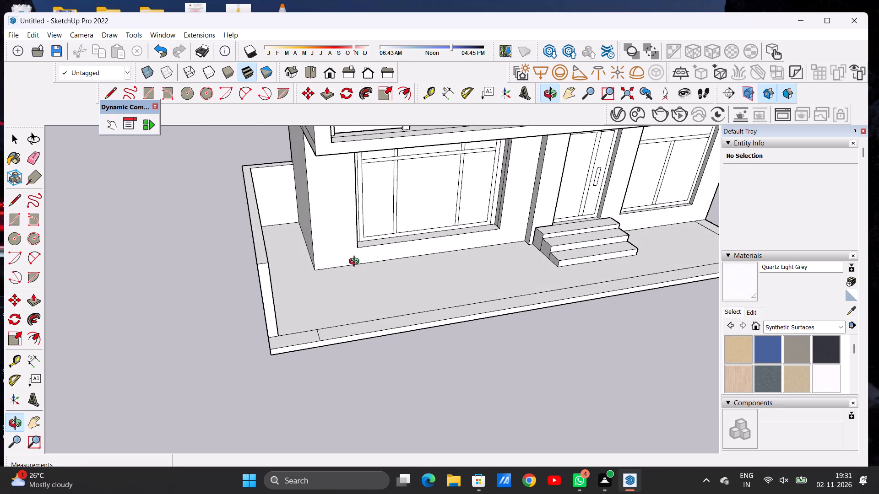
{"action": "scroll", "coordinate": [280, 345], "scroll_direction": "up", "scroll_amount": 3}
{"action": "key", "text": "space"}
{"action": "type", "text": "P"}
{"action": "left_click", "coordinate": [270, 338]}
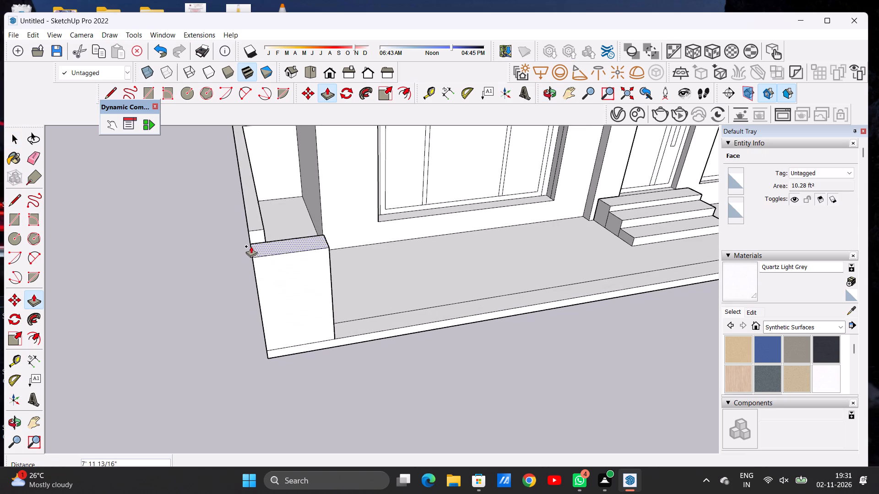
{"action": "left_click", "coordinate": [247, 232]}
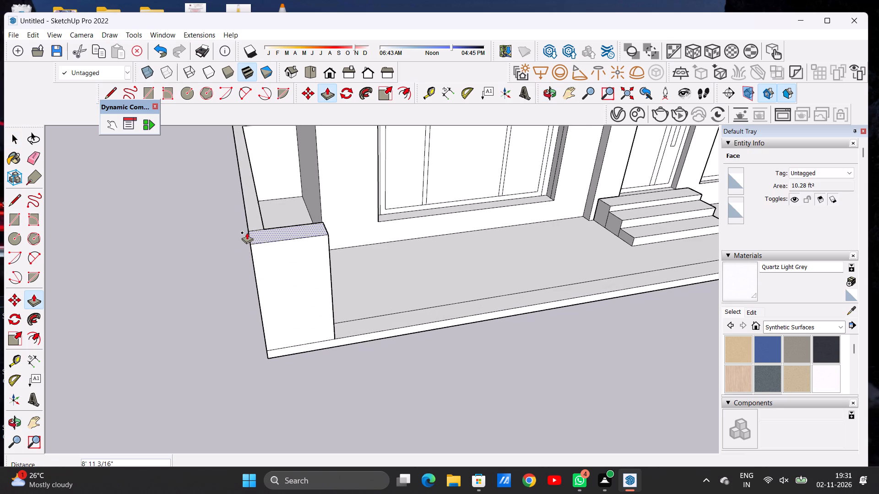
{"action": "key", "text": "space"}
Examine the raised boundary wall and its front corner return from several sides, along with the whole house front.
{"action": "left_click", "coordinate": [547, 93]}
{"action": "left_click_drag", "start_coordinate": [503, 293], "coordinate": [201, 281]}
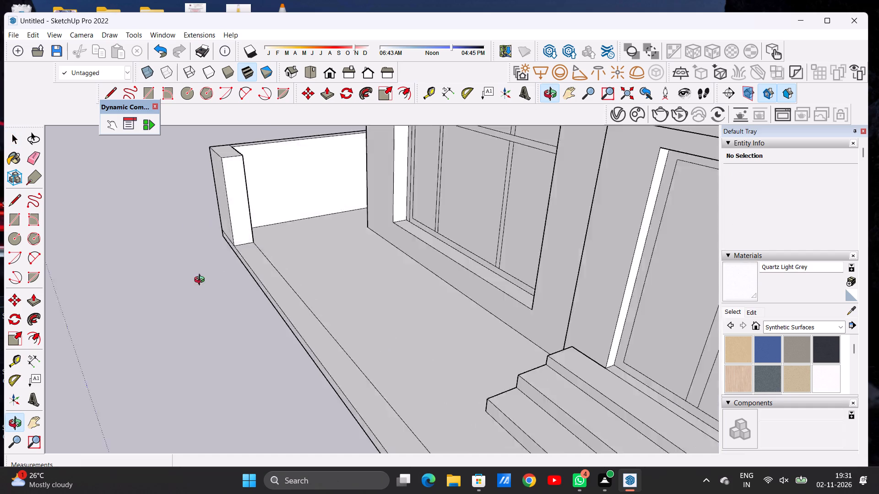
{"action": "left_click_drag", "start_coordinate": [201, 281], "coordinate": [479, 288]}
{"action": "left_click_drag", "start_coordinate": [265, 238], "coordinate": [459, 299]}
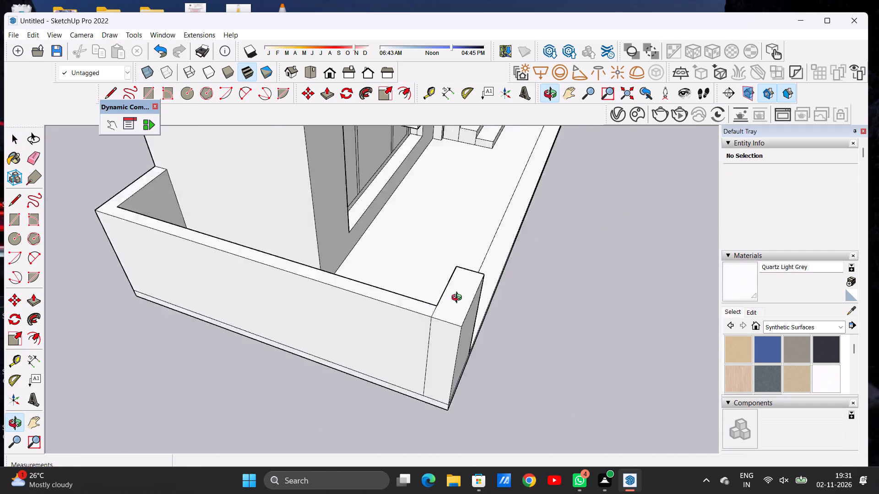
{"action": "left_click_drag", "start_coordinate": [459, 299], "coordinate": [158, 332]}
{"action": "left_click_drag", "start_coordinate": [281, 252], "coordinate": [177, 232]}
{"action": "scroll", "coordinate": [239, 177], "scroll_direction": "up", "scroll_amount": 8}
{"action": "left_click_drag", "start_coordinate": [312, 188], "coordinate": [304, 185]}
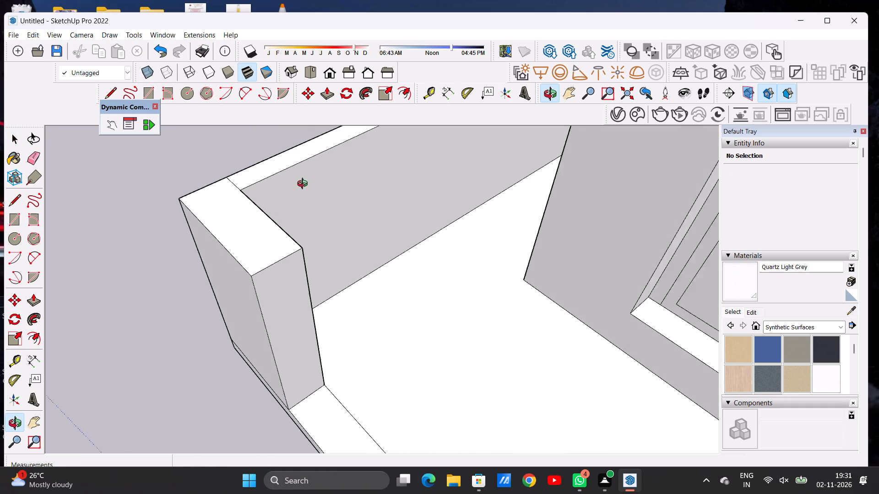
{"action": "left_click_drag", "start_coordinate": [304, 185], "coordinate": [342, 163]}
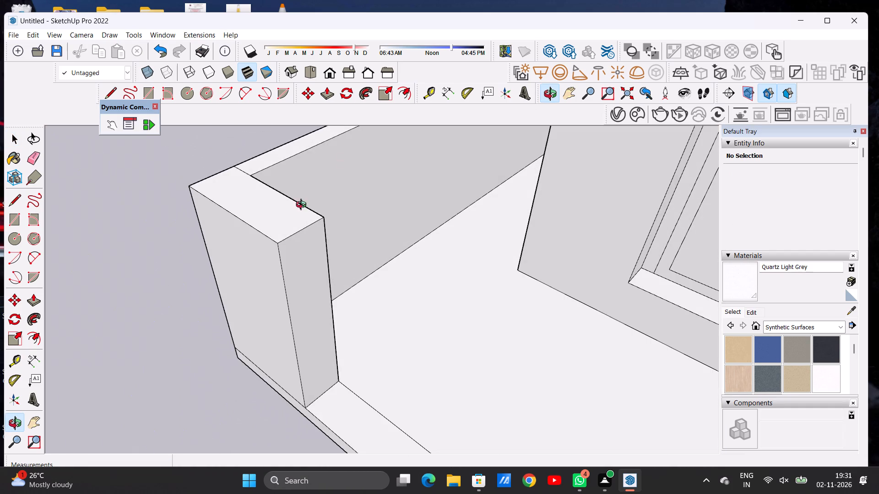
{"action": "scroll", "coordinate": [276, 258], "scroll_direction": "down", "scroll_amount": 17}
{"action": "scroll", "coordinate": [280, 274], "scroll_direction": "up", "scroll_amount": 1}
{"action": "scroll", "coordinate": [280, 274], "scroll_direction": "down", "scroll_amount": 5}
{"action": "left_click_drag", "start_coordinate": [278, 307], "coordinate": [421, 218]}
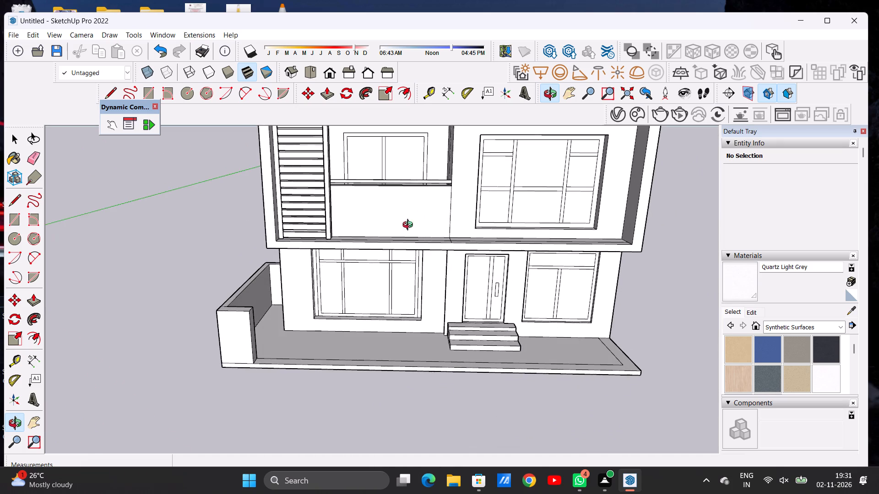
{"action": "scroll", "coordinate": [300, 281], "scroll_direction": "down", "scroll_amount": 7}
{"action": "left_click_drag", "start_coordinate": [335, 324], "coordinate": [343, 367]}
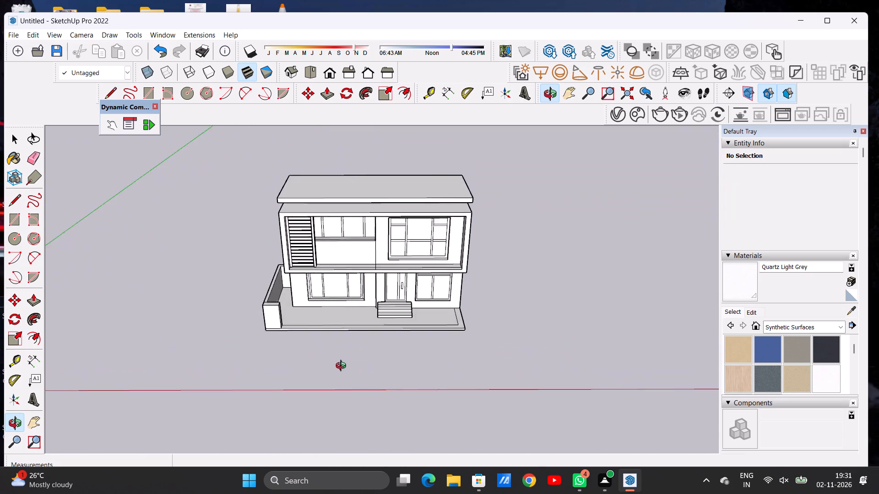
{"action": "left_click_drag", "start_coordinate": [343, 367], "coordinate": [336, 390]}
{"action": "scroll", "coordinate": [480, 320], "scroll_direction": "up", "scroll_amount": 6}
{"action": "left_click_drag", "start_coordinate": [433, 328], "coordinate": [438, 339]}
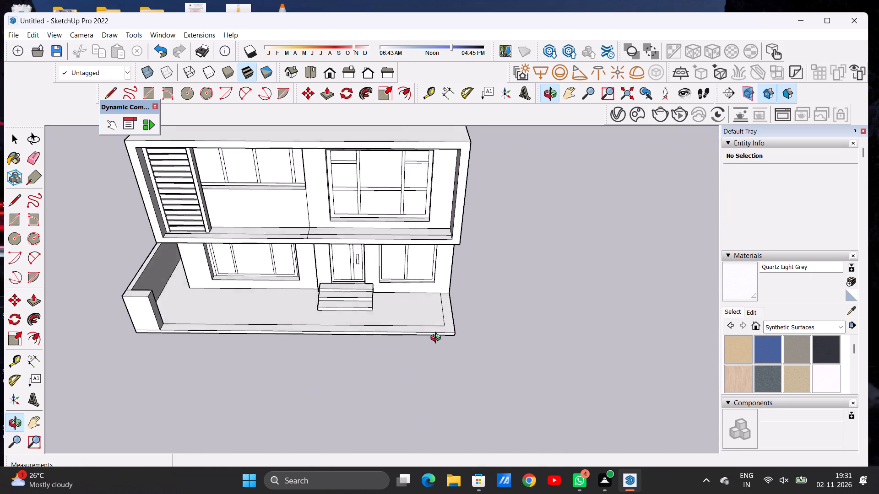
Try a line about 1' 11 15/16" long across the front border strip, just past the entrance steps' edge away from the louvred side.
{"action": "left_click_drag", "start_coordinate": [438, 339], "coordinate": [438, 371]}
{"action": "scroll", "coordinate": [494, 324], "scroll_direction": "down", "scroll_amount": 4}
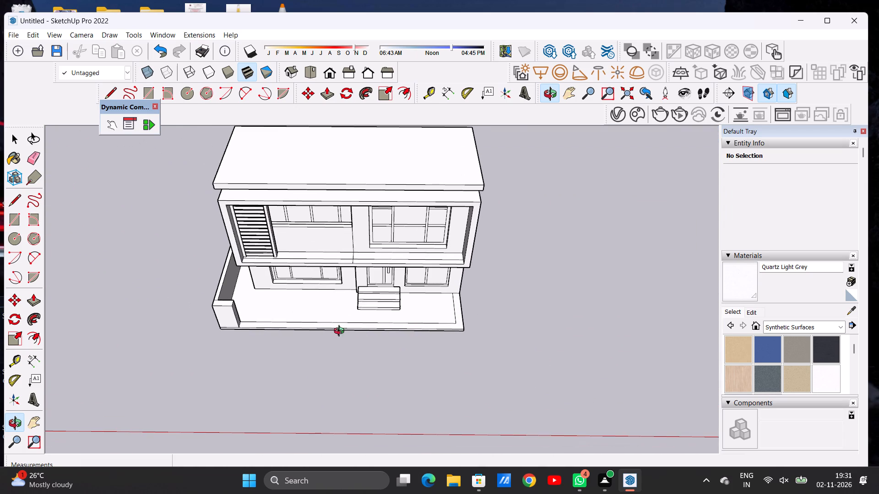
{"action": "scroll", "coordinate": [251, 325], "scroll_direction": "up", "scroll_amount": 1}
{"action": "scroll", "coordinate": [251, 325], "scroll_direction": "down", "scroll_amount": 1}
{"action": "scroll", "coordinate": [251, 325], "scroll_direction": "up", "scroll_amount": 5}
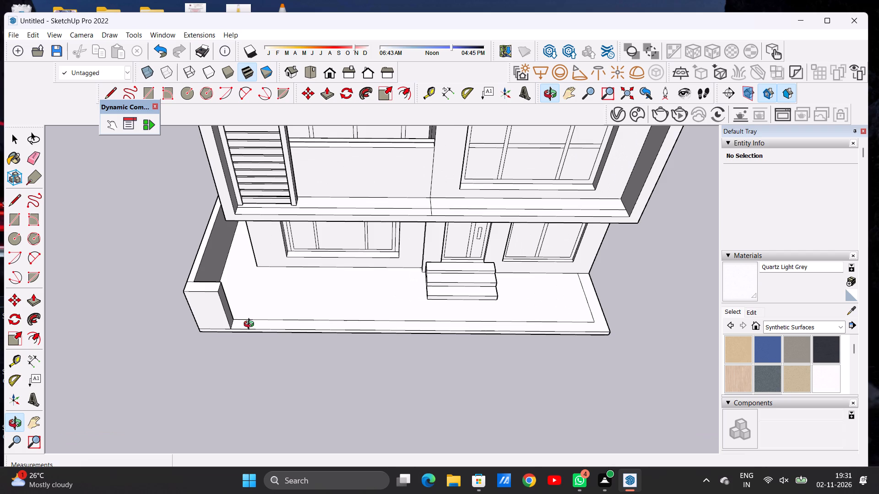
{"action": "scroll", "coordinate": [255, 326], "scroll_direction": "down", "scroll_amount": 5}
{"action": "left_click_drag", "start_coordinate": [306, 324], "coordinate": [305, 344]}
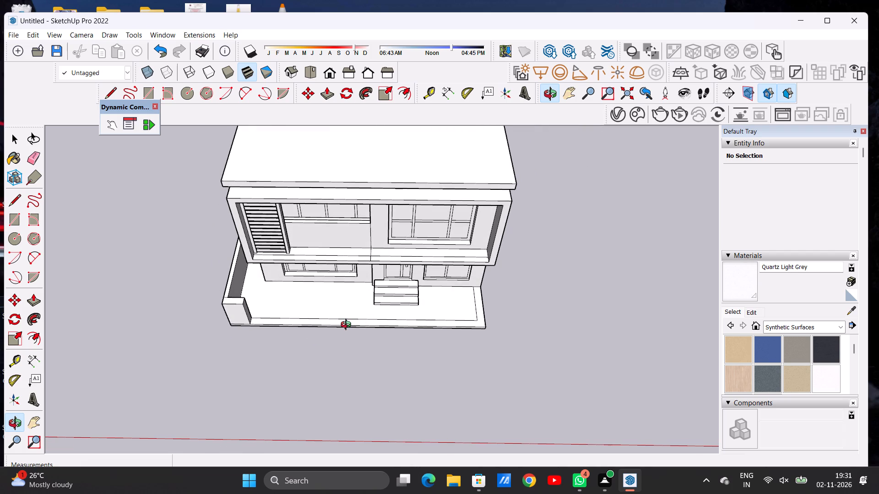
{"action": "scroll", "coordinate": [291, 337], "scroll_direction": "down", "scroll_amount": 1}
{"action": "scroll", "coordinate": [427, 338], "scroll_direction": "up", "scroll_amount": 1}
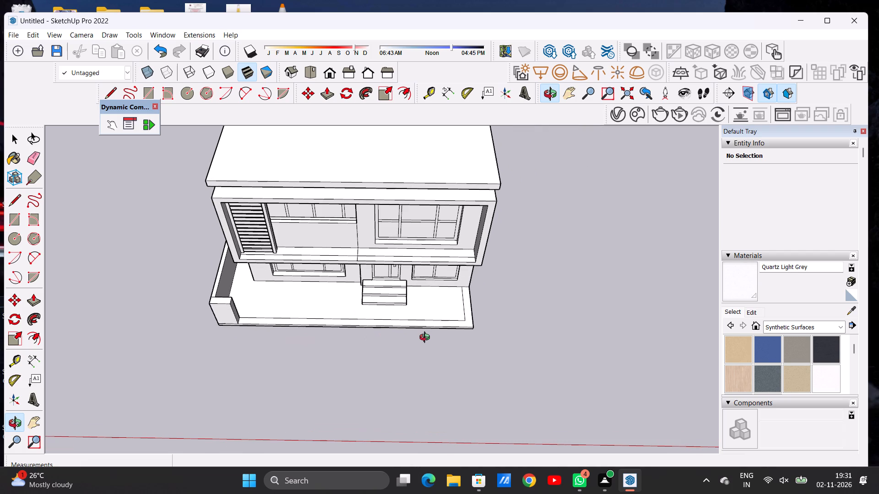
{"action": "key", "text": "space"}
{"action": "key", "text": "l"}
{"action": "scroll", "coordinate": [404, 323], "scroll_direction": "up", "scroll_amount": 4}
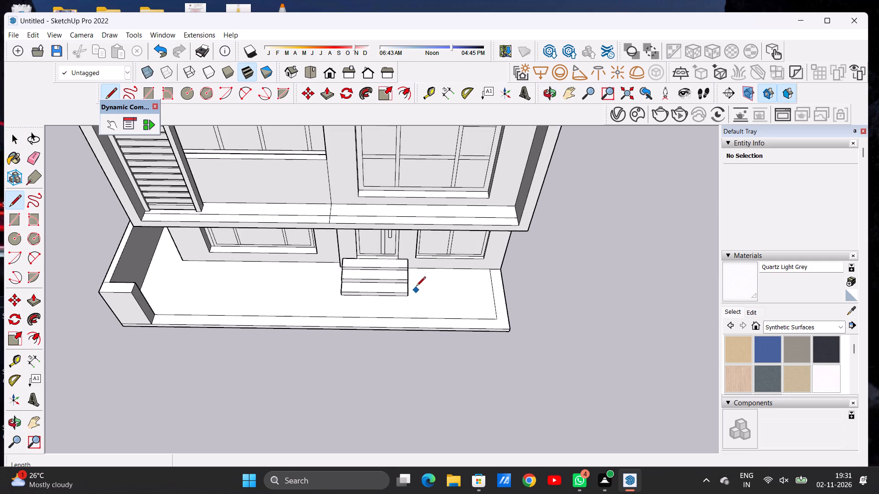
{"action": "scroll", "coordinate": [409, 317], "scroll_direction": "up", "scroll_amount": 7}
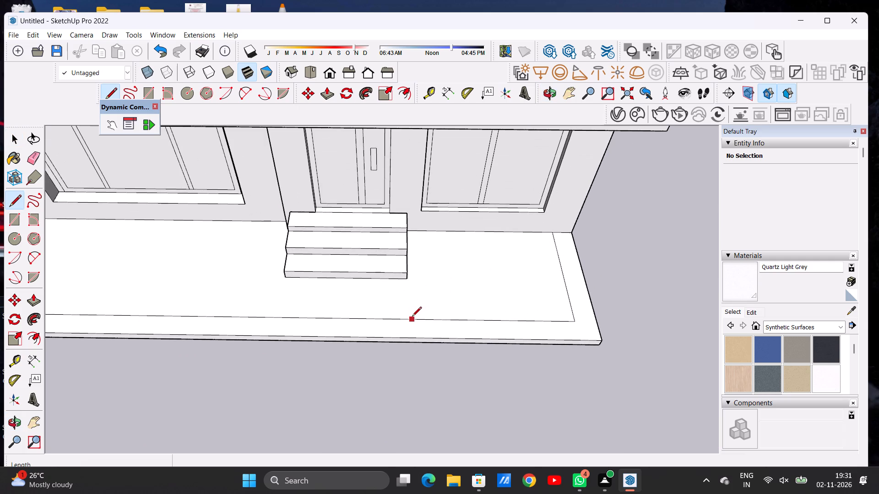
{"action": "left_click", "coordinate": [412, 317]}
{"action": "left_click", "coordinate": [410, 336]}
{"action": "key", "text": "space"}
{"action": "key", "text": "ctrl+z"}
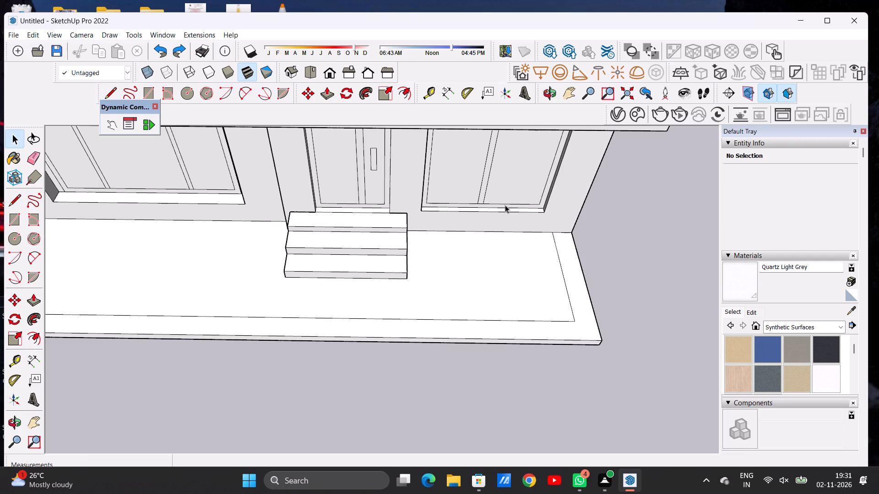
Draw two parallel lines, about 1' 11 15/16" long, across the front border strip near the entrance steps' edge away from the louvred side.
{"action": "key", "text": "l"}
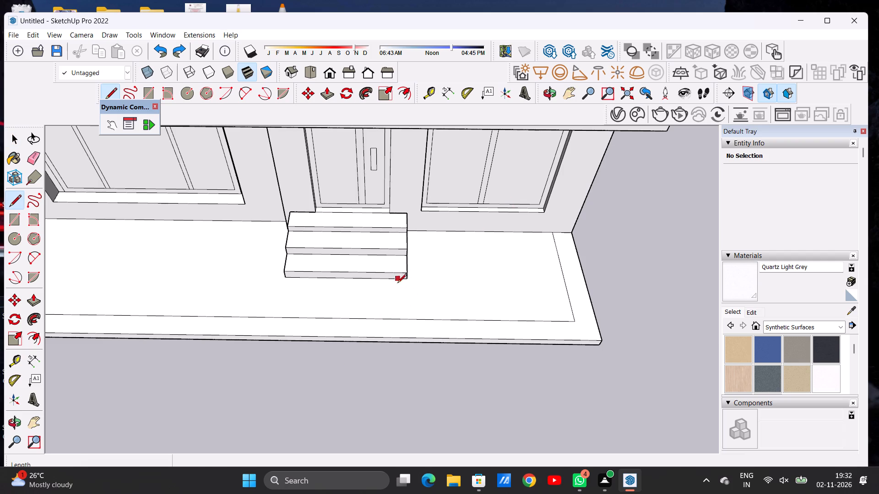
{"action": "left_click", "coordinate": [397, 319]}
{"action": "left_click", "coordinate": [397, 339]}
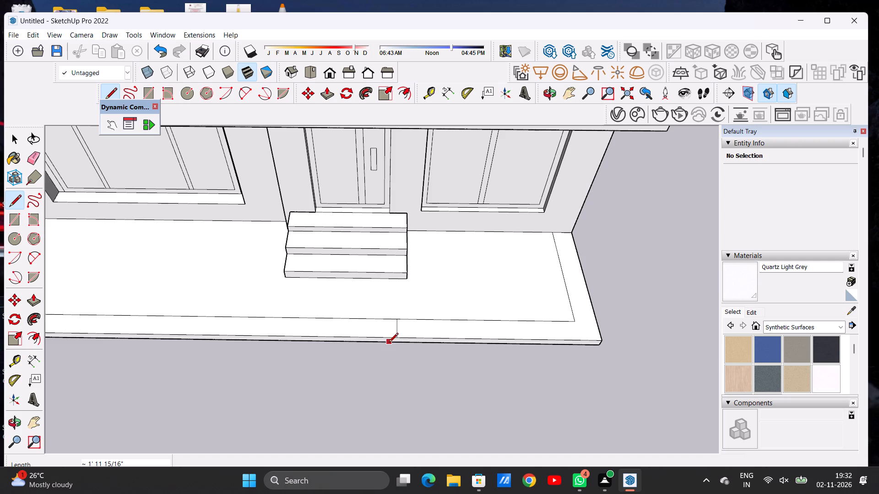
{"action": "left_click", "coordinate": [440, 319]}
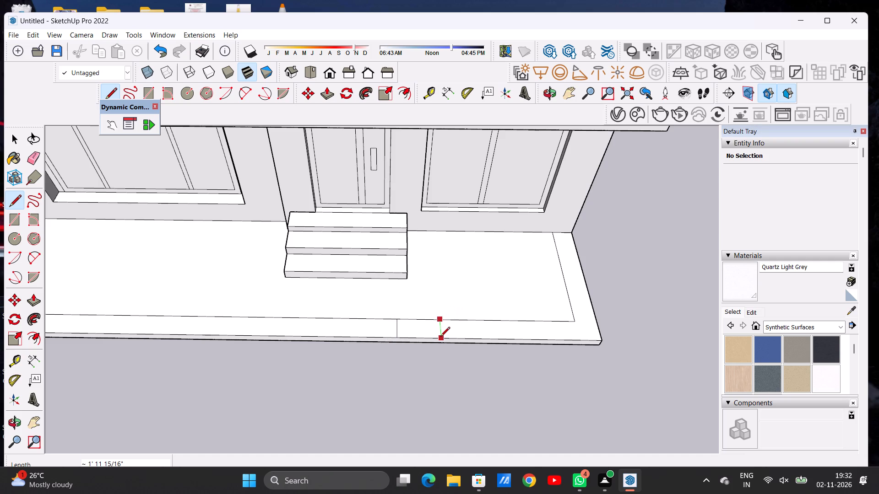
{"action": "left_click", "coordinate": [440, 337]}
{"action": "key", "text": "space"}
Push/Pull the L-shaped border strip at the corner opposite the louvred side up 8' 11 3/16", level with the existing wall's top.
{"action": "scroll", "coordinate": [472, 330], "scroll_direction": "down", "scroll_amount": 8}
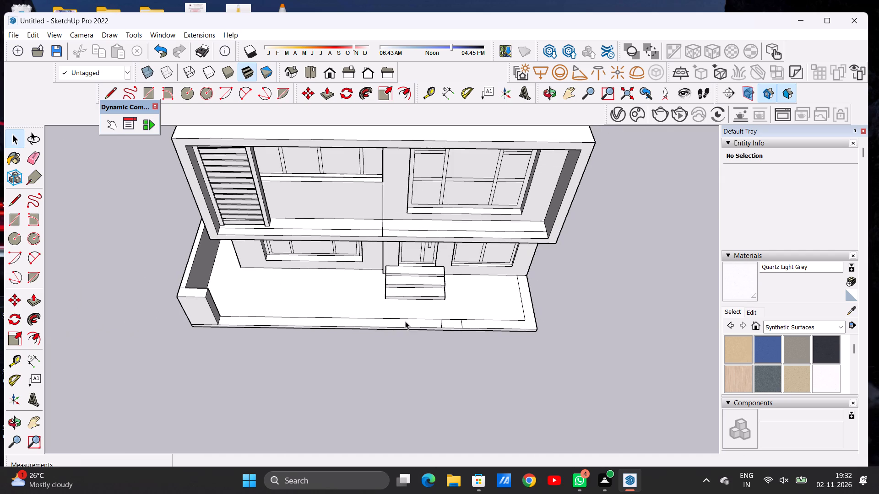
{"action": "scroll", "coordinate": [532, 322], "scroll_direction": "up", "scroll_amount": 8}
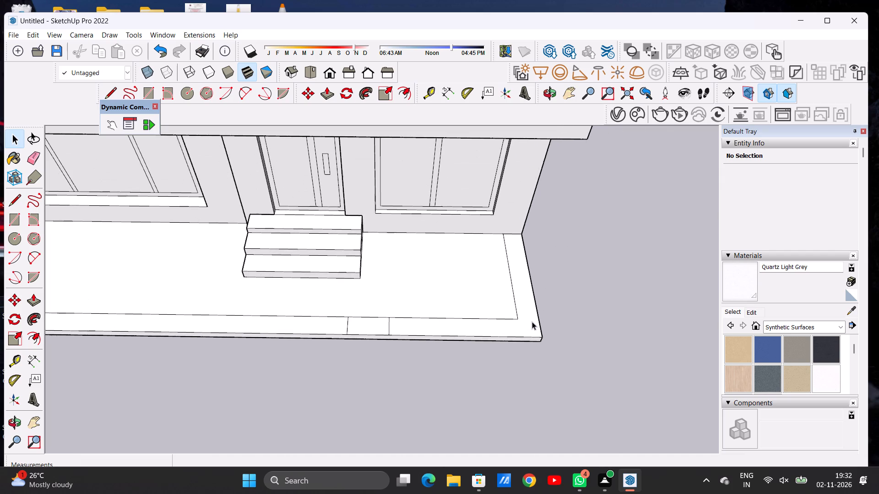
{"action": "scroll", "coordinate": [529, 317], "scroll_direction": "down", "scroll_amount": 7}
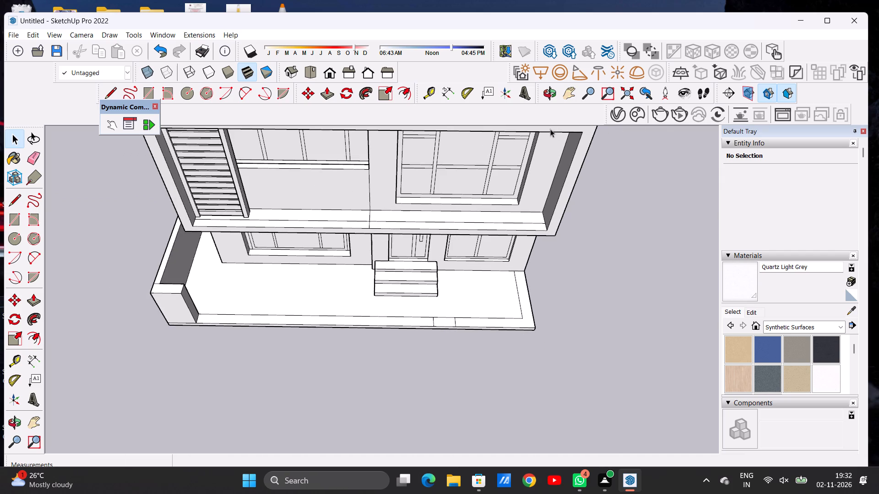
{"action": "left_click", "coordinate": [552, 92]}
{"action": "left_click_drag", "start_coordinate": [496, 357], "coordinate": [497, 268]}
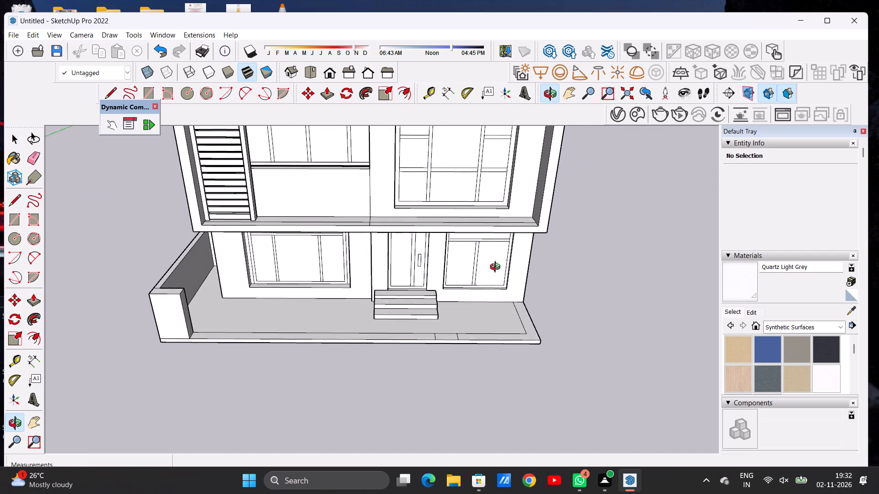
{"action": "left_click_drag", "start_coordinate": [497, 268], "coordinate": [496, 267]}
{"action": "scroll", "coordinate": [495, 370], "scroll_direction": "down", "scroll_amount": 5}
{"action": "left_click_drag", "start_coordinate": [496, 385], "coordinate": [492, 313]}
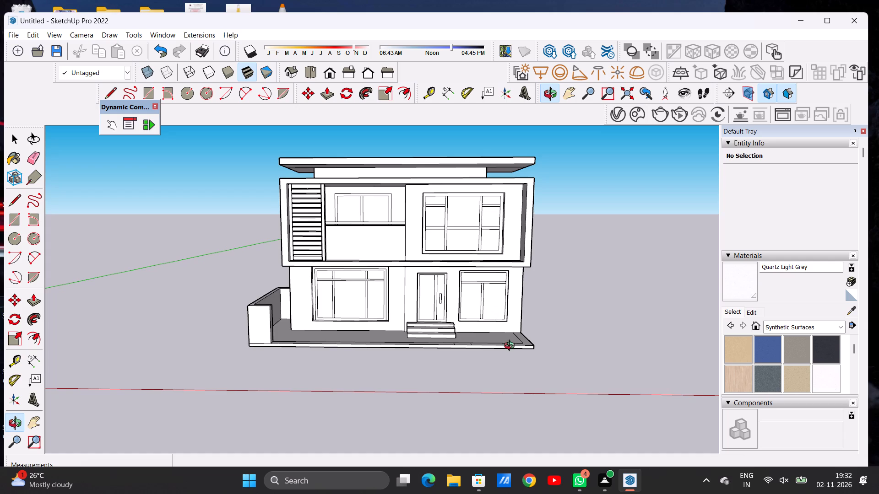
{"action": "scroll", "coordinate": [533, 353], "scroll_direction": "up", "scroll_amount": 5}
{"action": "left_click_drag", "start_coordinate": [517, 339], "coordinate": [517, 378]}
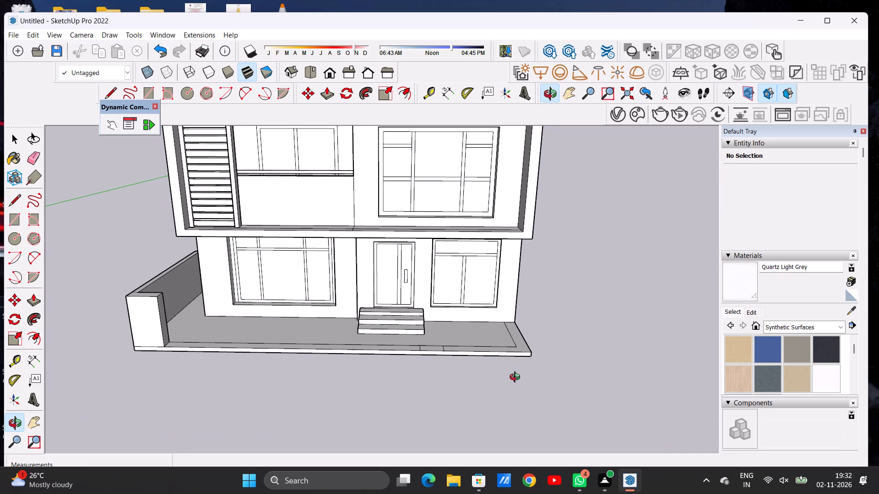
{"action": "key", "text": "p"}
{"action": "scroll", "coordinate": [470, 347], "scroll_direction": "up", "scroll_amount": 5}
{"action": "scroll", "coordinate": [470, 347], "scroll_direction": "down", "scroll_amount": 1}
{"action": "scroll", "coordinate": [470, 347], "scroll_direction": "up", "scroll_amount": 1}
{"action": "scroll", "coordinate": [470, 347], "scroll_direction": "down", "scroll_amount": 1}
{"action": "scroll", "coordinate": [470, 347], "scroll_direction": "up", "scroll_amount": 6}
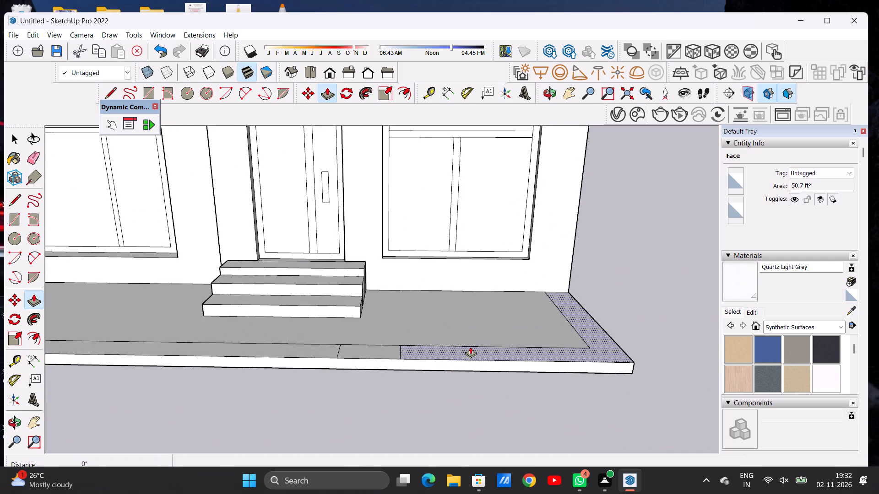
{"action": "left_click", "coordinate": [470, 347]}
{"action": "scroll", "coordinate": [521, 275], "scroll_direction": "down", "scroll_amount": 14}
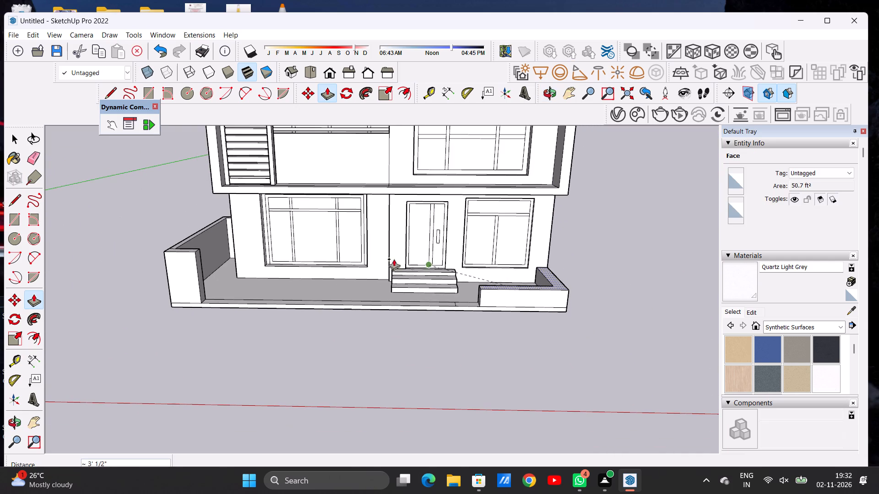
{"action": "left_click", "coordinate": [196, 254]}
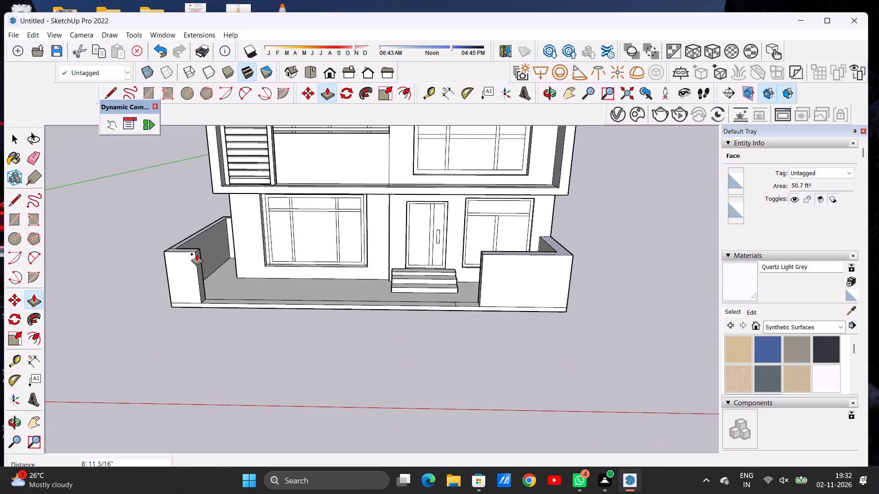
{"action": "key", "text": "space"}
Replace the dividing line on the front border strip with a parallel one about 1' 11 15/16" long, nearer the L-shaped wall's end.
{"action": "scroll", "coordinate": [410, 324], "scroll_direction": "down", "scroll_amount": 4}
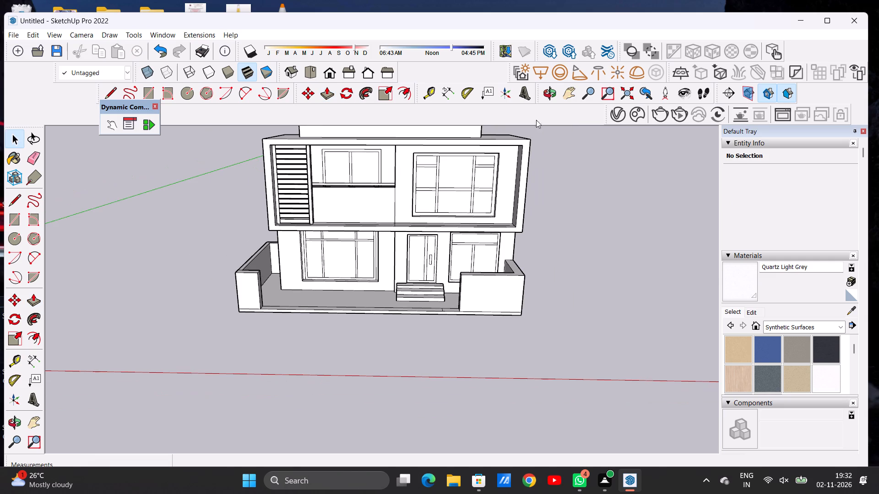
{"action": "left_click", "coordinate": [552, 92]}
{"action": "left_click_drag", "start_coordinate": [383, 306], "coordinate": [384, 360]}
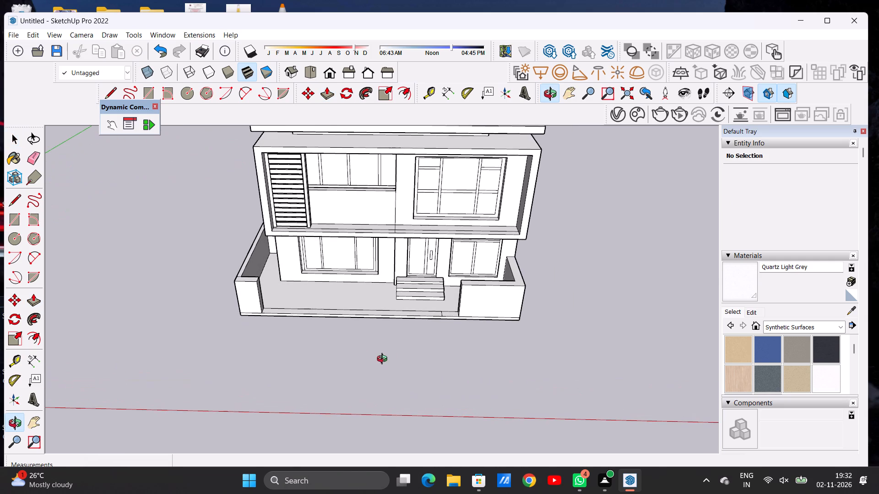
{"action": "scroll", "coordinate": [445, 304], "scroll_direction": "up", "scroll_amount": 4}
{"action": "scroll", "coordinate": [499, 342], "scroll_direction": "down", "scroll_amount": 3}
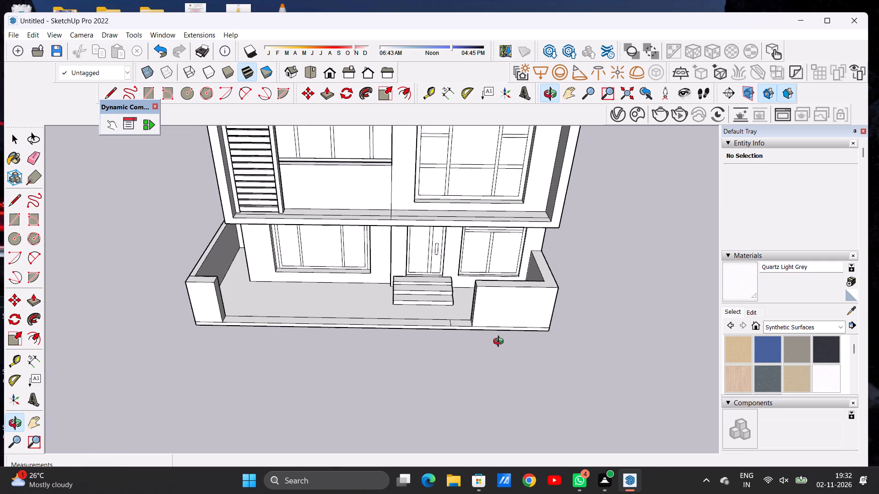
{"action": "scroll", "coordinate": [500, 343], "scroll_direction": "down", "scroll_amount": 3}
{"action": "scroll", "coordinate": [467, 332], "scroll_direction": "up", "scroll_amount": 4}
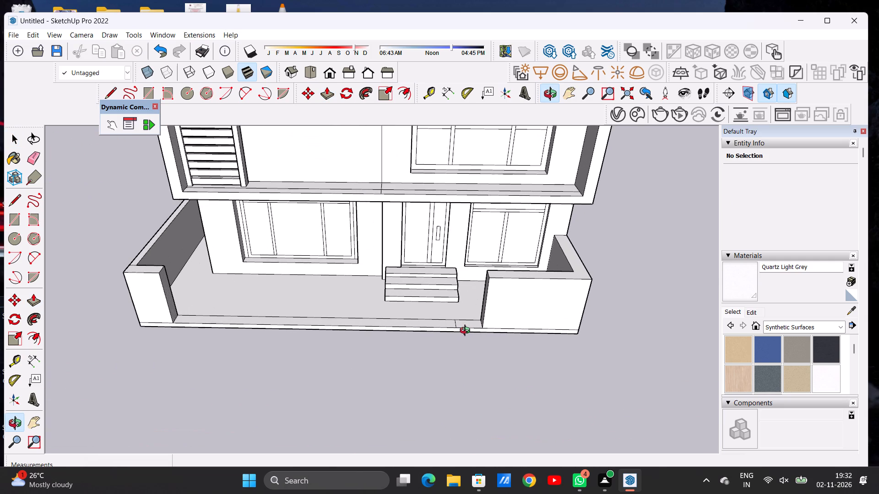
{"action": "scroll", "coordinate": [467, 332], "scroll_direction": "up", "scroll_amount": 6}
{"action": "left_click_drag", "start_coordinate": [468, 306], "coordinate": [479, 373]}
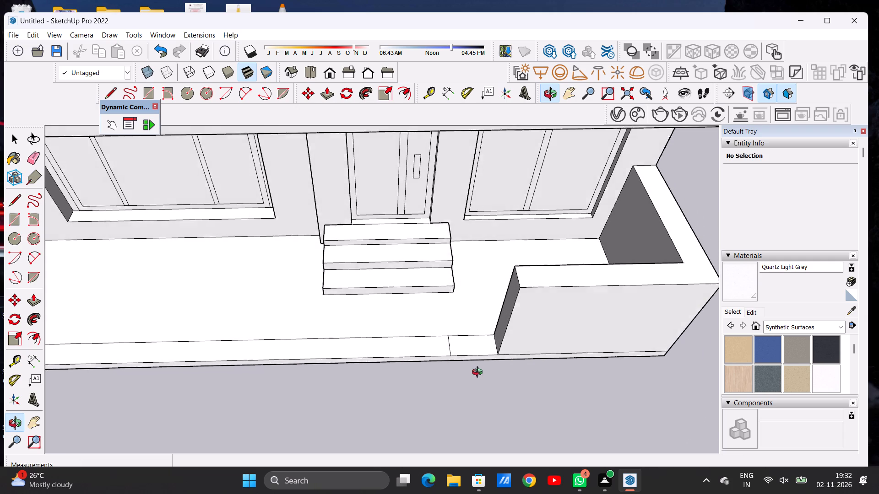
{"action": "left_click_drag", "start_coordinate": [479, 373], "coordinate": [476, 381]}
{"action": "scroll", "coordinate": [474, 353], "scroll_direction": "up", "scroll_amount": 7}
{"action": "key", "text": "space"}
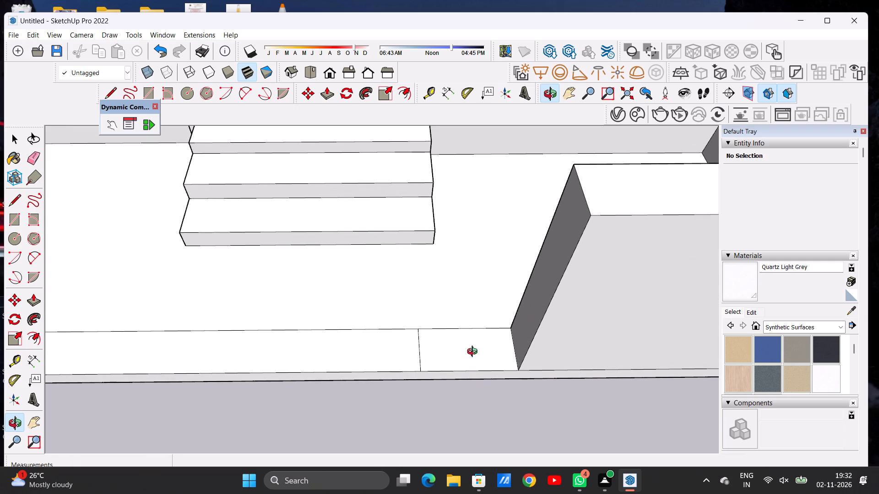
{"action": "key", "text": "l"}
{"action": "scroll", "coordinate": [452, 353], "scroll_direction": "up", "scroll_amount": 5}
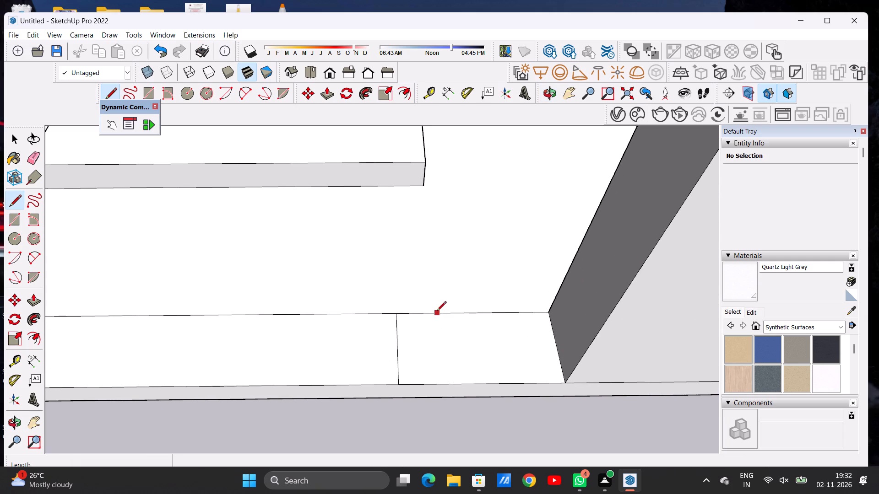
{"action": "left_click", "coordinate": [429, 313]}
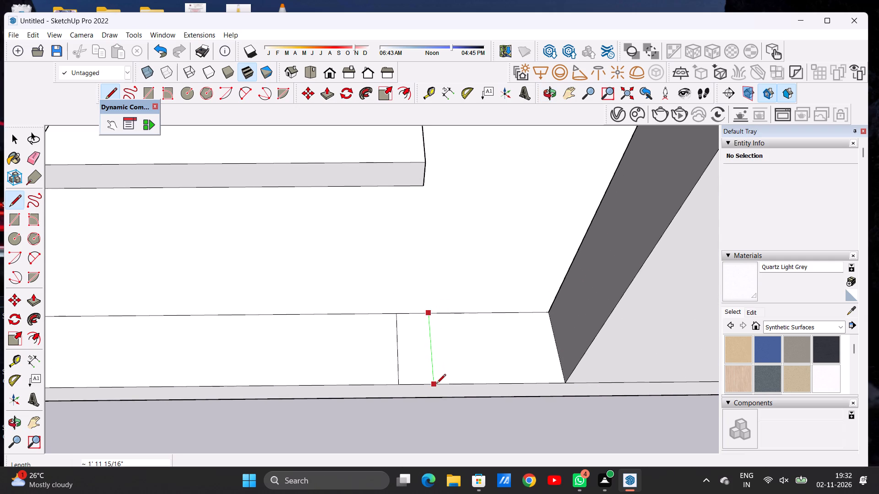
{"action": "left_click", "coordinate": [436, 384]}
{"action": "key", "text": "space"}
{"action": "key", "text": "e"}
{"action": "left_click", "coordinate": [396, 344]}
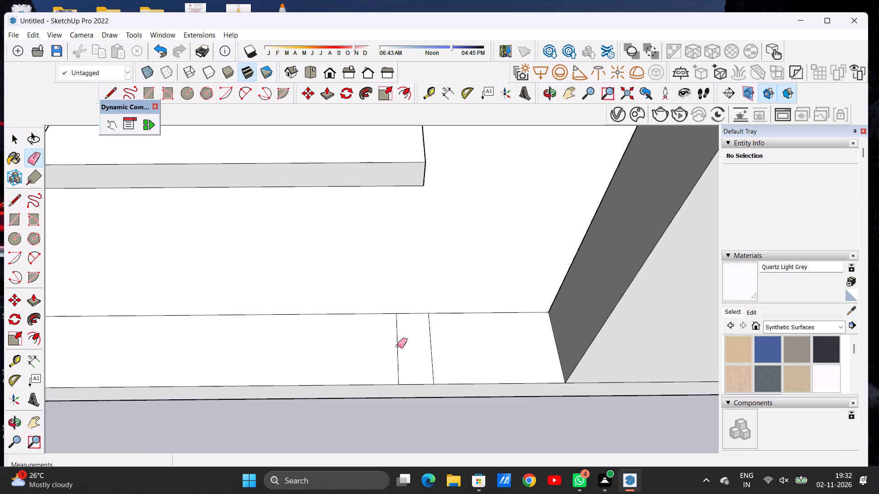
Push/Pull the front border strip segment beside the L-shaped wall's end up 8' 11 3/16", level with that wall's top.
{"action": "scroll", "coordinate": [415, 368], "scroll_direction": "down", "scroll_amount": 11}
{"action": "key", "text": "p"}
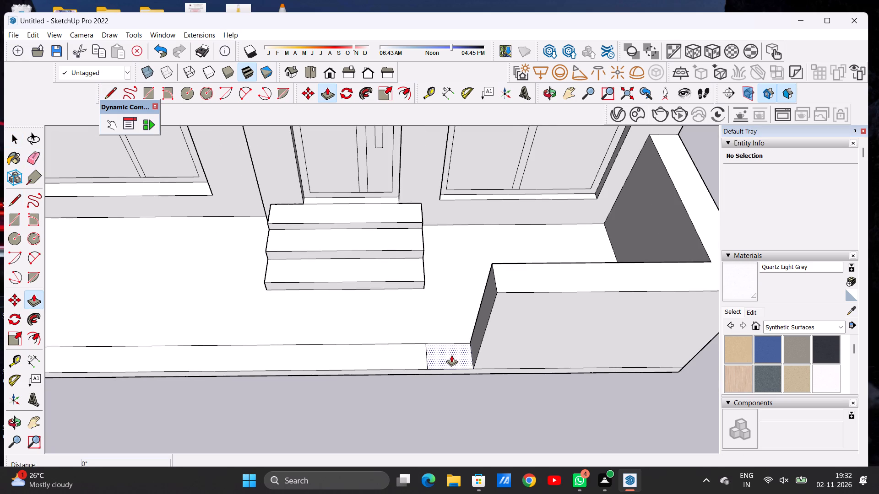
{"action": "left_click", "coordinate": [450, 355]}
{"action": "scroll", "coordinate": [459, 327], "scroll_direction": "down", "scroll_amount": 3}
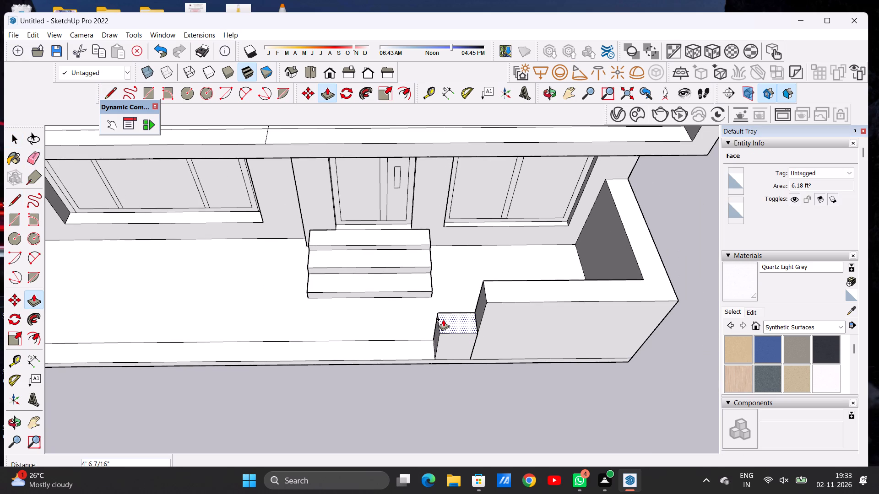
{"action": "scroll", "coordinate": [485, 305], "scroll_direction": "up", "scroll_amount": 6}
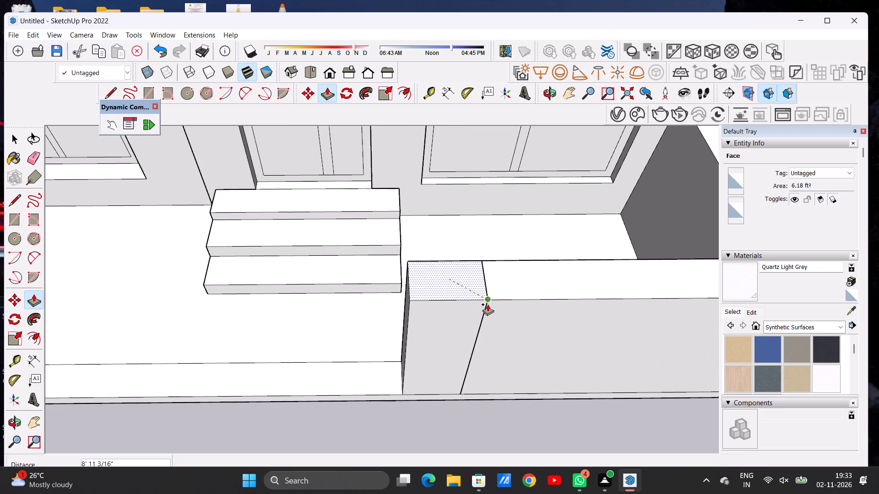
{"action": "left_click", "coordinate": [487, 300]}
{"action": "key", "text": "space"}
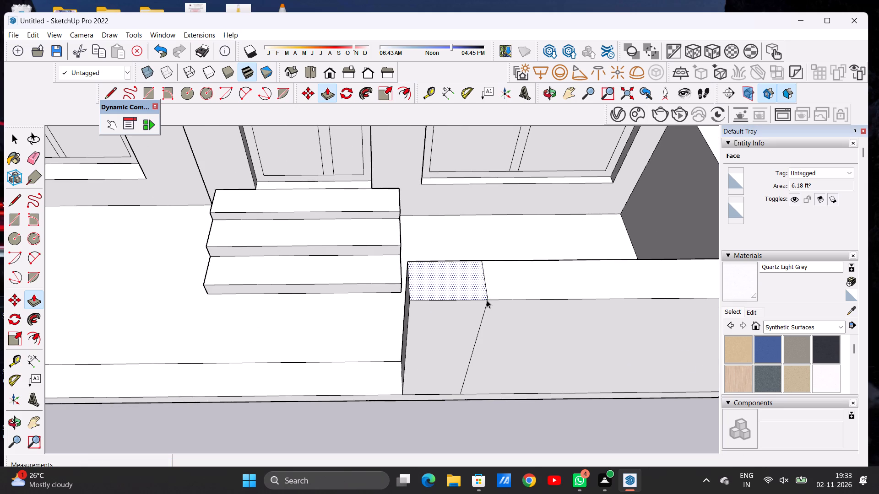
Draw a horizontal line about 14' 3 3/16" long low on the L-shaped wall's front face, from the end segment's edge to the outer corner.
{"action": "scroll", "coordinate": [467, 315], "scroll_direction": "down", "scroll_amount": 8}
{"action": "scroll", "coordinate": [393, 321], "scroll_direction": "down", "scroll_amount": 10}
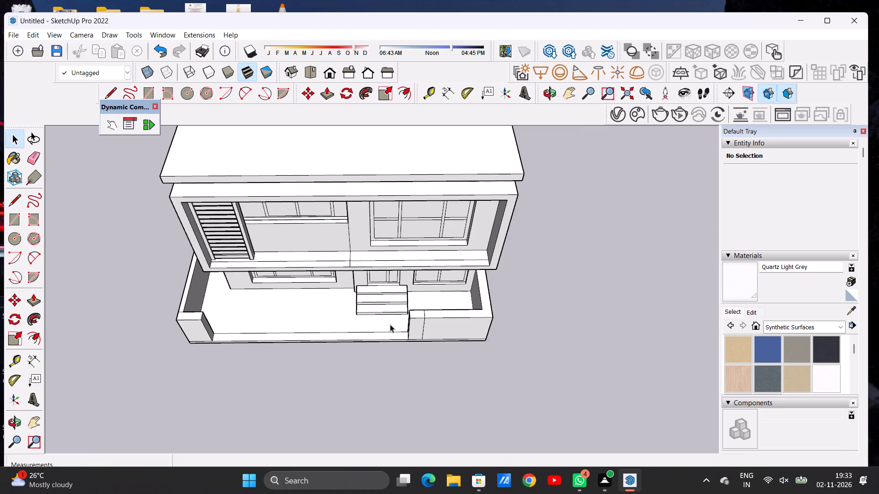
{"action": "left_click", "coordinate": [547, 98]}
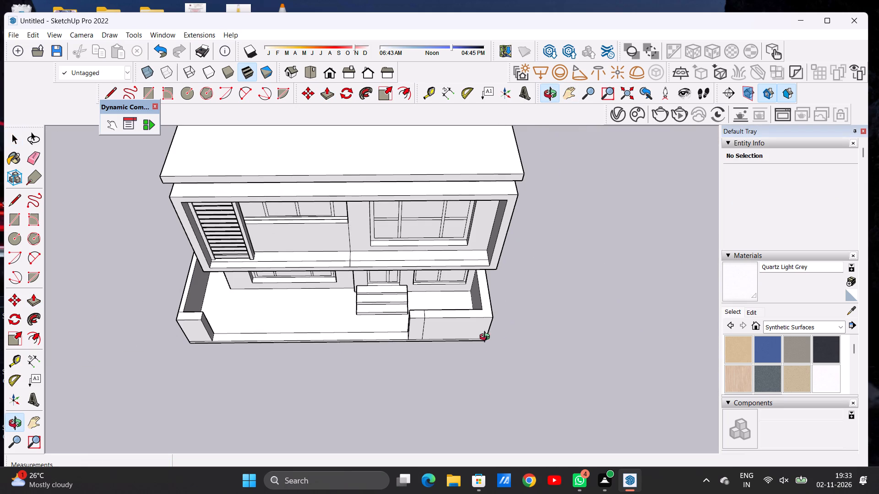
{"action": "left_click_drag", "start_coordinate": [484, 347], "coordinate": [472, 226]}
{"action": "scroll", "coordinate": [481, 371], "scroll_direction": "up", "scroll_amount": 1}
{"action": "scroll", "coordinate": [481, 371], "scroll_direction": "down", "scroll_amount": 1}
{"action": "scroll", "coordinate": [481, 371], "scroll_direction": "up", "scroll_amount": 8}
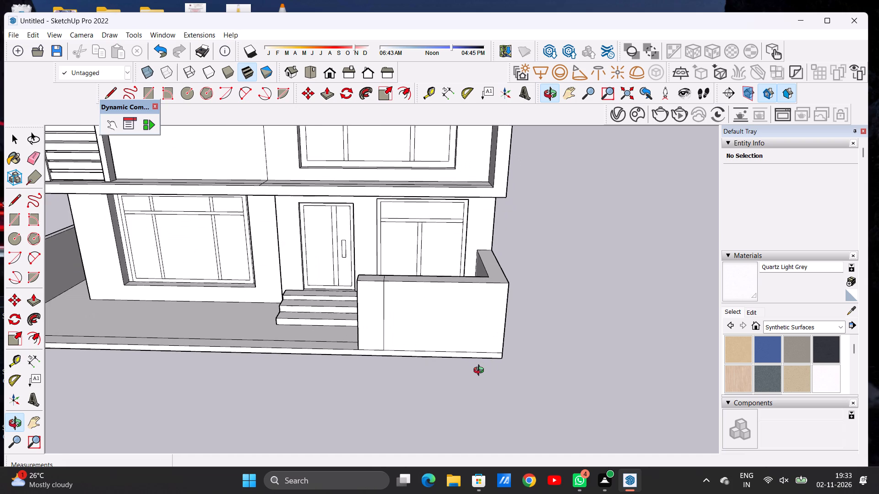
{"action": "scroll", "coordinate": [481, 371], "scroll_direction": "down", "scroll_amount": 5}
{"action": "left_click_drag", "start_coordinate": [468, 386], "coordinate": [473, 324]}
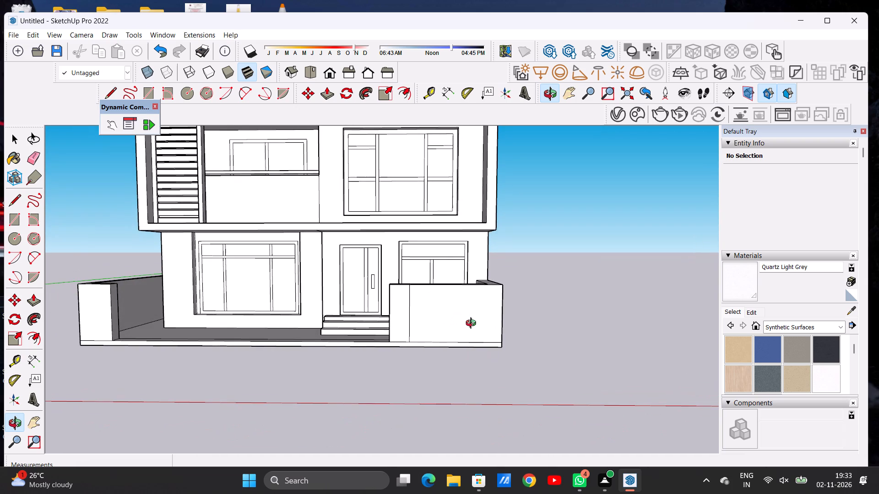
{"action": "left_click_drag", "start_coordinate": [525, 332], "coordinate": [349, 344]}
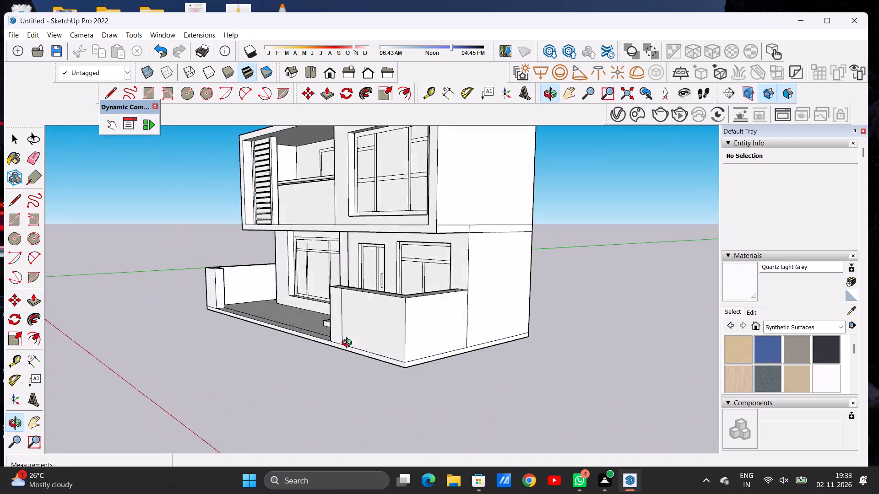
{"action": "left_click_drag", "start_coordinate": [349, 344], "coordinate": [494, 352]}
{"action": "scroll", "coordinate": [493, 346], "scroll_direction": "up", "scroll_amount": 7}
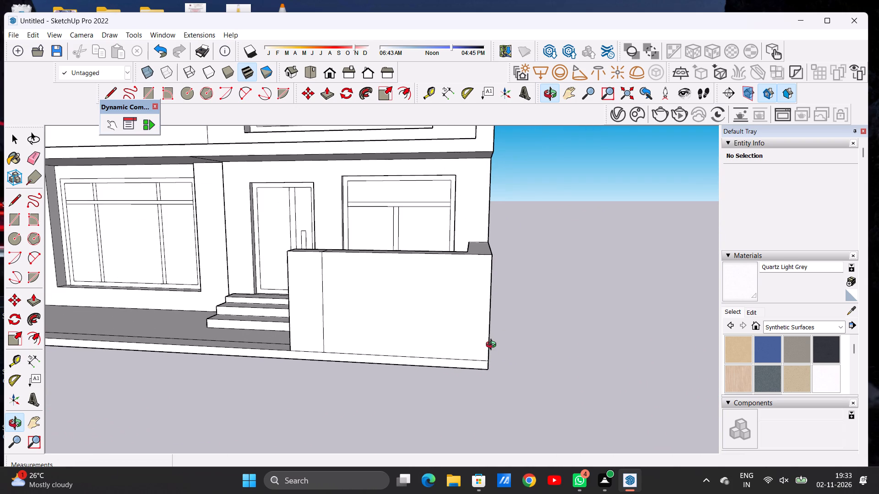
{"action": "key", "text": "l"}
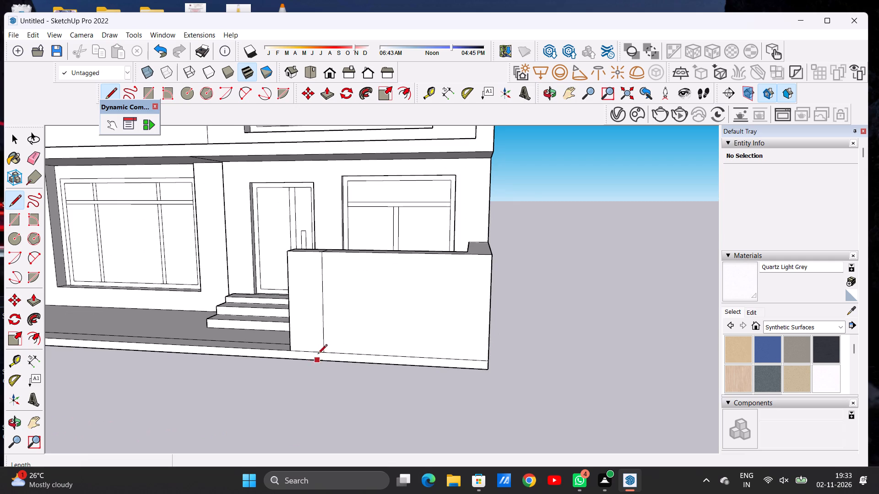
{"action": "scroll", "coordinate": [334, 333], "scroll_direction": "up", "scroll_amount": 4}
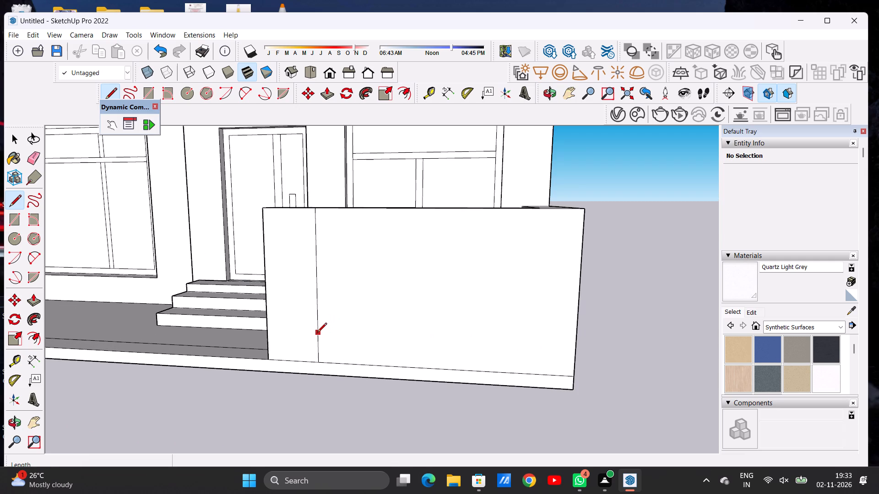
{"action": "left_click", "coordinate": [317, 333]}
{"action": "scroll", "coordinate": [364, 338], "scroll_direction": "down", "scroll_amount": 5}
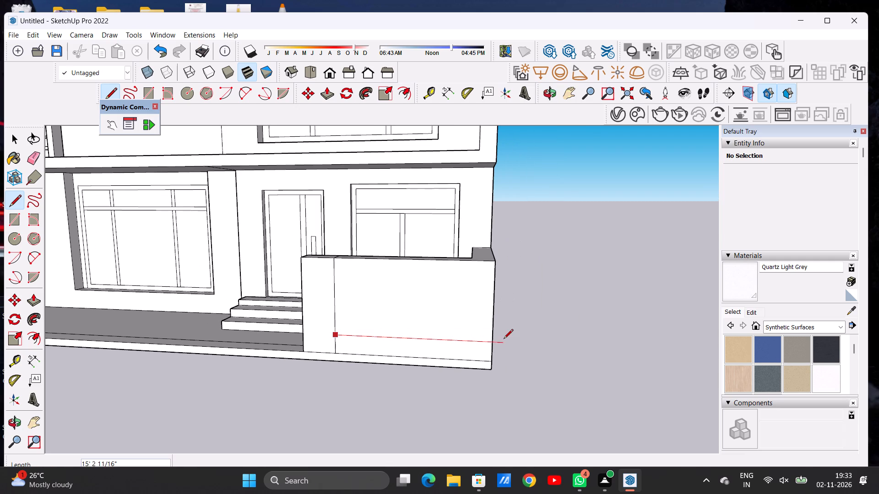
{"action": "left_click", "coordinate": [491, 343]}
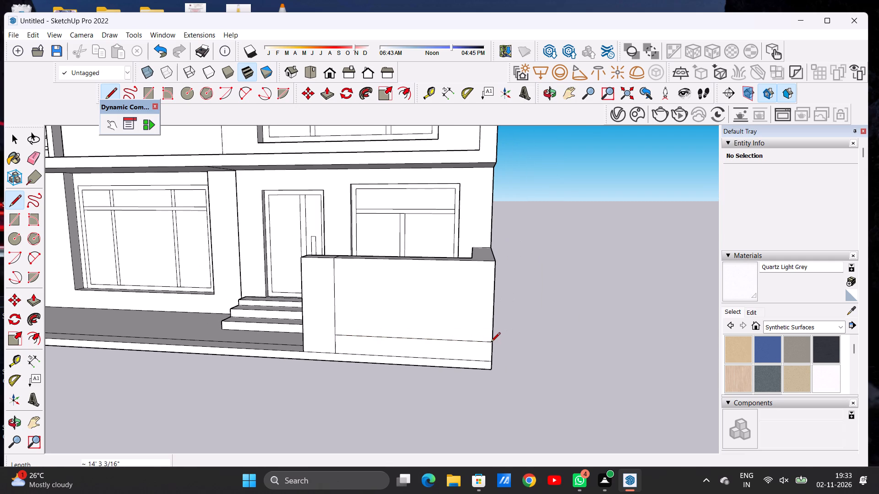
{"action": "key", "text": "space"}
Continue the low line around the corner on the L-shaped wall's side face, about 13' 2" long, up to the house wall's edge.
{"action": "left_click", "coordinate": [550, 95]}
{"action": "left_click_drag", "start_coordinate": [528, 274], "coordinate": [375, 301]}
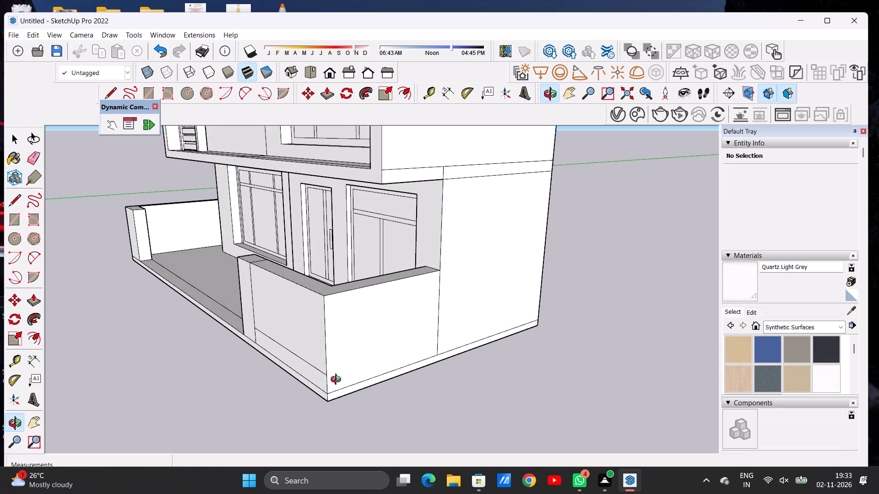
{"action": "scroll", "coordinate": [313, 383], "scroll_direction": "up", "scroll_amount": 8}
{"action": "key", "text": "l"}
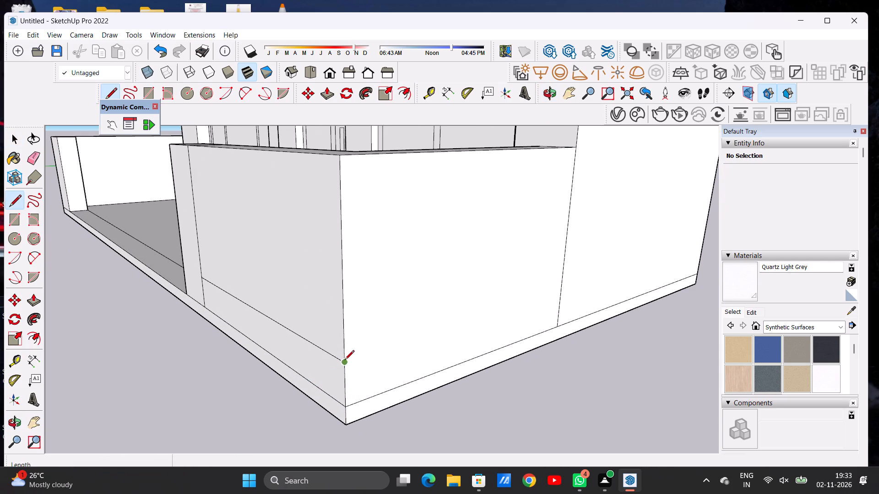
{"action": "left_click", "coordinate": [345, 360]}
{"action": "left_click", "coordinate": [559, 296]}
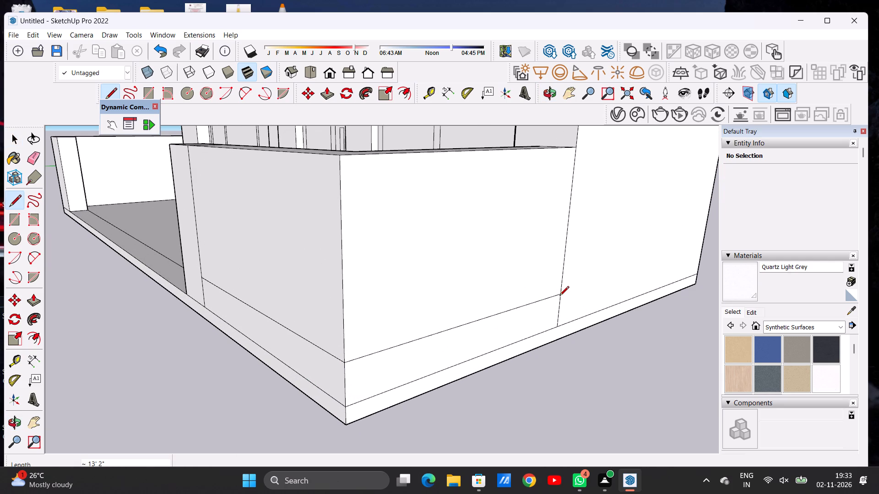
{"action": "key", "text": "space"}
Examine the front facade and the lined boundary wall in relation to the whole house.
{"action": "left_click", "coordinate": [549, 95]}
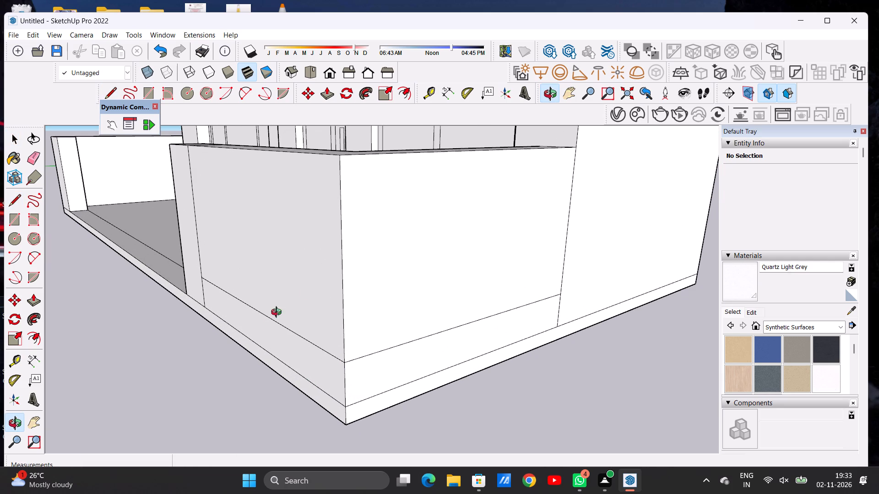
{"action": "left_click_drag", "start_coordinate": [276, 331], "coordinate": [472, 301]}
{"action": "scroll", "coordinate": [403, 381], "scroll_direction": "down", "scroll_amount": 10}
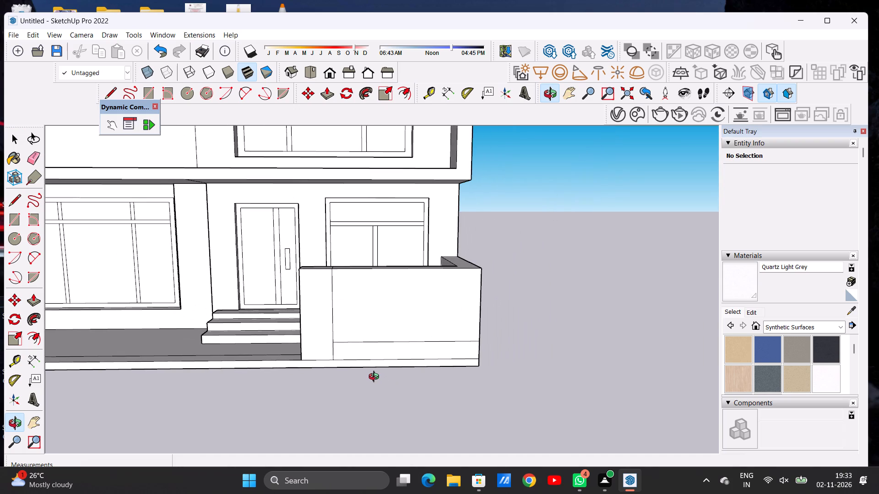
{"action": "left_click_drag", "start_coordinate": [338, 377], "coordinate": [370, 370]}
{"action": "scroll", "coordinate": [576, 347], "scroll_direction": "down", "scroll_amount": 5}
{"action": "scroll", "coordinate": [576, 347], "scroll_direction": "up", "scroll_amount": 1}
{"action": "scroll", "coordinate": [576, 347], "scroll_direction": "down", "scroll_amount": 4}
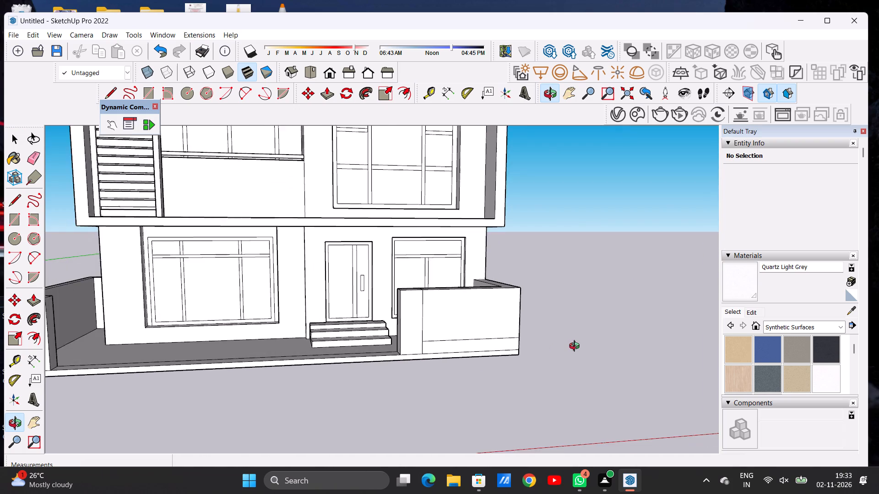
{"action": "scroll", "coordinate": [576, 347], "scroll_direction": "down", "scroll_amount": 5}
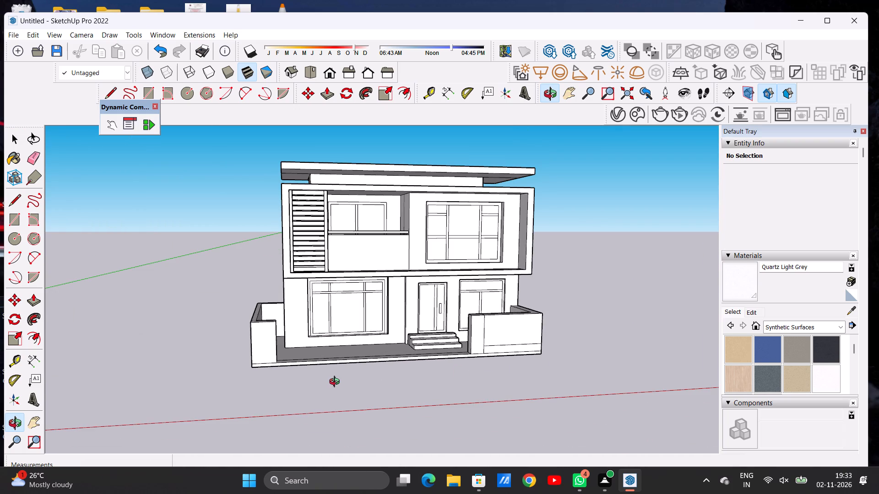
{"action": "scroll", "coordinate": [302, 374], "scroll_direction": "down", "scroll_amount": 3}
{"action": "scroll", "coordinate": [466, 343], "scroll_direction": "up", "scroll_amount": 2}
{"action": "scroll", "coordinate": [466, 343], "scroll_direction": "down", "scroll_amount": 1}
{"action": "scroll", "coordinate": [466, 343], "scroll_direction": "up", "scroll_amount": 2}
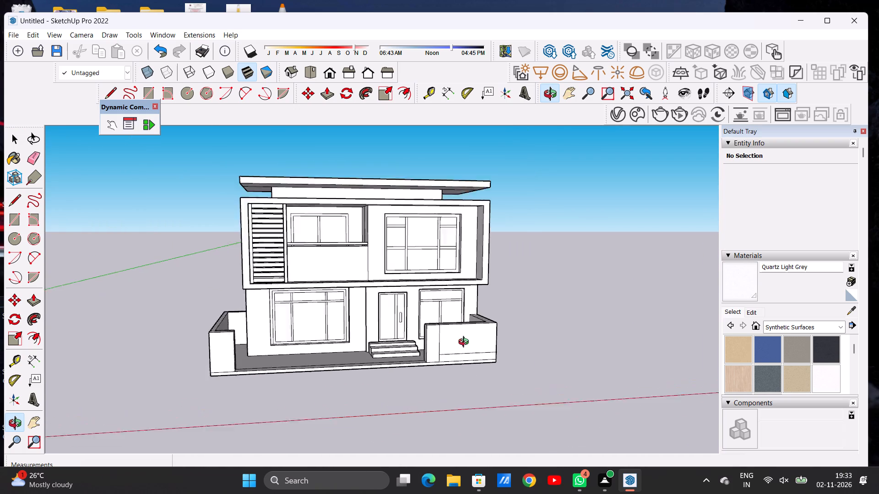
Push/Pull the top of the end segment beside the entrance steps up about 1' 5 3/4" to form a pillar above the boundary wall.
{"action": "scroll", "coordinate": [466, 343], "scroll_direction": "up", "scroll_amount": 1}
{"action": "scroll", "coordinate": [427, 316], "scroll_direction": "up", "scroll_amount": 7}
{"action": "left_click_drag", "start_coordinate": [450, 333], "coordinate": [410, 393]}
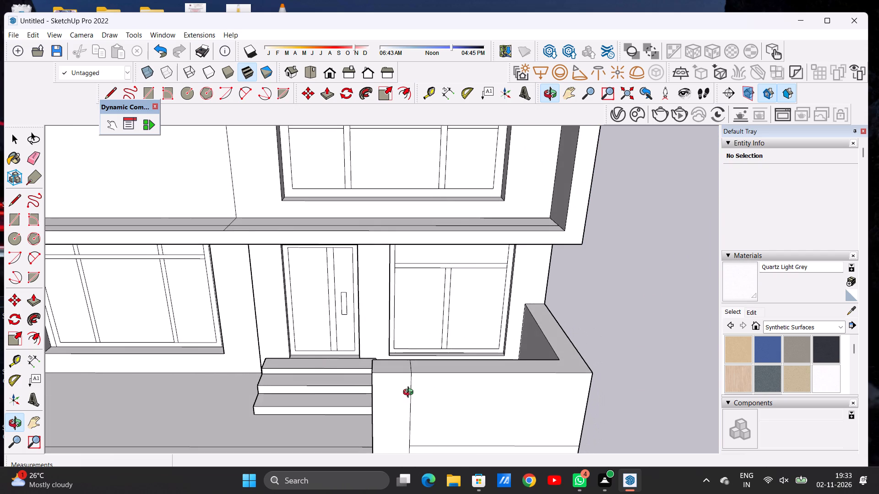
{"action": "scroll", "coordinate": [404, 390], "scroll_direction": "up", "scroll_amount": 1}
{"action": "key", "text": "p"}
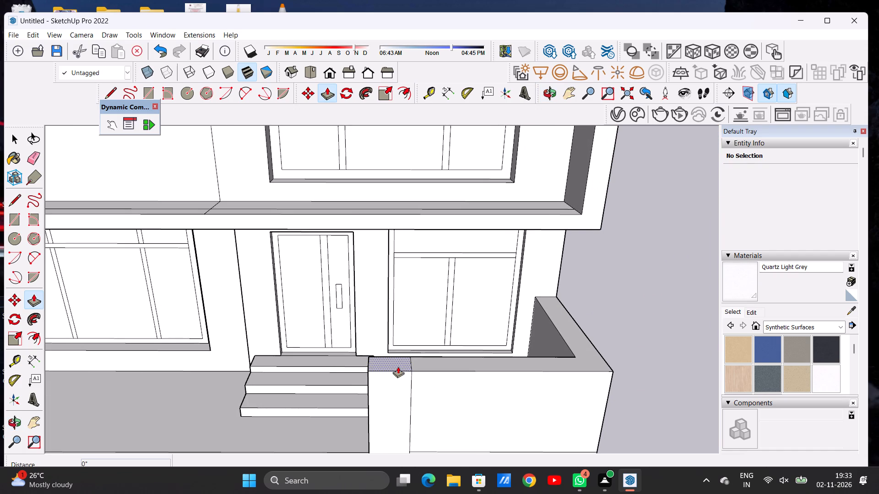
{"action": "left_click", "coordinate": [398, 366]}
{"action": "left_click", "coordinate": [404, 349]}
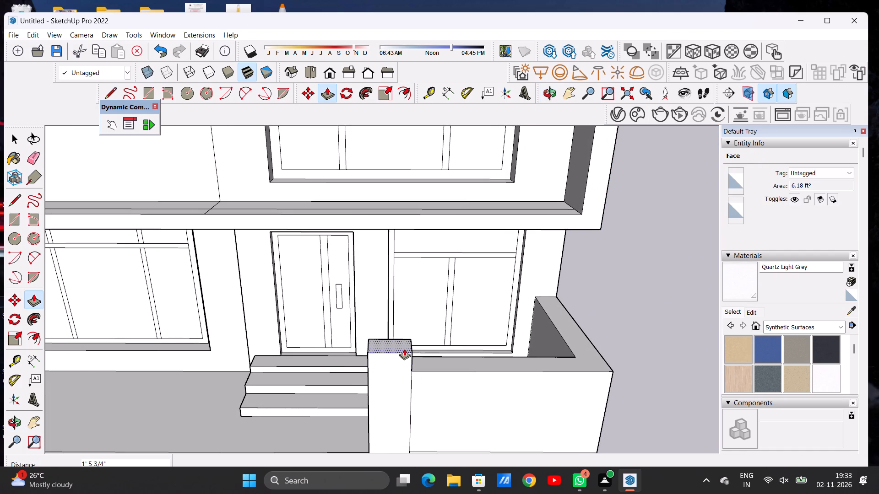
{"action": "key", "text": "space"}
Draw two parallel lines, each about 1' 11 15/16" long, across the front border strip just outside the entrance steps to mark a pillar base.
{"action": "left_click", "coordinate": [553, 96]}
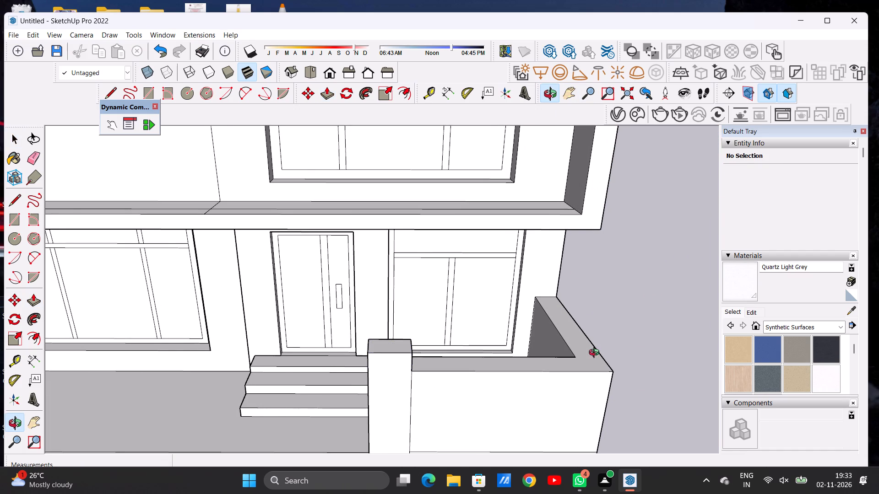
{"action": "left_click_drag", "start_coordinate": [573, 356], "coordinate": [541, 287]}
{"action": "scroll", "coordinate": [557, 338], "scroll_direction": "down", "scroll_amount": 13}
{"action": "left_click_drag", "start_coordinate": [508, 353], "coordinate": [524, 339]}
{"action": "left_click_drag", "start_coordinate": [524, 339], "coordinate": [537, 352]}
{"action": "scroll", "coordinate": [556, 356], "scroll_direction": "down", "scroll_amount": 3}
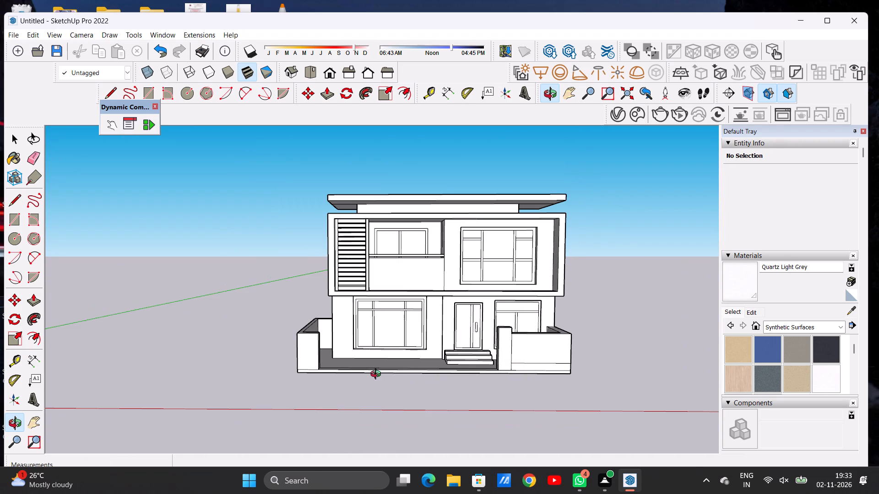
{"action": "left_click_drag", "start_coordinate": [366, 370], "coordinate": [365, 442]}
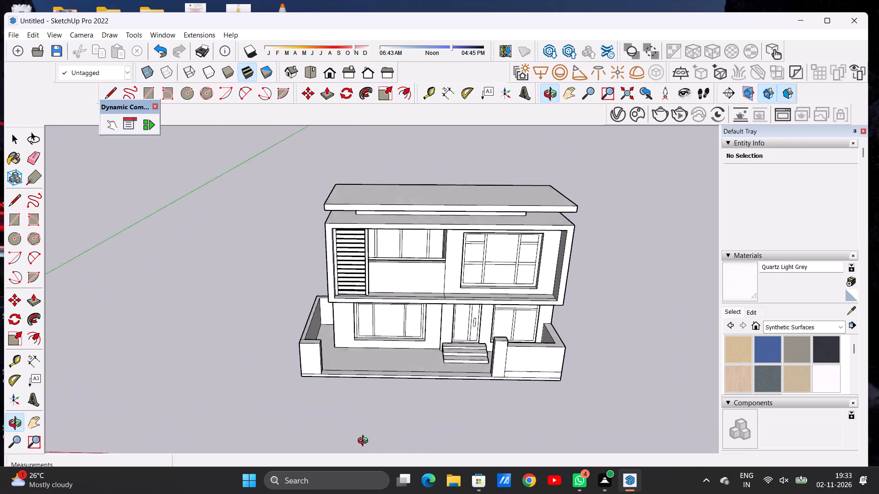
{"action": "left_click_drag", "start_coordinate": [365, 442], "coordinate": [365, 443]}
{"action": "scroll", "coordinate": [455, 375], "scroll_direction": "up", "scroll_amount": 5}
{"action": "left_click_drag", "start_coordinate": [439, 370], "coordinate": [439, 384]}
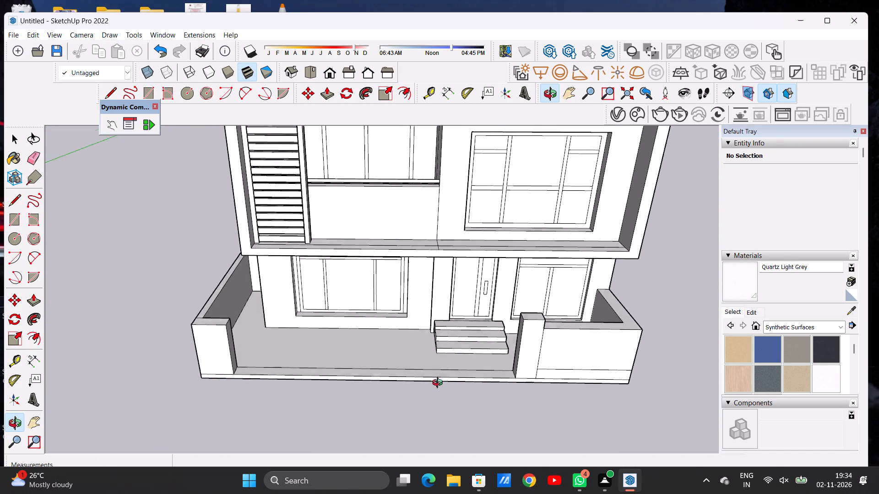
{"action": "left_click_drag", "start_coordinate": [439, 384], "coordinate": [446, 416]}
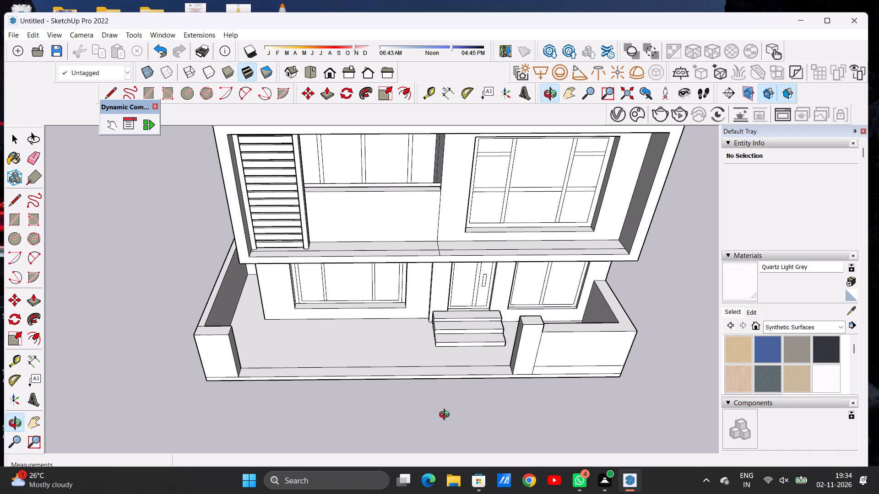
{"action": "scroll", "coordinate": [430, 376], "scroll_direction": "up", "scroll_amount": 4}
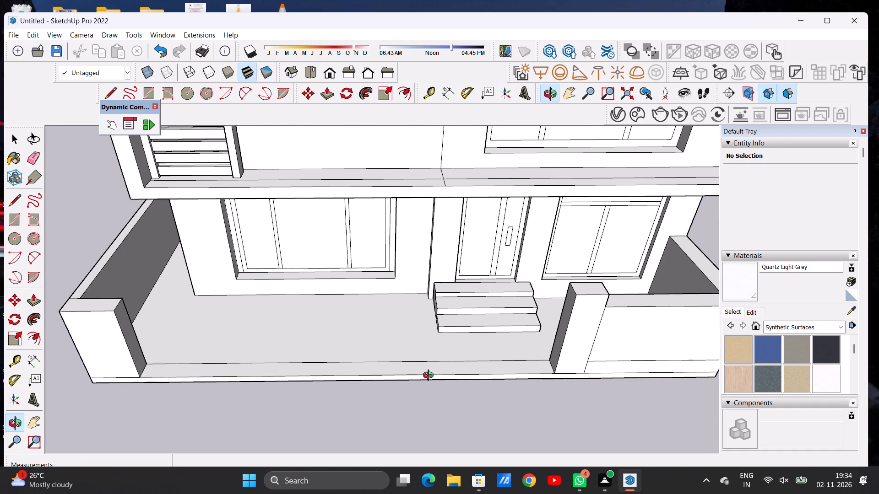
{"action": "key", "text": "l"}
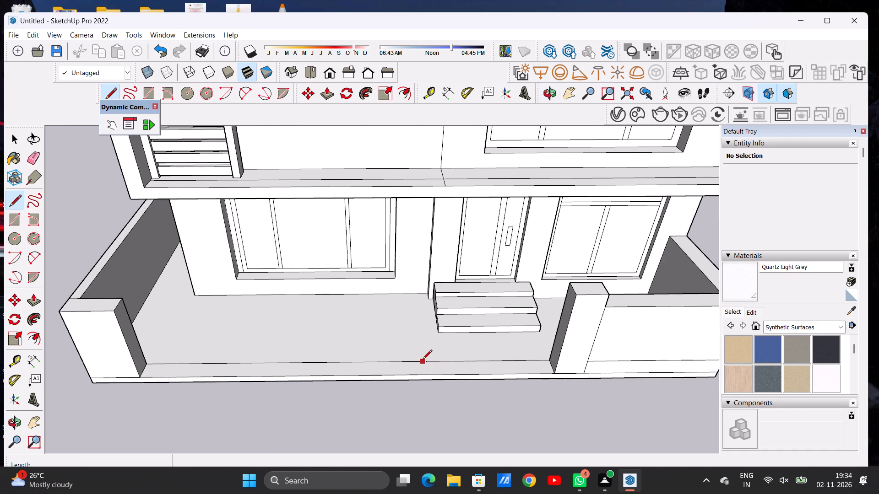
{"action": "left_click", "coordinate": [423, 360]}
{"action": "left_click", "coordinate": [424, 374]}
{"action": "left_click", "coordinate": [385, 360]}
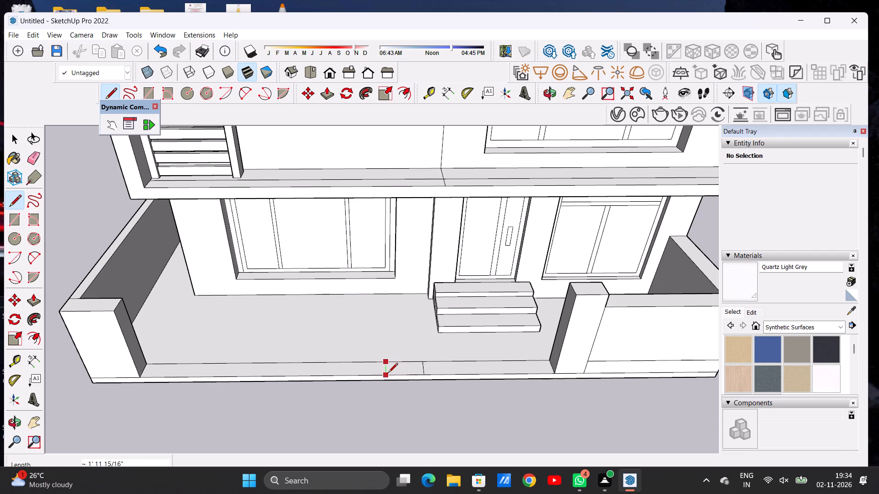
{"action": "left_click", "coordinate": [387, 374]}
{"action": "key", "text": "space"}
Push/Pull the marked border strip segment up about 10' 4 15/16" to match the height of the existing entrance pillar.
{"action": "left_click", "coordinate": [550, 97]}
{"action": "left_click_drag", "start_coordinate": [450, 415], "coordinate": [447, 358]}
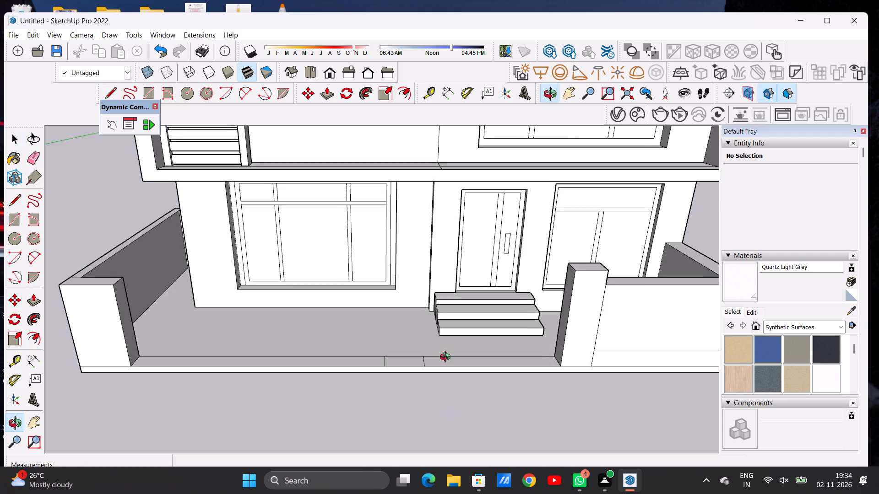
{"action": "left_click_drag", "start_coordinate": [447, 358], "coordinate": [447, 329]}
{"action": "scroll", "coordinate": [389, 416], "scroll_direction": "down", "scroll_amount": 4}
{"action": "scroll", "coordinate": [432, 369], "scroll_direction": "up", "scroll_amount": 4}
{"action": "scroll", "coordinate": [421, 371], "scroll_direction": "down", "scroll_amount": 1}
{"action": "scroll", "coordinate": [418, 373], "scroll_direction": "up", "scroll_amount": 2}
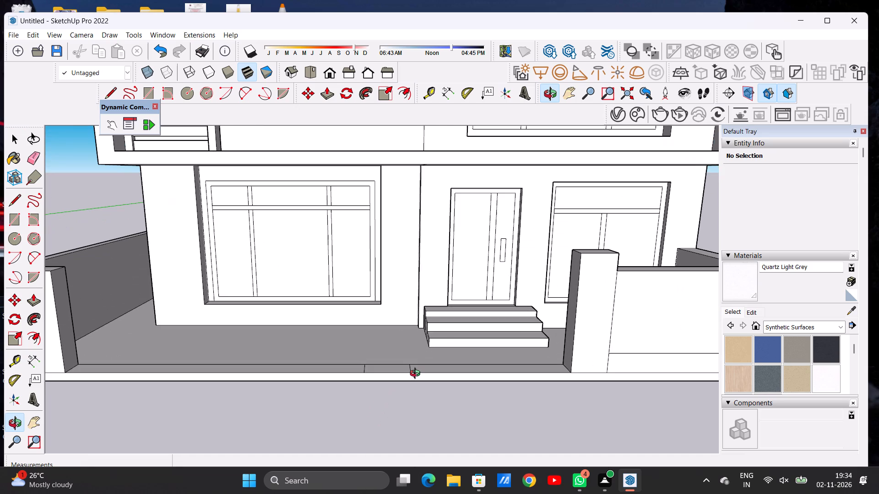
{"action": "key", "text": "p"}
{"action": "scroll", "coordinate": [399, 370], "scroll_direction": "up", "scroll_amount": 2}
{"action": "scroll", "coordinate": [399, 370], "scroll_direction": "down", "scroll_amount": 1}
{"action": "scroll", "coordinate": [399, 370], "scroll_direction": "up", "scroll_amount": 1}
{"action": "left_click", "coordinate": [400, 368]}
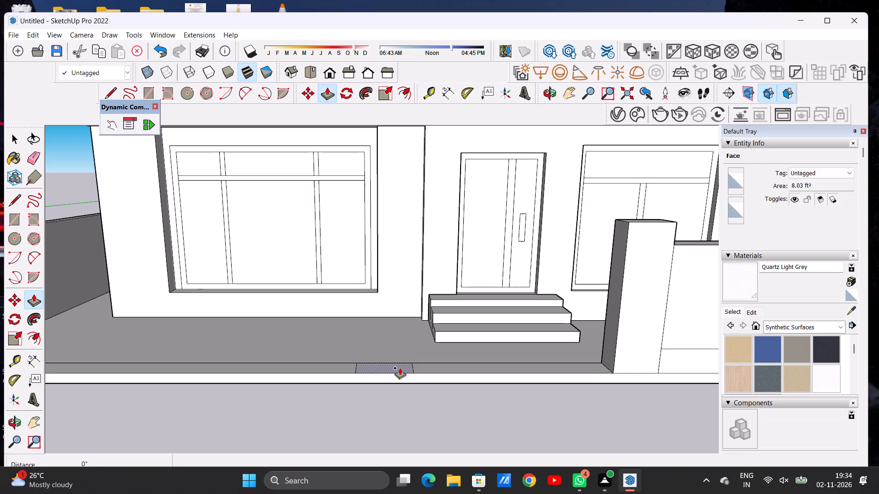
{"action": "scroll", "coordinate": [409, 333], "scroll_direction": "down", "scroll_amount": 6}
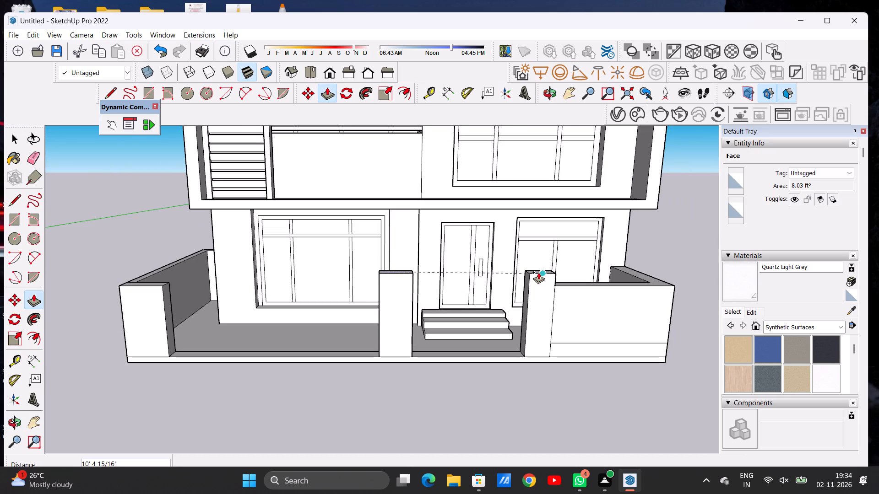
{"action": "left_click", "coordinate": [528, 275]}
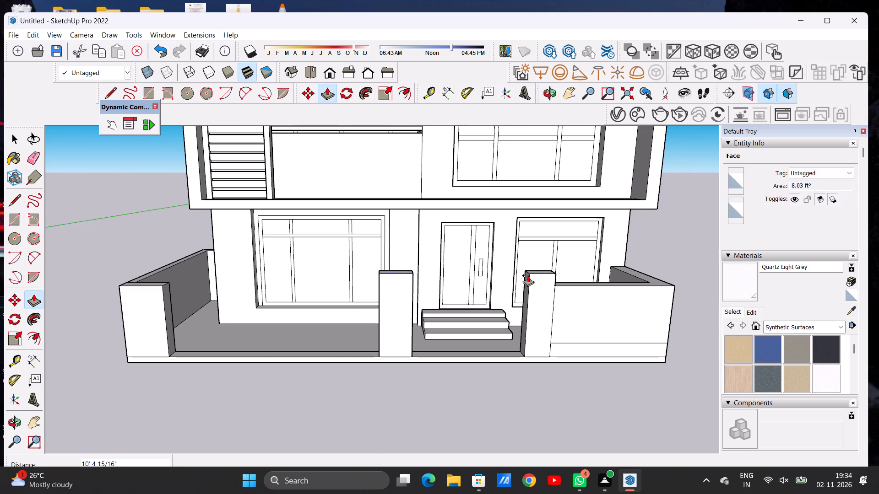
{"action": "key", "text": "space"}
Examine the paired entrance pillars and the front boundary against the whole house facade.
{"action": "scroll", "coordinate": [407, 387], "scroll_direction": "down", "scroll_amount": 8}
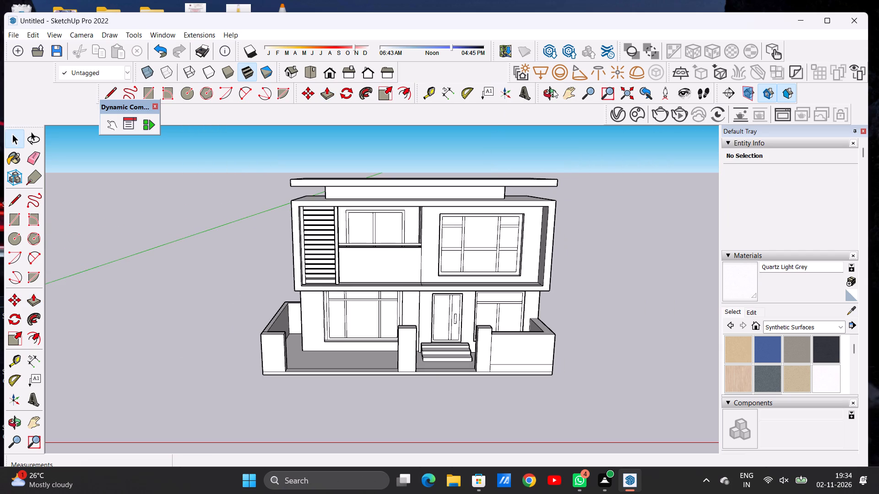
{"action": "left_click", "coordinate": [553, 90]}
{"action": "left_click_drag", "start_coordinate": [411, 397], "coordinate": [412, 381]}
{"action": "scroll", "coordinate": [406, 398], "scroll_direction": "down", "scroll_amount": 4}
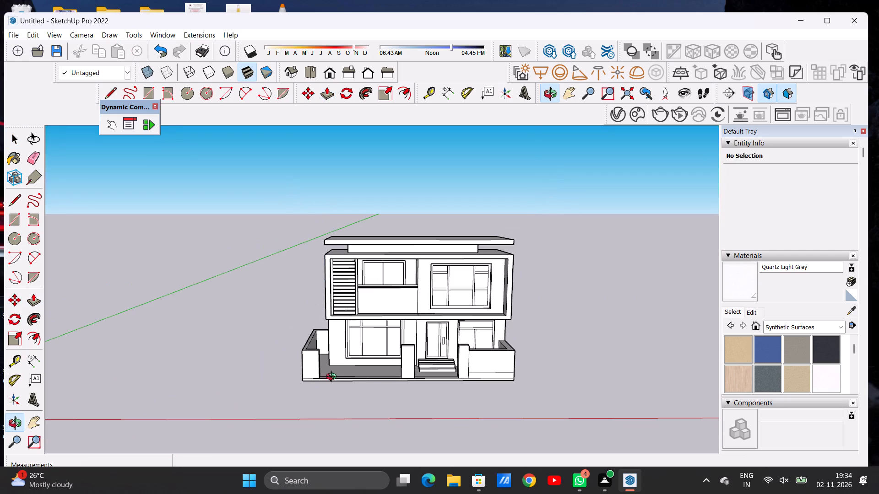
{"action": "scroll", "coordinate": [330, 374], "scroll_direction": "up", "scroll_amount": 8}
{"action": "left_click_drag", "start_coordinate": [374, 375], "coordinate": [375, 404]}
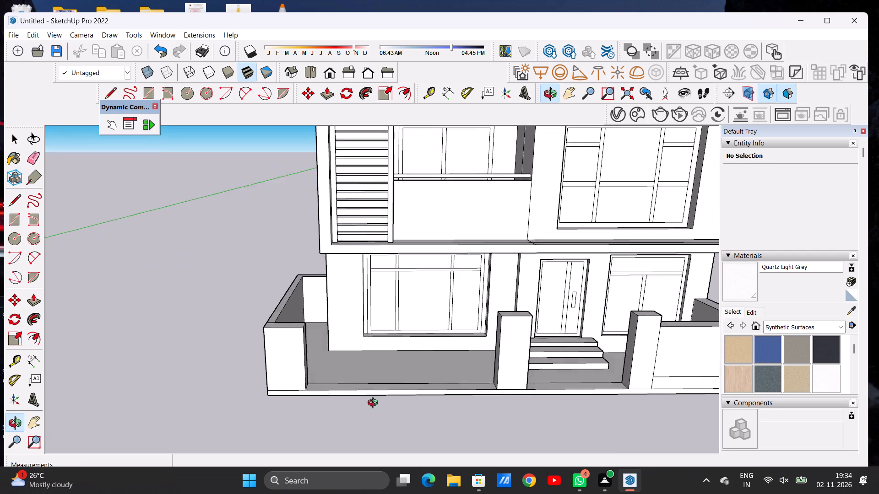
{"action": "left_click_drag", "start_coordinate": [375, 404], "coordinate": [379, 454]}
{"action": "left_click_drag", "start_coordinate": [364, 394], "coordinate": [365, 425]}
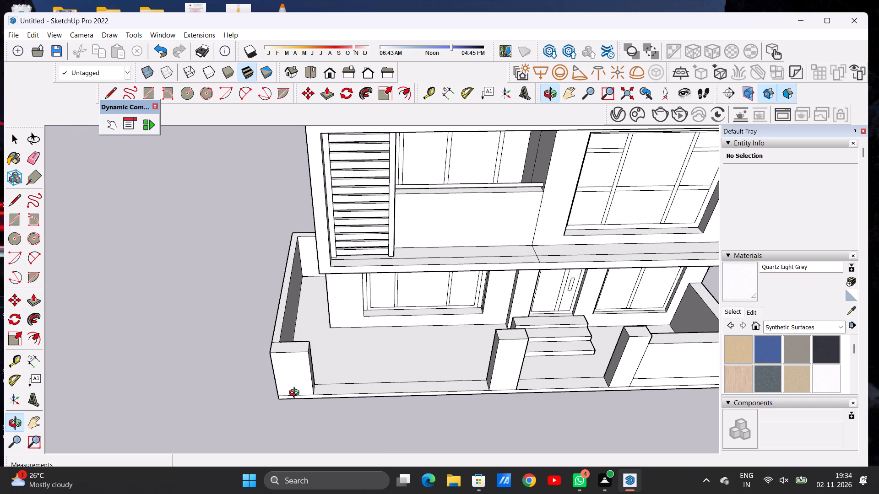
{"action": "scroll", "coordinate": [296, 394], "scroll_direction": "down", "scroll_amount": 1}
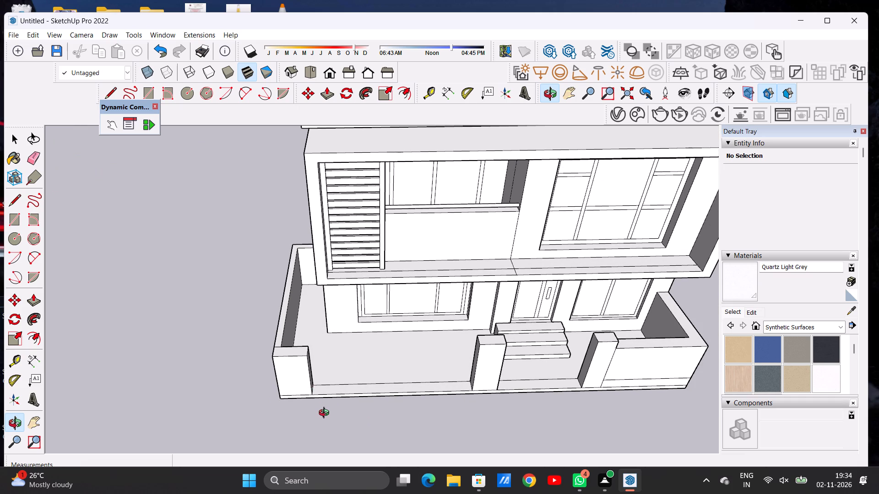
{"action": "left_click_drag", "start_coordinate": [326, 419], "coordinate": [335, 325]}
{"action": "left_click_drag", "start_coordinate": [331, 408], "coordinate": [328, 377]}
{"action": "scroll", "coordinate": [282, 397], "scroll_direction": "down", "scroll_amount": 1}
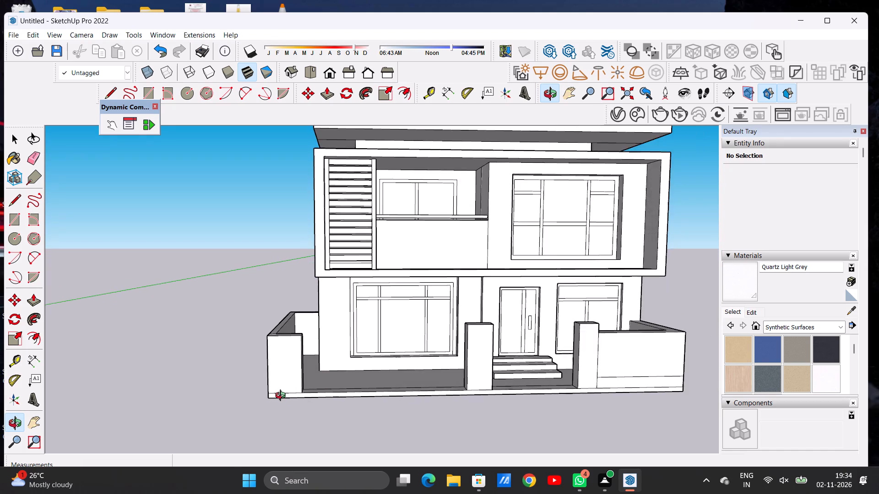
{"action": "scroll", "coordinate": [282, 397], "scroll_direction": "down", "scroll_amount": 1}
{"action": "left_click_drag", "start_coordinate": [329, 390], "coordinate": [332, 370]}
{"action": "left_click_drag", "start_coordinate": [325, 371], "coordinate": [323, 397]}
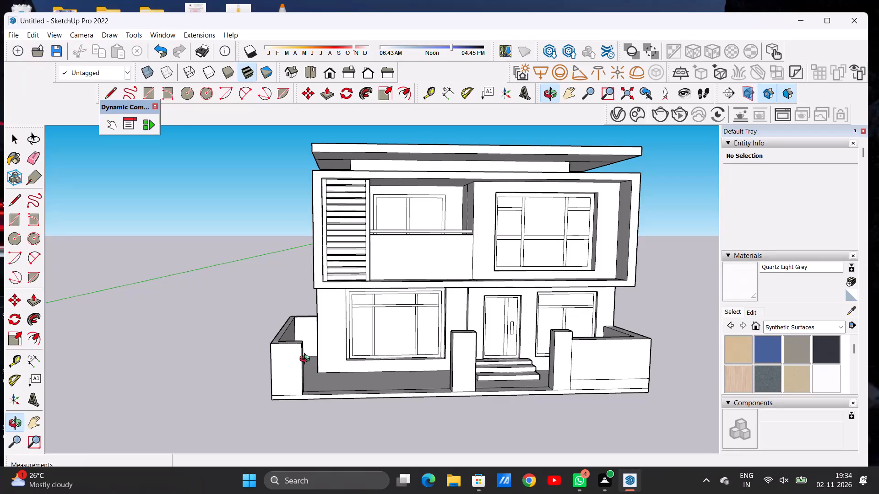
Push/Pull the top of the front corner wall segment on the louvred side up about 1' 5 3/4" to the entrance pillars' height.
{"action": "left_click_drag", "start_coordinate": [305, 363], "coordinate": [302, 421]}
{"action": "scroll", "coordinate": [297, 359], "scroll_direction": "up", "scroll_amount": 12}
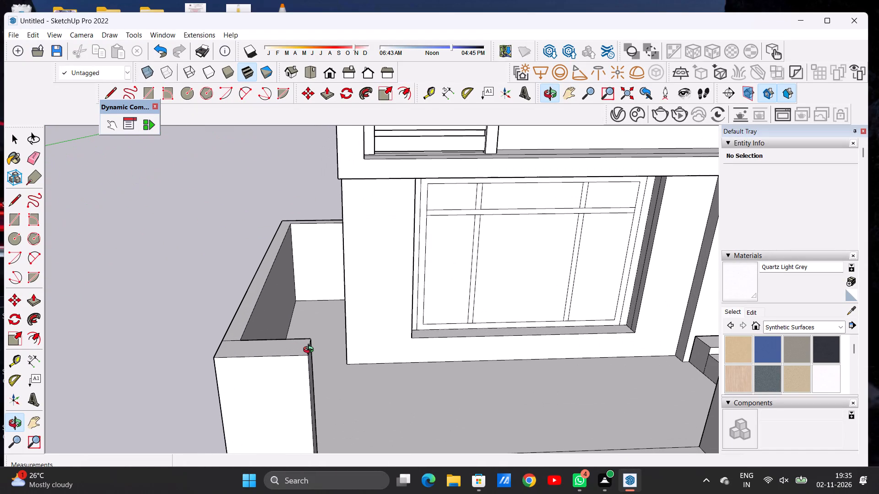
{"action": "key", "text": "p"}
{"action": "scroll", "coordinate": [302, 347], "scroll_direction": "up", "scroll_amount": 2}
{"action": "scroll", "coordinate": [302, 347], "scroll_direction": "down", "scroll_amount": 1}
{"action": "left_click", "coordinate": [302, 347]}
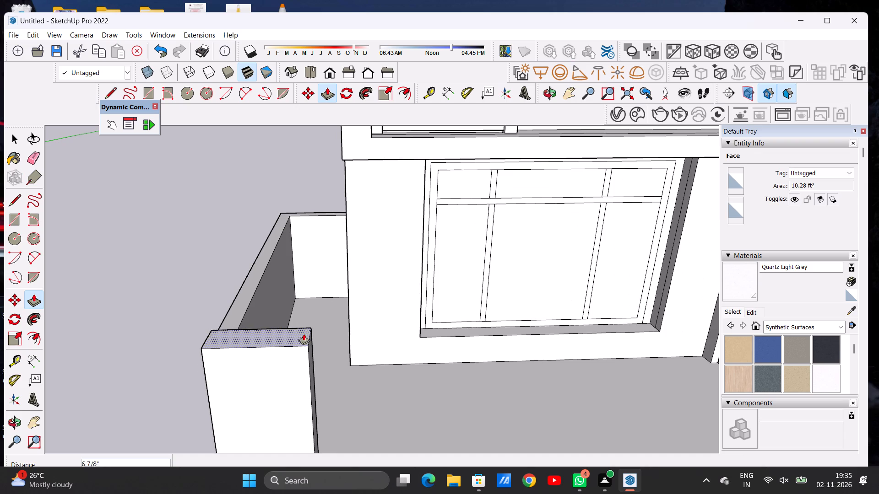
{"action": "scroll", "coordinate": [305, 339], "scroll_direction": "down", "scroll_amount": 2}
{"action": "scroll", "coordinate": [305, 340], "scroll_direction": "up", "scroll_amount": 1}
{"action": "scroll", "coordinate": [305, 340], "scroll_direction": "down", "scroll_amount": 3}
{"action": "scroll", "coordinate": [305, 340], "scroll_direction": "up", "scroll_amount": 1}
{"action": "scroll", "coordinate": [305, 340], "scroll_direction": "down", "scroll_amount": 11}
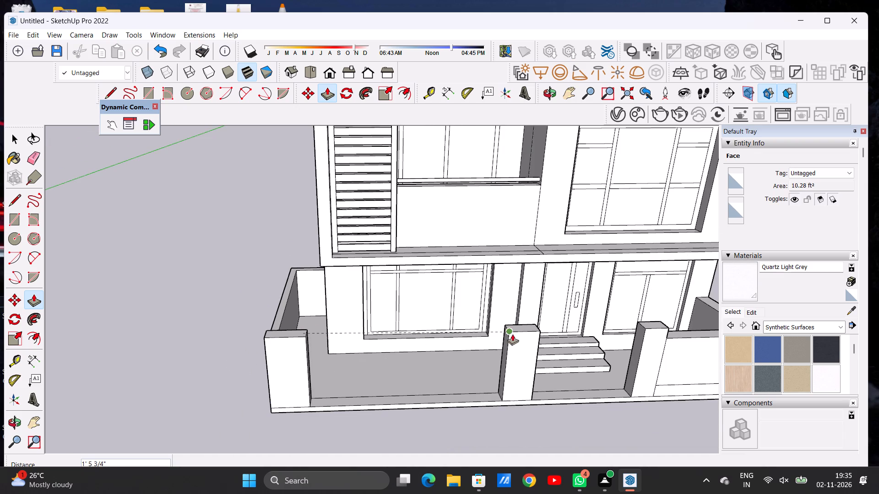
{"action": "left_click", "coordinate": [506, 332]}
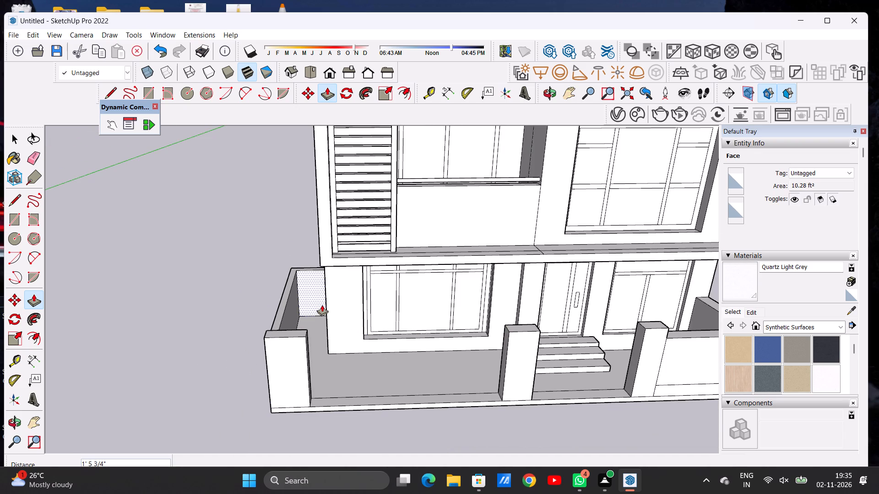
{"action": "key", "text": "space"}
Examine the raised corner pillar and the boundary walls around the house from the front and both sides.
{"action": "left_click", "coordinate": [552, 99]}
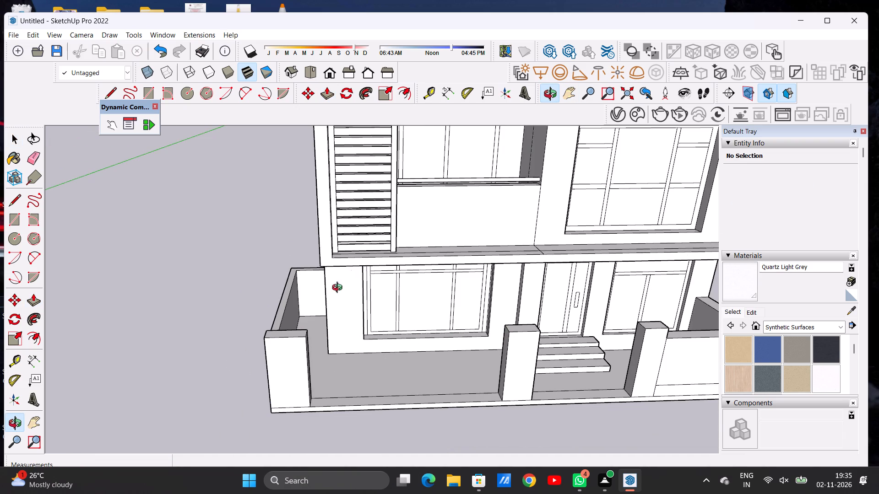
{"action": "left_click_drag", "start_coordinate": [265, 333], "coordinate": [564, 322]}
{"action": "scroll", "coordinate": [547, 317], "scroll_direction": "down", "scroll_amount": 6}
{"action": "left_click_drag", "start_coordinate": [455, 343], "coordinate": [508, 354]}
{"action": "scroll", "coordinate": [512, 332], "scroll_direction": "up", "scroll_amount": 6}
{"action": "left_click_drag", "start_coordinate": [550, 331], "coordinate": [268, 328]}
{"action": "scroll", "coordinate": [360, 376], "scroll_direction": "down", "scroll_amount": 6}
{"action": "left_click_drag", "start_coordinate": [426, 399], "coordinate": [359, 345]}
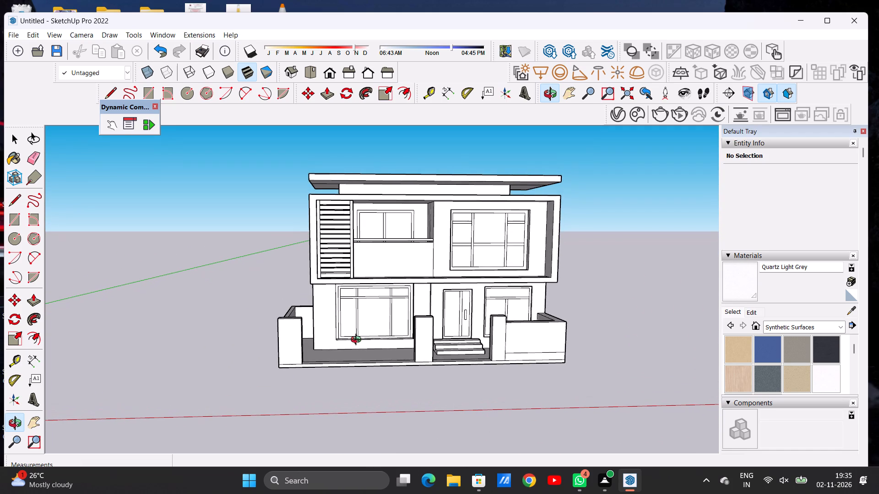
{"action": "scroll", "coordinate": [341, 324], "scroll_direction": "up", "scroll_amount": 3}
{"action": "scroll", "coordinate": [341, 324], "scroll_direction": "down", "scroll_amount": 1}
{"action": "scroll", "coordinate": [341, 324], "scroll_direction": "up", "scroll_amount": 1}
{"action": "left_click_drag", "start_coordinate": [353, 346], "coordinate": [218, 387]}
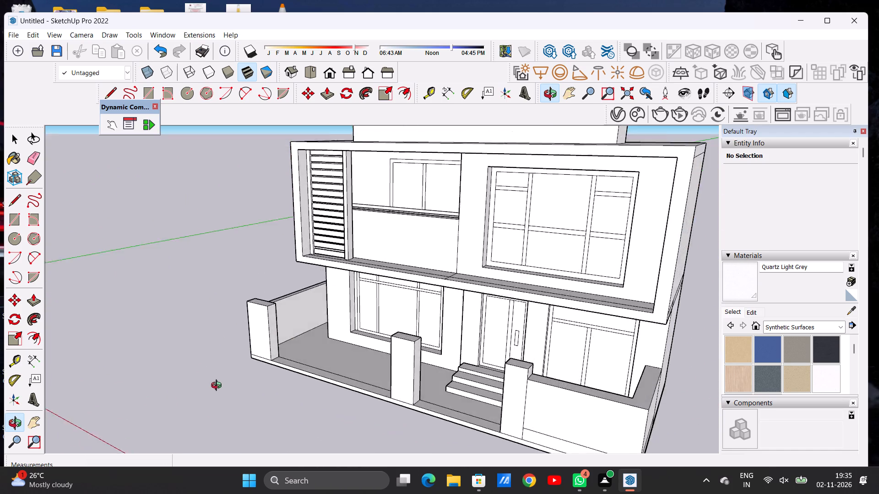
{"action": "left_click_drag", "start_coordinate": [218, 387], "coordinate": [260, 416]}
{"action": "left_click_drag", "start_coordinate": [277, 410], "coordinate": [355, 413]}
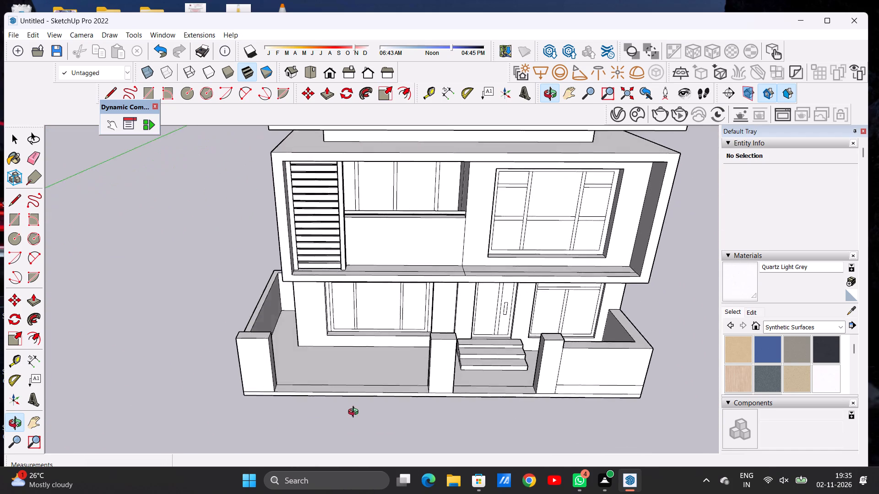
{"action": "left_click_drag", "start_coordinate": [355, 413], "coordinate": [360, 425]}
Examine the open border strip between the corner pillar and the nearer entrance pillar from above.
{"action": "left_click_drag", "start_coordinate": [342, 410], "coordinate": [327, 423]}
{"action": "scroll", "coordinate": [338, 388], "scroll_direction": "up", "scroll_amount": 2}
{"action": "scroll", "coordinate": [338, 388], "scroll_direction": "down", "scroll_amount": 1}
{"action": "scroll", "coordinate": [338, 388], "scroll_direction": "up", "scroll_amount": 3}
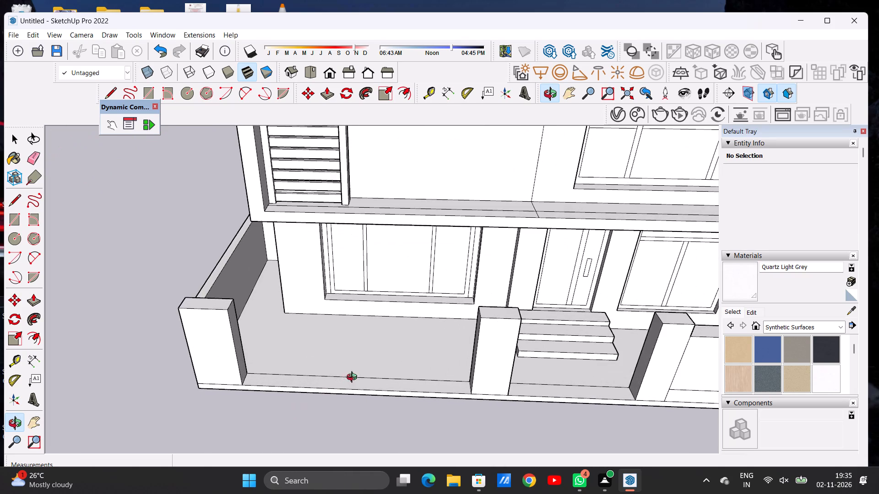
{"action": "left_click_drag", "start_coordinate": [356, 383], "coordinate": [365, 432]}
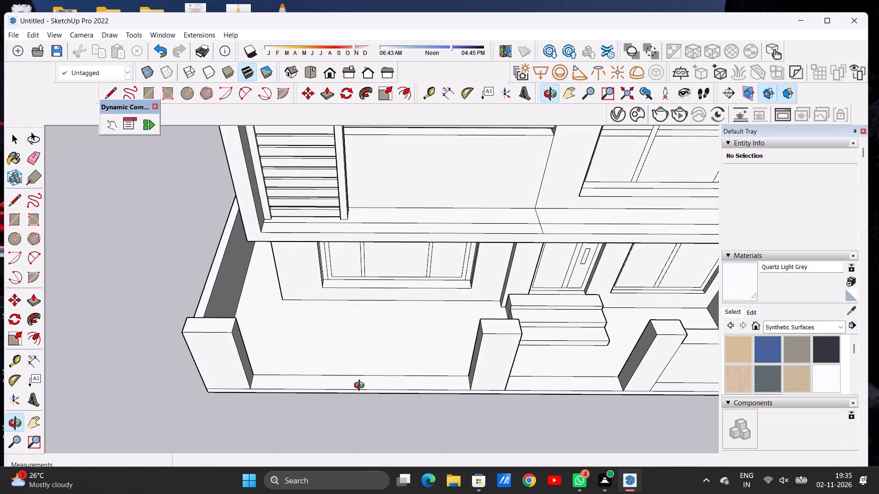
{"action": "scroll", "coordinate": [361, 387], "scroll_direction": "up", "scroll_amount": 1}
{"action": "scroll", "coordinate": [361, 387], "scroll_direction": "down", "scroll_amount": 2}
{"action": "scroll", "coordinate": [361, 387], "scroll_direction": "up", "scroll_amount": 4}
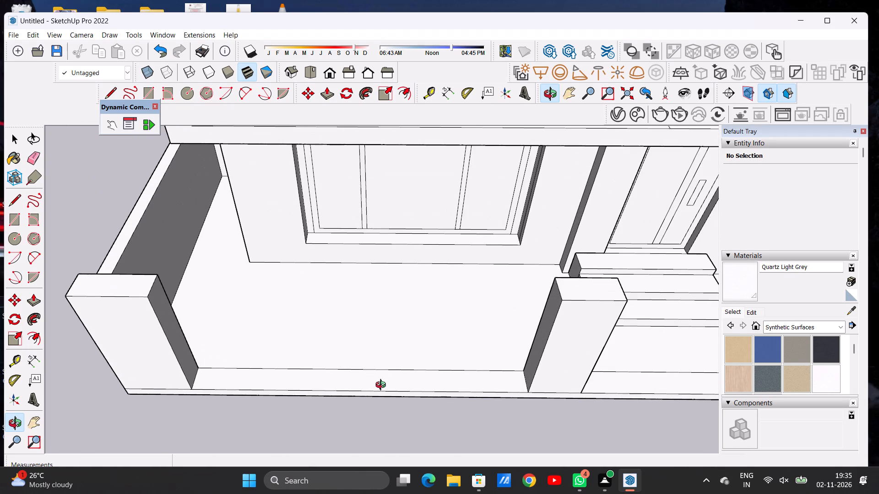
{"action": "scroll", "coordinate": [397, 386], "scroll_direction": "down", "scroll_amount": 6}
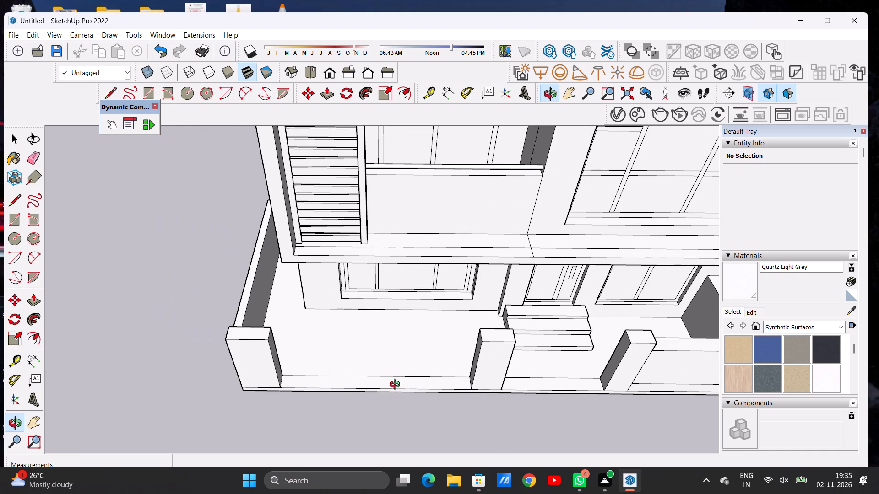
{"action": "left_click_drag", "start_coordinate": [383, 385], "coordinate": [144, 318]}
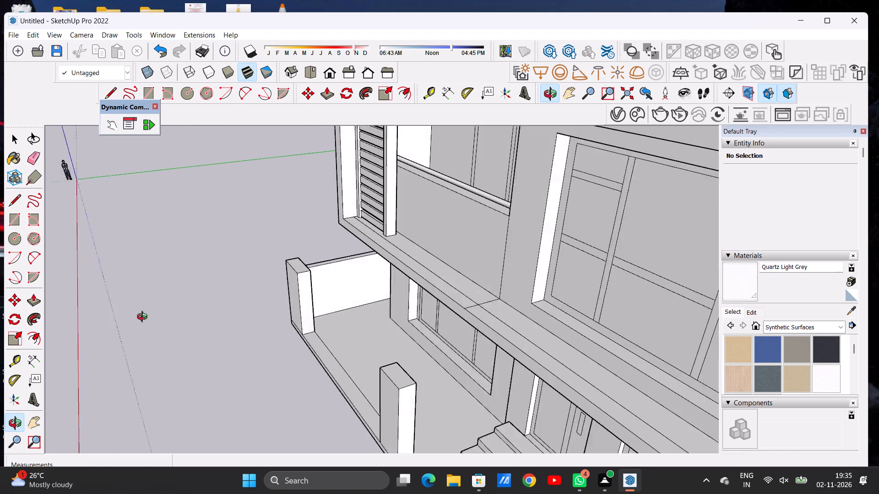
Draw an upright rectangle about 1' 3/16" by 9' 11 5/8" on the corner pillar's face towards the entrance, starting at its base.
{"action": "left_click_drag", "start_coordinate": [144, 318], "coordinate": [141, 318]}
{"action": "scroll", "coordinate": [317, 271], "scroll_direction": "up", "scroll_amount": 7}
{"action": "left_click_drag", "start_coordinate": [306, 359], "coordinate": [252, 314]}
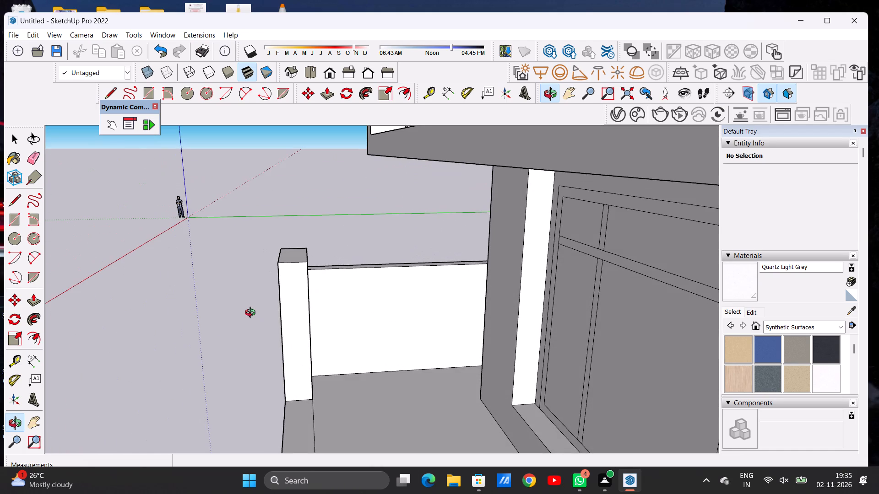
{"action": "key", "text": "space"}
{"action": "type", "text": "R"}
{"action": "scroll", "coordinate": [316, 403], "scroll_direction": "up", "scroll_amount": 8}
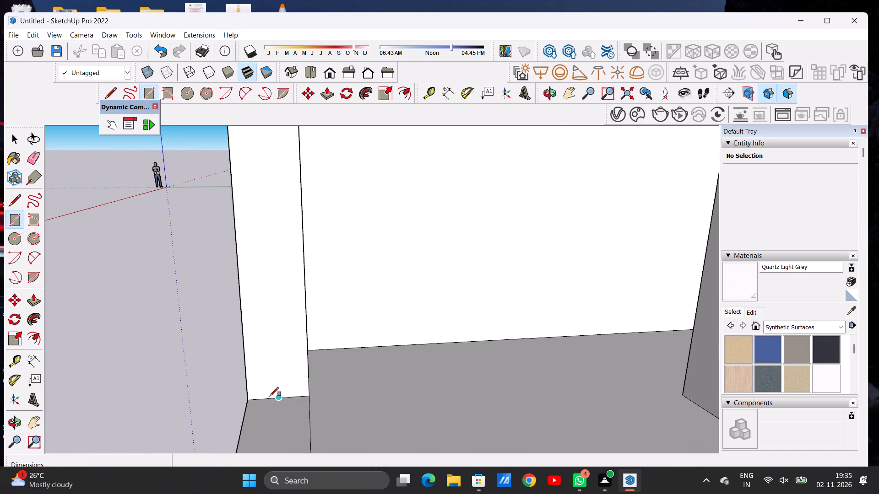
{"action": "left_click", "coordinate": [262, 397]}
{"action": "left_click", "coordinate": [296, 396]}
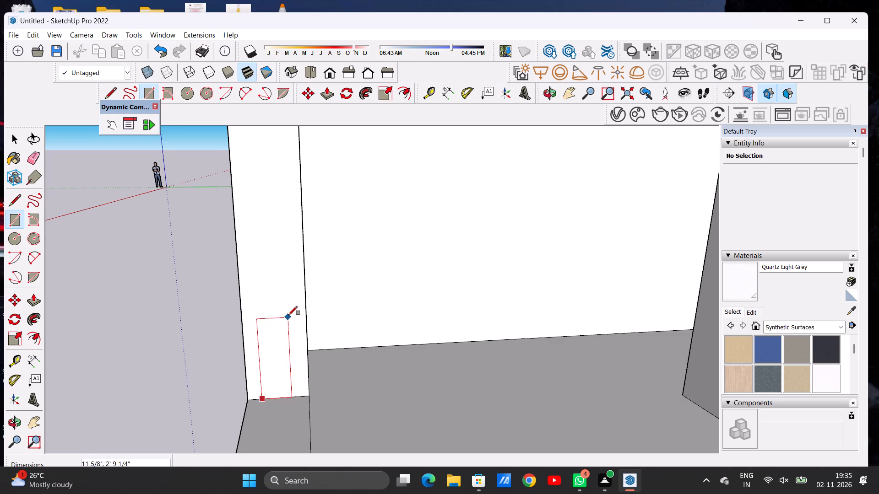
{"action": "scroll", "coordinate": [292, 335], "scroll_direction": "down", "scroll_amount": 8}
{"action": "scroll", "coordinate": [287, 233], "scroll_direction": "up", "scroll_amount": 4}
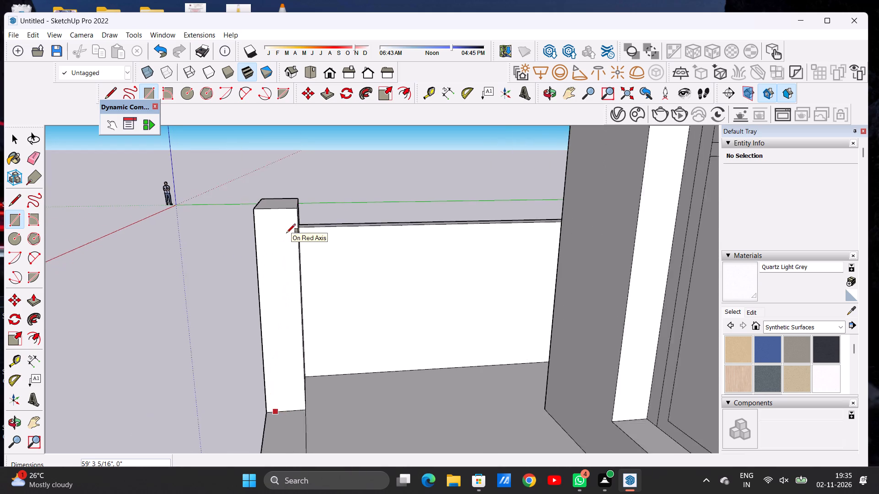
{"action": "scroll", "coordinate": [287, 233], "scroll_direction": "up", "scroll_amount": 2}
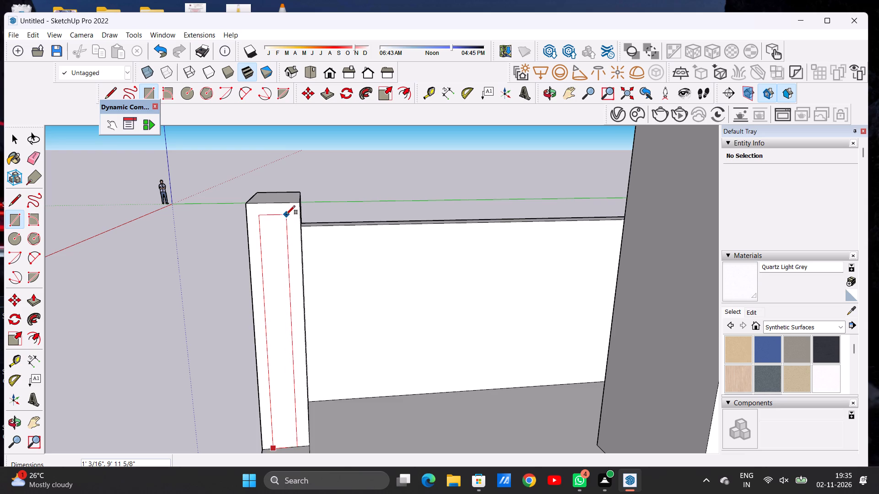
{"action": "left_click", "coordinate": [286, 215]}
{"action": "key", "text": "space"}
Copy the corner pillar's rectangle about 25' 4 7/8" along the border strip to just before the nearer entrance pillar.
{"action": "scroll", "coordinate": [316, 263], "scroll_direction": "down", "scroll_amount": 13}
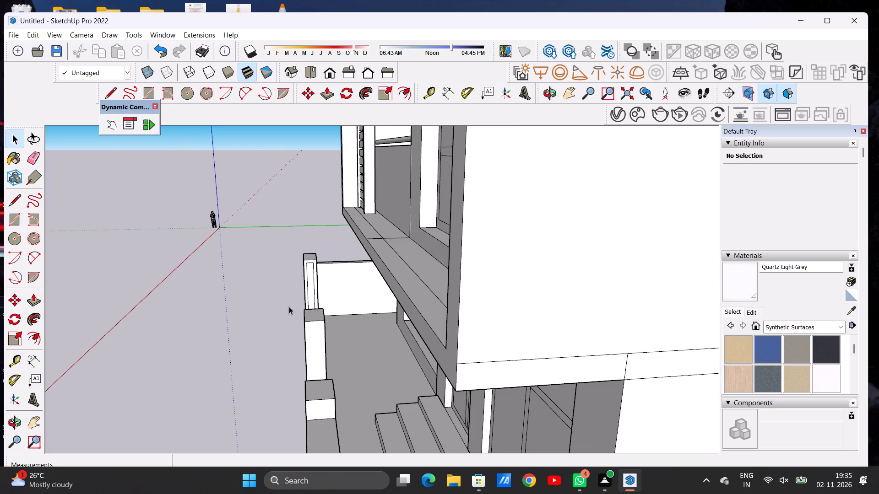
{"action": "left_click", "coordinate": [545, 88]}
{"action": "left_click_drag", "start_coordinate": [266, 315], "coordinate": [328, 315]}
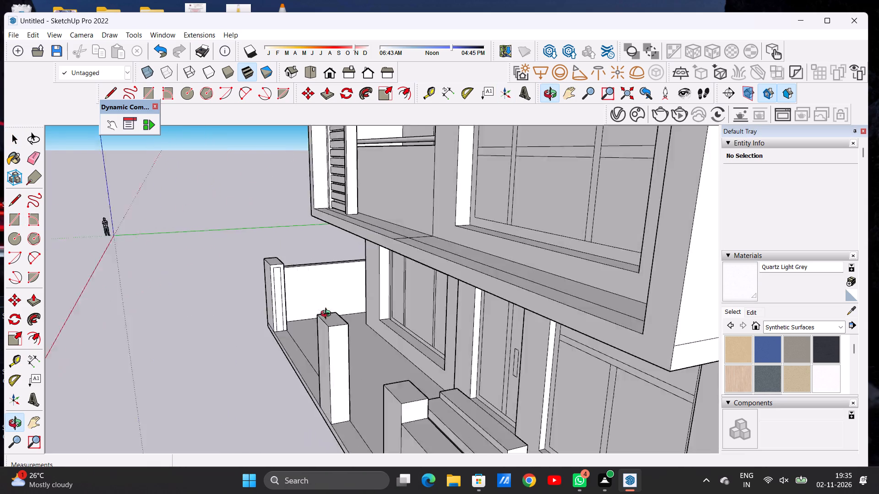
{"action": "left_click_drag", "start_coordinate": [328, 315], "coordinate": [562, 314]}
{"action": "scroll", "coordinate": [445, 337], "scroll_direction": "down", "scroll_amount": 7}
{"action": "left_click_drag", "start_coordinate": [380, 364], "coordinate": [272, 344]}
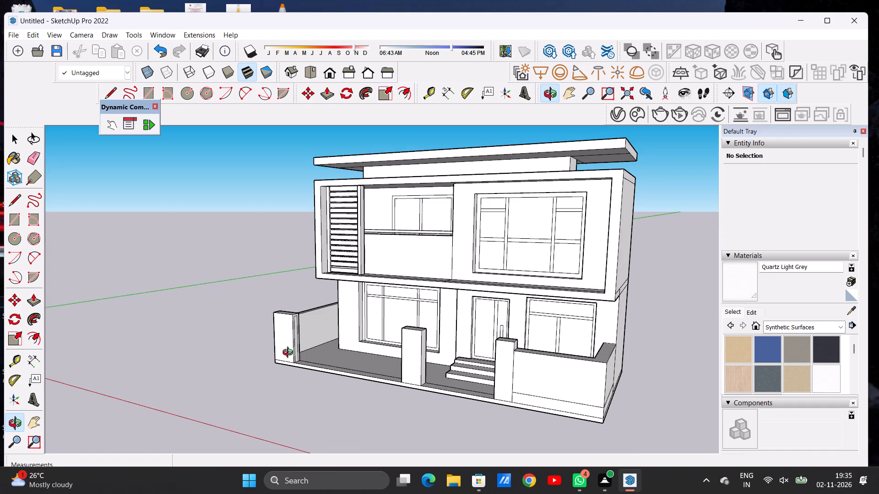
{"action": "scroll", "coordinate": [304, 353], "scroll_direction": "up", "scroll_amount": 10}
{"action": "scroll", "coordinate": [293, 365], "scroll_direction": "down", "scroll_amount": 1}
{"action": "scroll", "coordinate": [293, 365], "scroll_direction": "up", "scroll_amount": 5}
{"action": "key", "text": "space"}
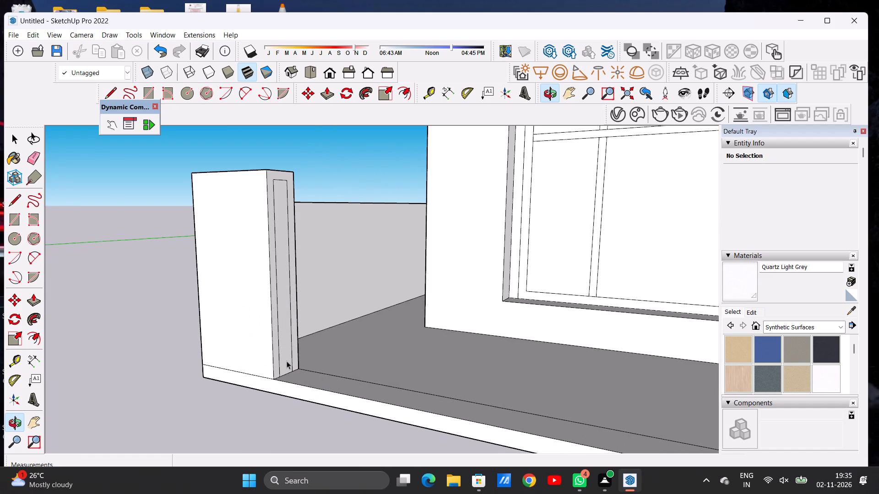
{"action": "double_click", "coordinate": [287, 361]}
{"action": "key", "text": "m"}
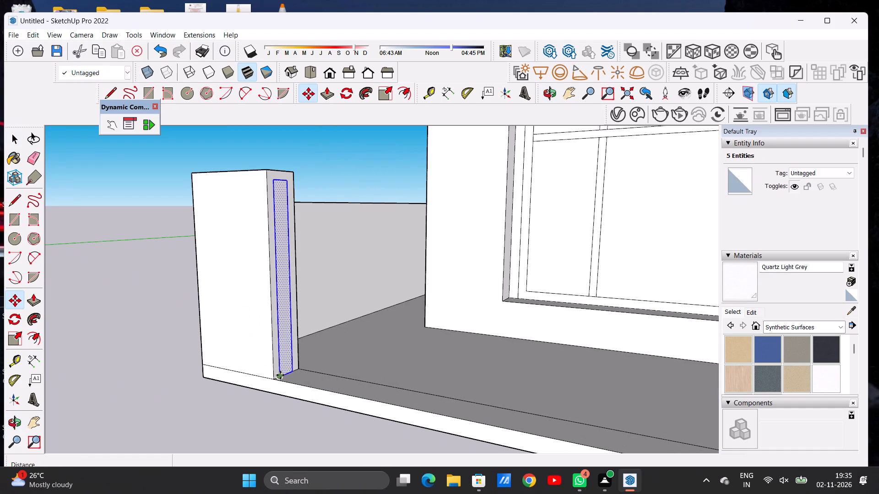
{"action": "left_click", "coordinate": [280, 375]}
{"action": "scroll", "coordinate": [325, 371], "scroll_direction": "down", "scroll_amount": 9}
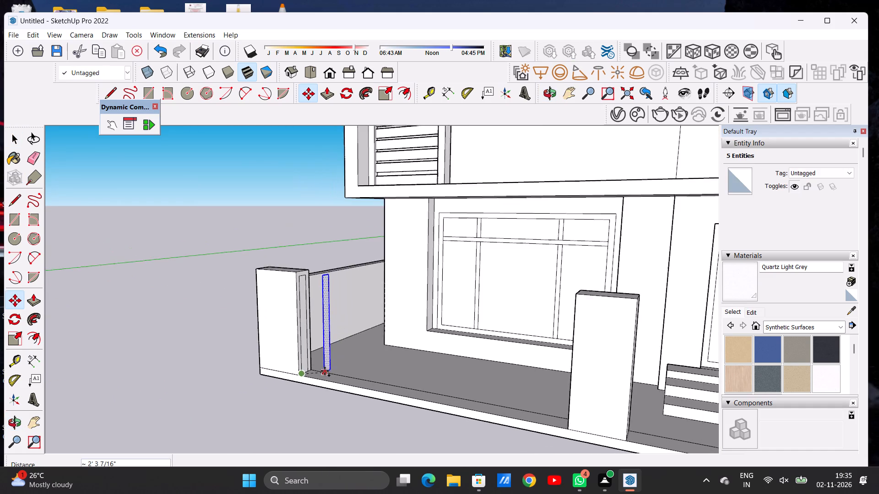
{"action": "scroll", "coordinate": [325, 371], "scroll_direction": "down", "scroll_amount": 5}
{"action": "scroll", "coordinate": [410, 394], "scroll_direction": "up", "scroll_amount": 8}
{"action": "scroll", "coordinate": [458, 395], "scroll_direction": "down", "scroll_amount": 1}
{"action": "scroll", "coordinate": [458, 395], "scroll_direction": "up", "scroll_amount": 11}
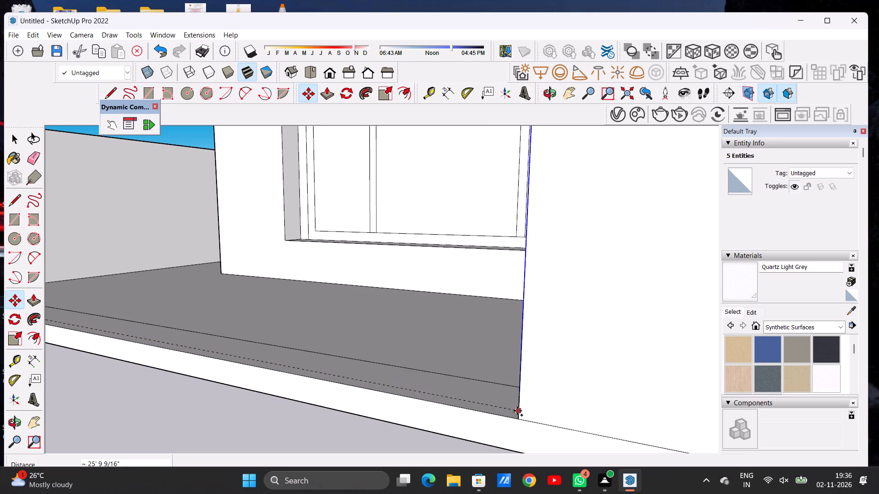
{"action": "left_click", "coordinate": [507, 405]}
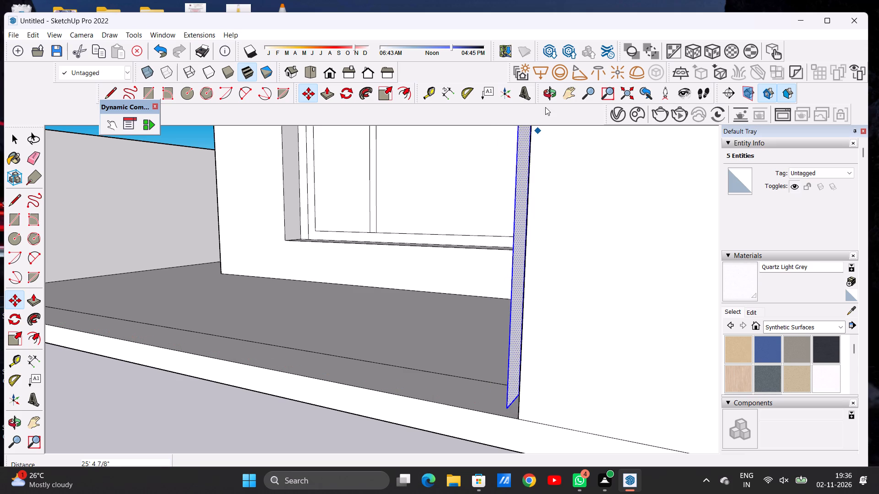
Move the copied rectangle about 4 5/8" onto the side face of the nearer entrance pillar and deselect it.
{"action": "left_click", "coordinate": [548, 97]}
{"action": "left_click_drag", "start_coordinate": [373, 332], "coordinate": [478, 343]}
{"action": "scroll", "coordinate": [402, 335], "scroll_direction": "down", "scroll_amount": 11}
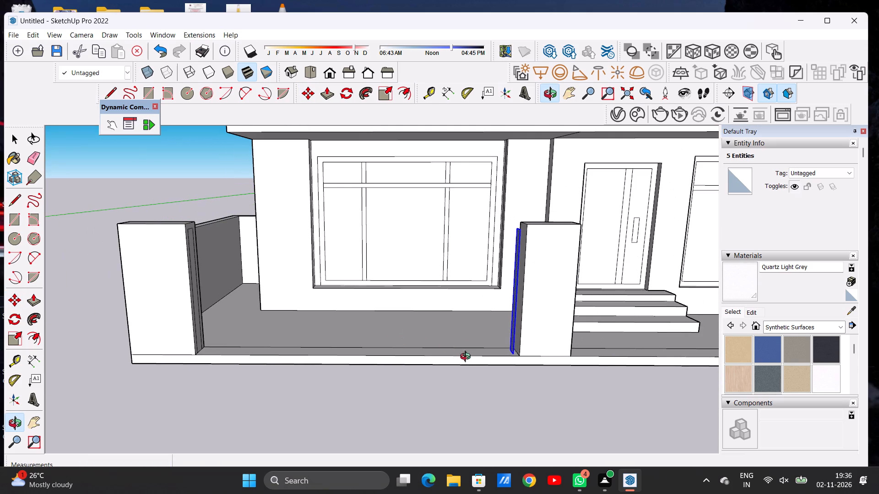
{"action": "left_click_drag", "start_coordinate": [458, 355], "coordinate": [510, 356]}
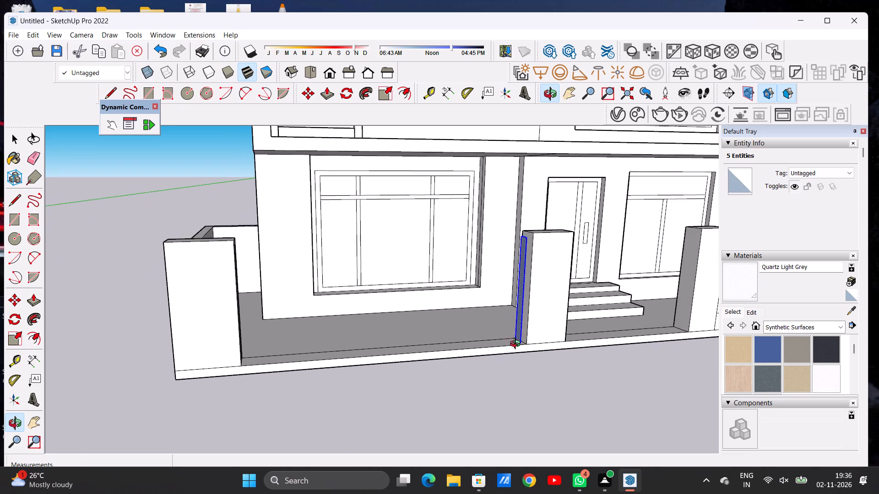
{"action": "scroll", "coordinate": [519, 339], "scroll_direction": "up", "scroll_amount": 20}
{"action": "scroll", "coordinate": [519, 339], "scroll_direction": "up", "scroll_amount": 1}
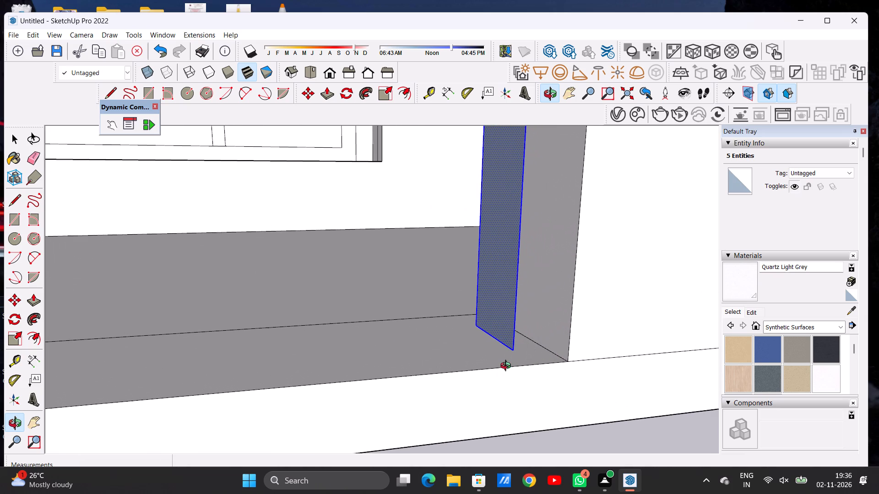
{"action": "key", "text": "m"}
{"action": "left_click", "coordinate": [516, 351]}
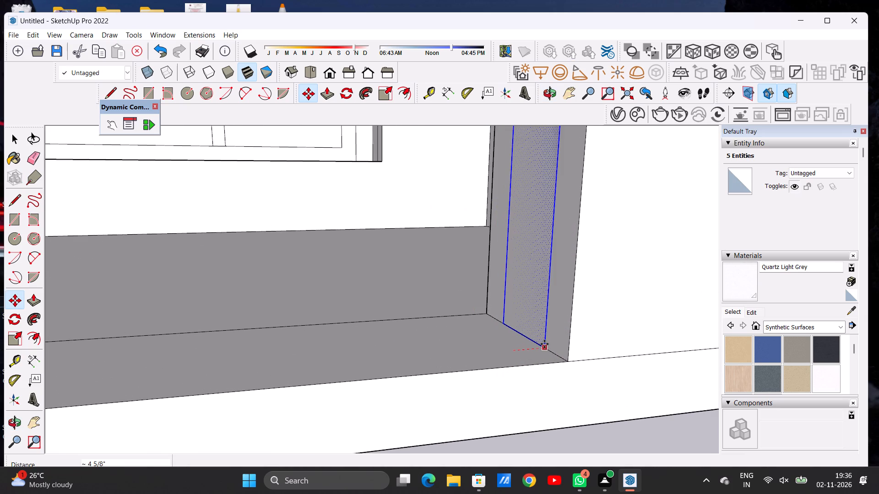
{"action": "left_click", "coordinate": [544, 344]}
{"action": "key", "text": "space"}
{"action": "scroll", "coordinate": [532, 344], "scroll_direction": "down", "scroll_amount": 11}
{"action": "scroll", "coordinate": [531, 346], "scroll_direction": "up", "scroll_amount": 1}
{"action": "scroll", "coordinate": [531, 346], "scroll_direction": "down", "scroll_amount": 2}
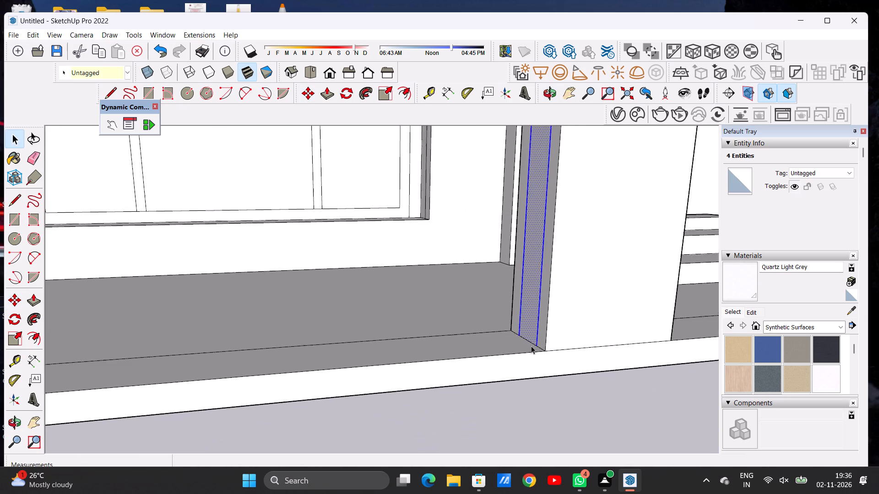
{"action": "scroll", "coordinate": [531, 346], "scroll_direction": "down", "scroll_amount": 7}
{"action": "scroll", "coordinate": [530, 359], "scroll_direction": "up", "scroll_amount": 1}
{"action": "scroll", "coordinate": [530, 361], "scroll_direction": "down", "scroll_amount": 1}
{"action": "left_click", "coordinate": [543, 399]}
{"action": "scroll", "coordinate": [554, 379], "scroll_direction": "down", "scroll_amount": 9}
{"action": "left_click_drag", "start_coordinate": [551, 389], "coordinate": [478, 369]}
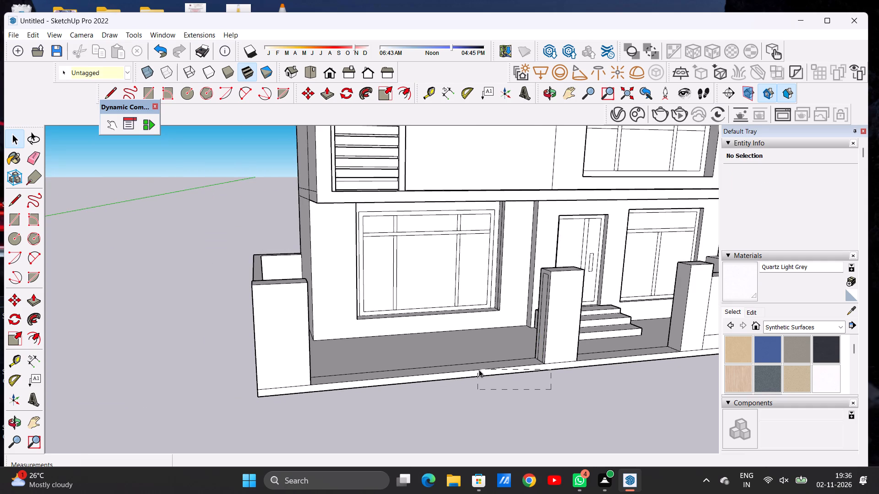
{"action": "left_click", "coordinate": [512, 425]}
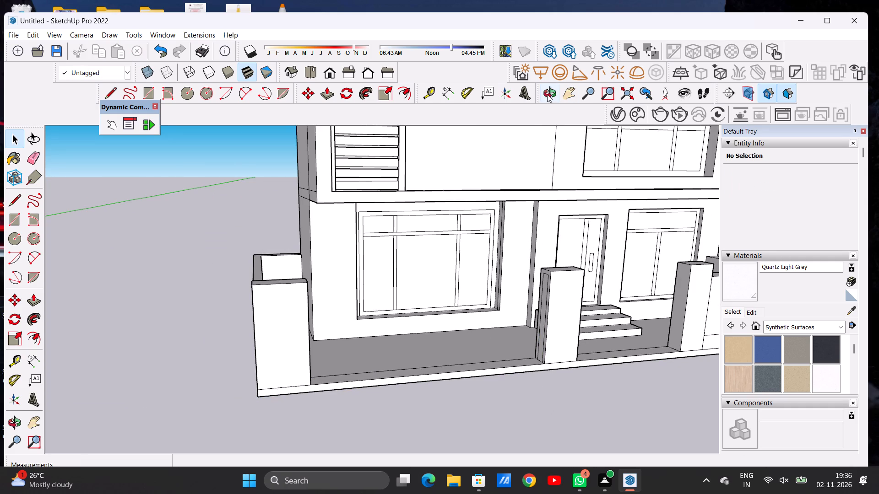
Examine the facing rectangles on the two pillars and the open border strip between them against the facade.
{"action": "left_click", "coordinate": [547, 94]}
{"action": "left_click_drag", "start_coordinate": [537, 328], "coordinate": [486, 300]}
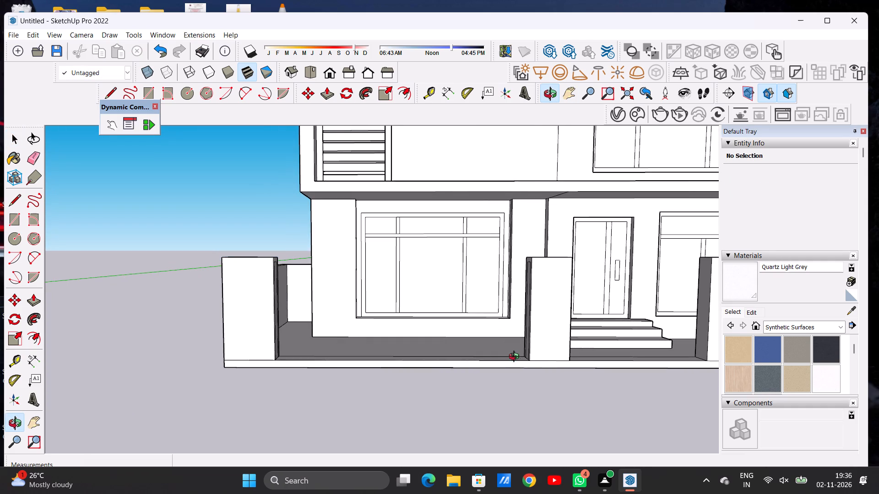
{"action": "scroll", "coordinate": [525, 374], "scroll_direction": "down", "scroll_amount": 3}
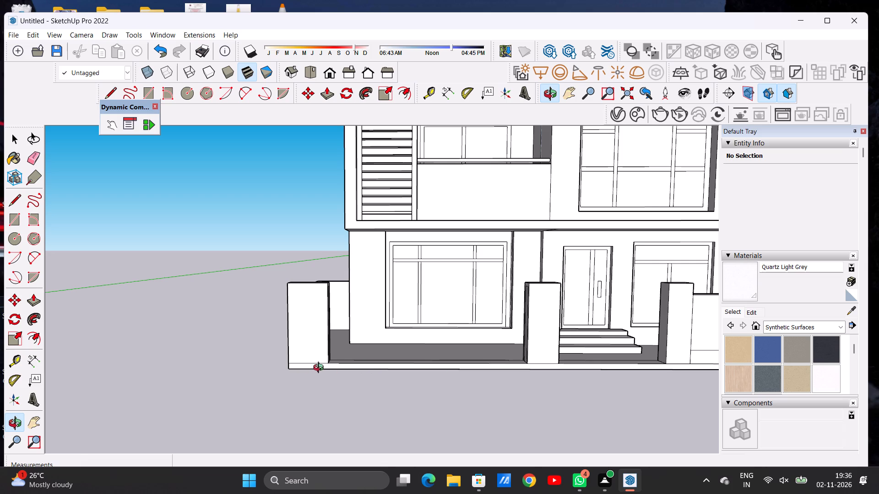
{"action": "scroll", "coordinate": [311, 367], "scroll_direction": "down", "scroll_amount": 4}
{"action": "scroll", "coordinate": [460, 376], "scroll_direction": "up", "scroll_amount": 6}
{"action": "left_click_drag", "start_coordinate": [457, 348], "coordinate": [440, 400]}
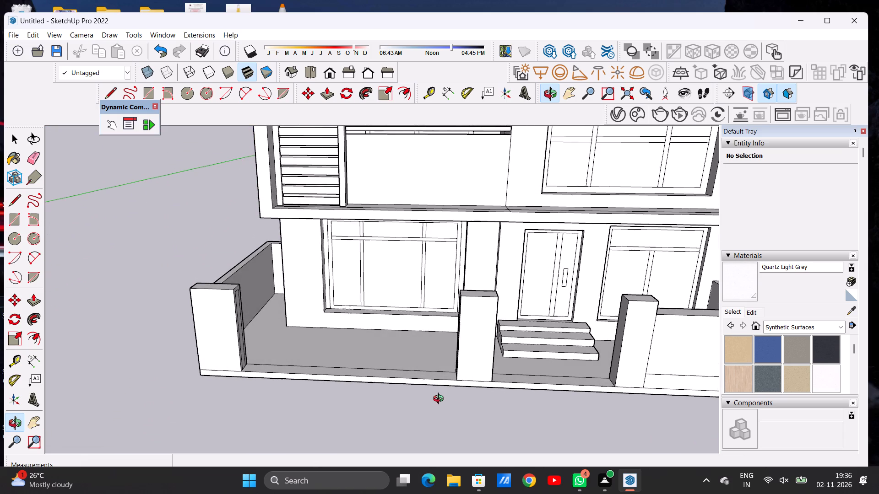
{"action": "left_click_drag", "start_coordinate": [440, 400], "coordinate": [440, 400]}
{"action": "scroll", "coordinate": [449, 376], "scroll_direction": "up", "scroll_amount": 4}
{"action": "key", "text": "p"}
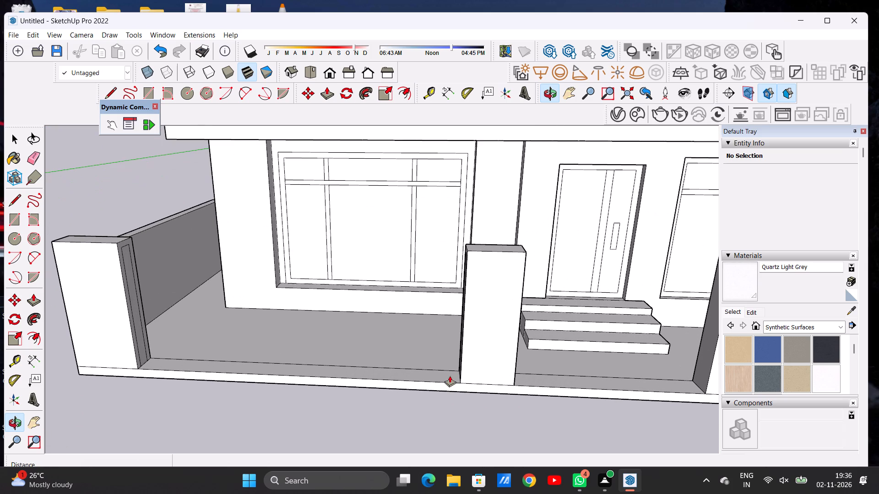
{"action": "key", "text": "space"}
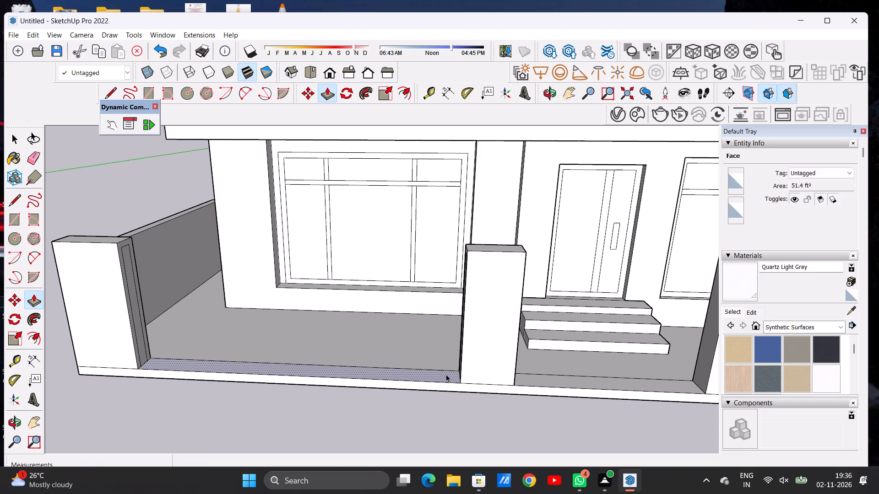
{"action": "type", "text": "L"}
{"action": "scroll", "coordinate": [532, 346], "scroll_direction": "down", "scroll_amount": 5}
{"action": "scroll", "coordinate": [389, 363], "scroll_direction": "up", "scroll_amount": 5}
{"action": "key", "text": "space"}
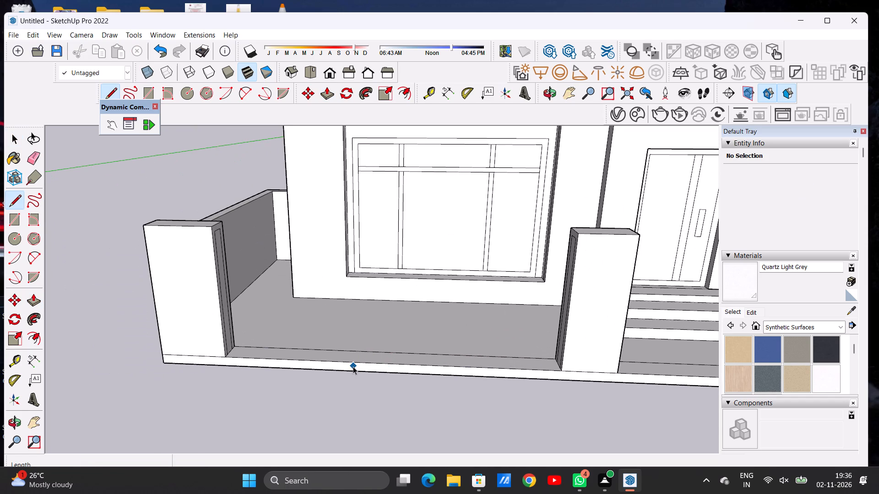
Draw a line about 25' 9 1/2" along the border strip joining the house-side bottom corners of the two pillars' rectangles.
{"action": "key", "text": "o"}
{"action": "left_click_drag", "start_coordinate": [348, 352], "coordinate": [346, 360]}
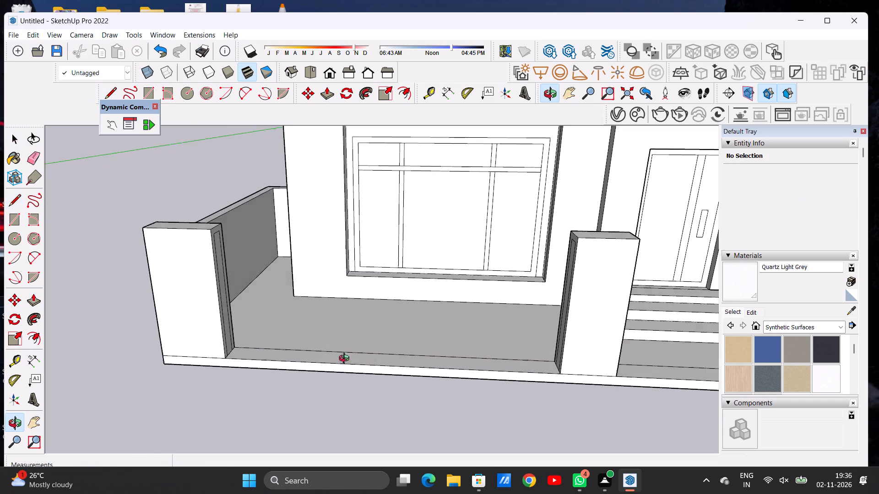
{"action": "left_click_drag", "start_coordinate": [346, 360], "coordinate": [380, 426]}
{"action": "scroll", "coordinate": [552, 384], "scroll_direction": "up", "scroll_amount": 5}
{"action": "left_click_drag", "start_coordinate": [466, 390], "coordinate": [459, 401]}
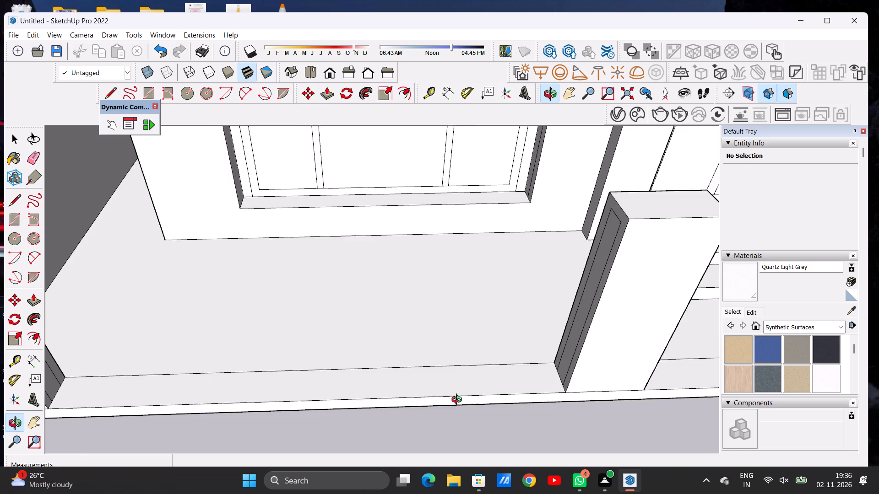
{"action": "left_click_drag", "start_coordinate": [459, 401], "coordinate": [451, 408]}
{"action": "scroll", "coordinate": [556, 389], "scroll_direction": "down", "scroll_amount": 4}
{"action": "scroll", "coordinate": [442, 395], "scroll_direction": "up", "scroll_amount": 3}
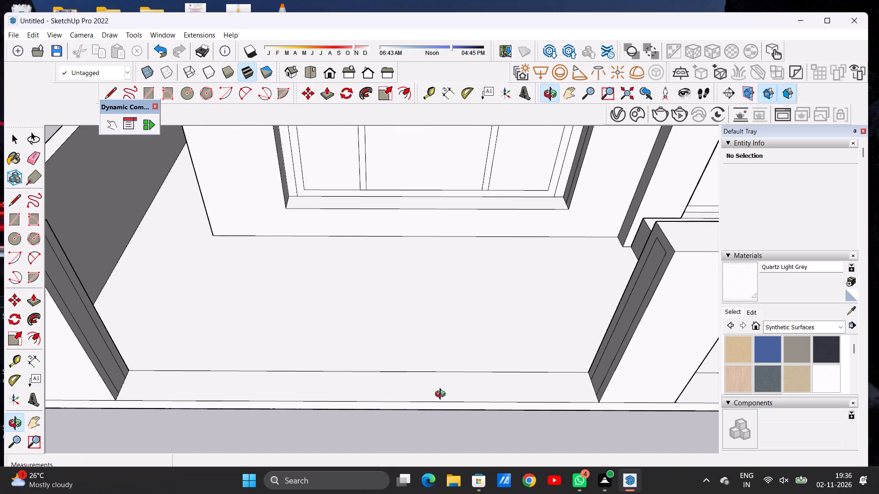
{"action": "key", "text": "l"}
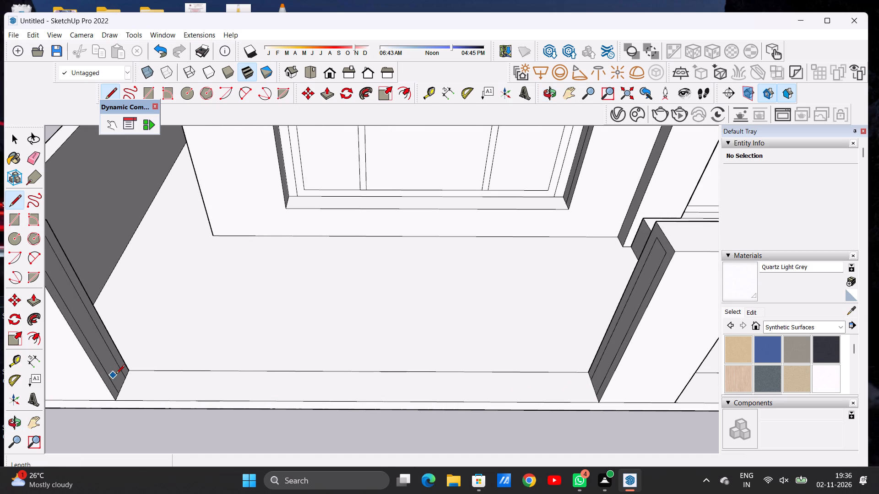
{"action": "left_click", "coordinate": [125, 376]}
{"action": "scroll", "coordinate": [374, 377], "scroll_direction": "down", "scroll_amount": 3}
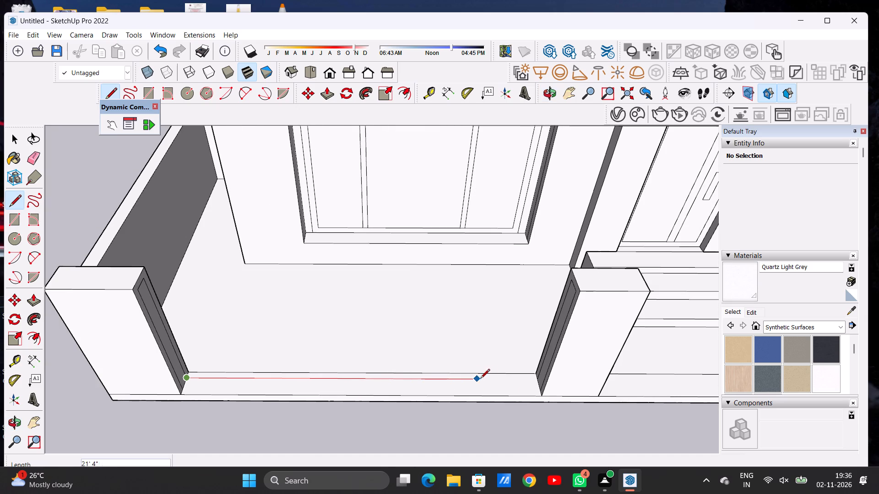
{"action": "scroll", "coordinate": [533, 375], "scroll_direction": "up", "scroll_amount": 12}
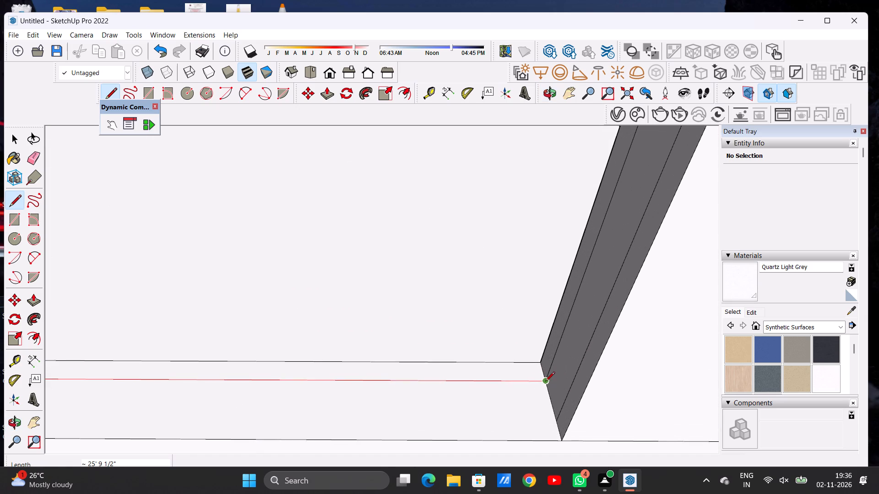
{"action": "left_click", "coordinate": [545, 382]}
Draw a second line along the border strip joining the street-side bottom corners of the two pillars' rectangles.
{"action": "left_click", "coordinate": [556, 423]}
{"action": "scroll", "coordinate": [494, 413], "scroll_direction": "down", "scroll_amount": 9}
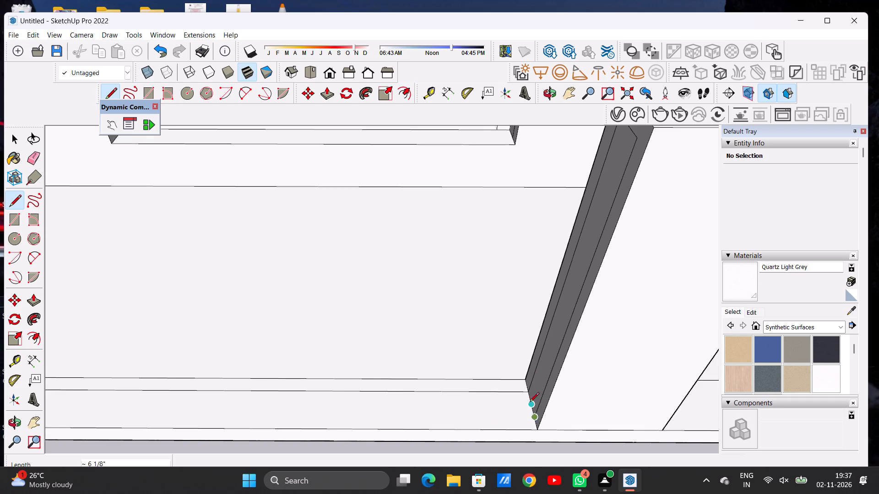
{"action": "scroll", "coordinate": [530, 403], "scroll_direction": "down", "scroll_amount": 3}
{"action": "scroll", "coordinate": [530, 403], "scroll_direction": "up", "scroll_amount": 1}
{"action": "scroll", "coordinate": [528, 404], "scroll_direction": "down", "scroll_amount": 7}
{"action": "scroll", "coordinate": [206, 405], "scroll_direction": "up", "scroll_amount": 18}
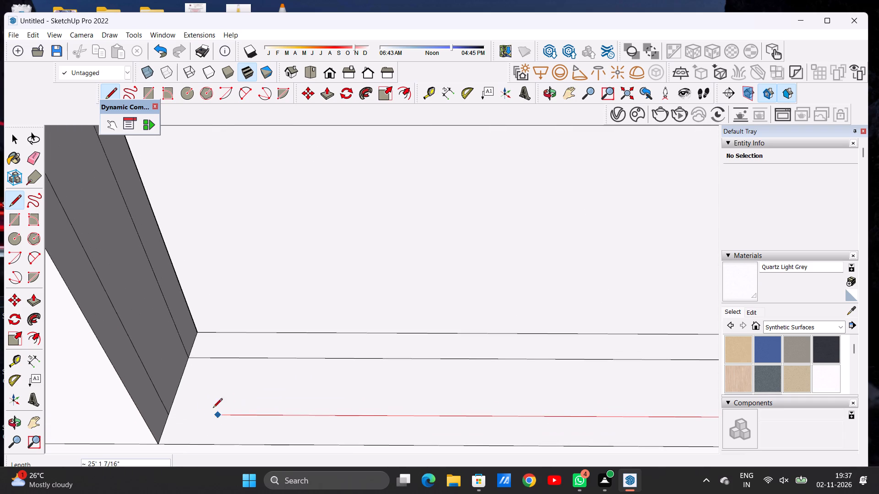
{"action": "left_click", "coordinate": [168, 413]}
{"action": "key", "text": "space"}
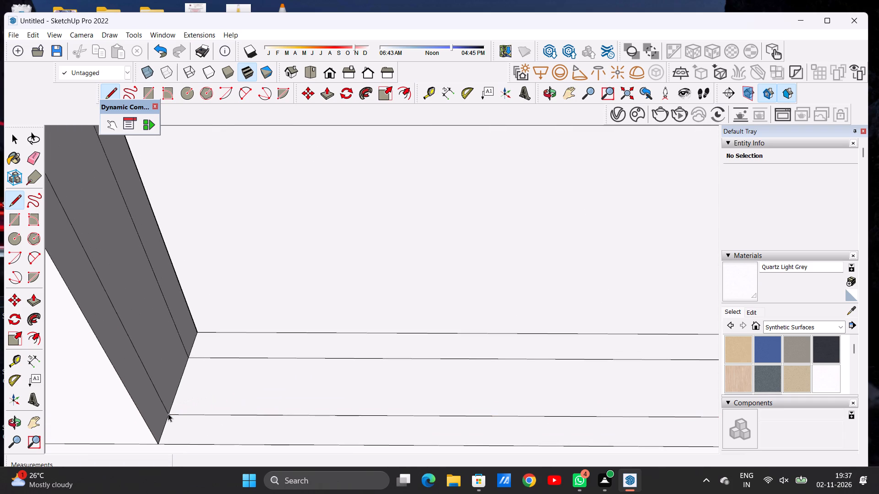
Push/Pull the narrow floor strip between the corner pillar and nearer entrance pillar up about 8 1/8" as a bottom rail.
{"action": "key", "text": "o"}
{"action": "scroll", "coordinate": [260, 390], "scroll_direction": "down", "scroll_amount": 4}
{"action": "scroll", "coordinate": [263, 392], "scroll_direction": "up", "scroll_amount": 1}
{"action": "scroll", "coordinate": [265, 393], "scroll_direction": "down", "scroll_amount": 7}
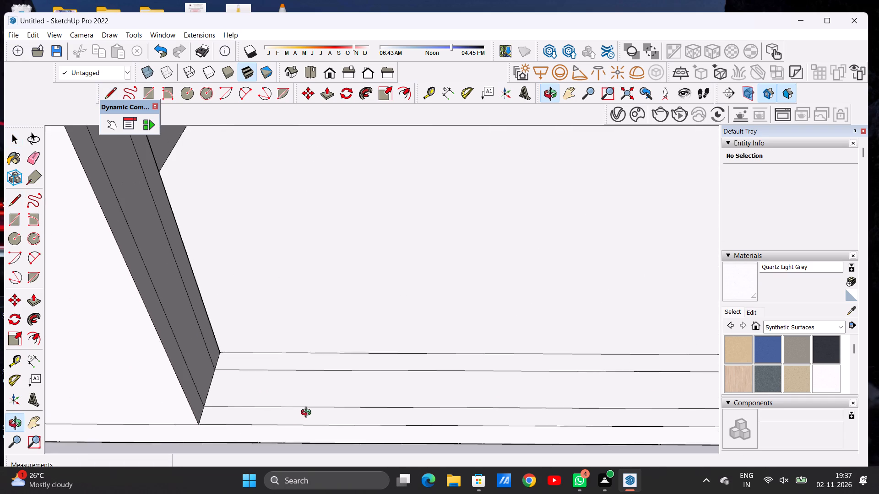
{"action": "scroll", "coordinate": [308, 413], "scroll_direction": "down", "scroll_amount": 6}
{"action": "left_click_drag", "start_coordinate": [286, 436], "coordinate": [292, 384]}
{"action": "scroll", "coordinate": [253, 403], "scroll_direction": "down", "scroll_amount": 3}
{"action": "scroll", "coordinate": [250, 407], "scroll_direction": "up", "scroll_amount": 1}
{"action": "scroll", "coordinate": [250, 407], "scroll_direction": "down", "scroll_amount": 12}
{"action": "left_click_drag", "start_coordinate": [396, 424], "coordinate": [383, 395]}
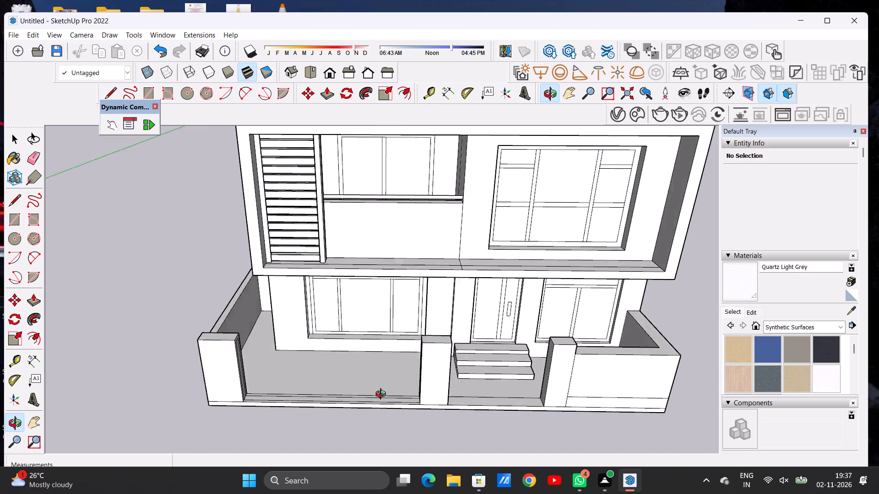
{"action": "left_click_drag", "start_coordinate": [383, 395], "coordinate": [365, 413]}
{"action": "left_click_drag", "start_coordinate": [315, 404], "coordinate": [336, 408]}
{"action": "scroll", "coordinate": [417, 404], "scroll_direction": "up", "scroll_amount": 11}
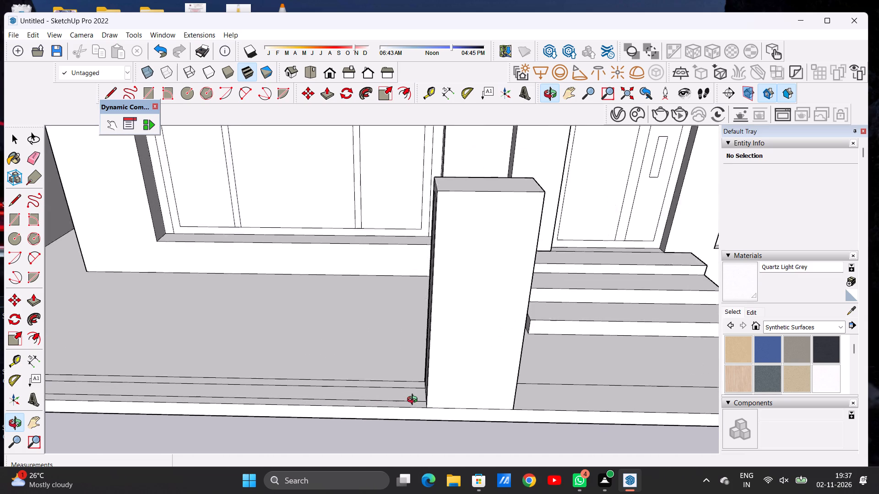
{"action": "scroll", "coordinate": [414, 401], "scroll_direction": "up", "scroll_amount": 2}
{"action": "key", "text": "p"}
{"action": "left_click", "coordinate": [414, 390]}
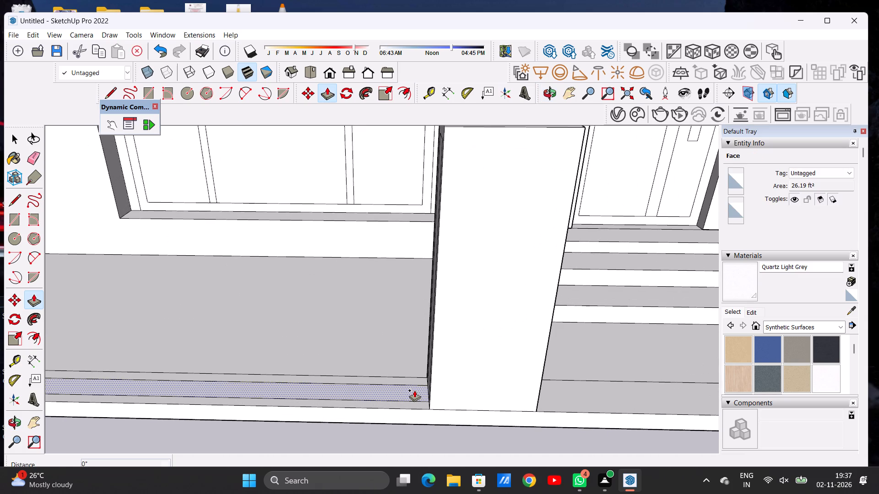
{"action": "left_click", "coordinate": [415, 376]}
Push/Pull the rectangle on the corner pillar's side face out about 8 1/16" to form an upright above the bottom rail.
{"action": "scroll", "coordinate": [433, 398], "scroll_direction": "down", "scroll_amount": 10}
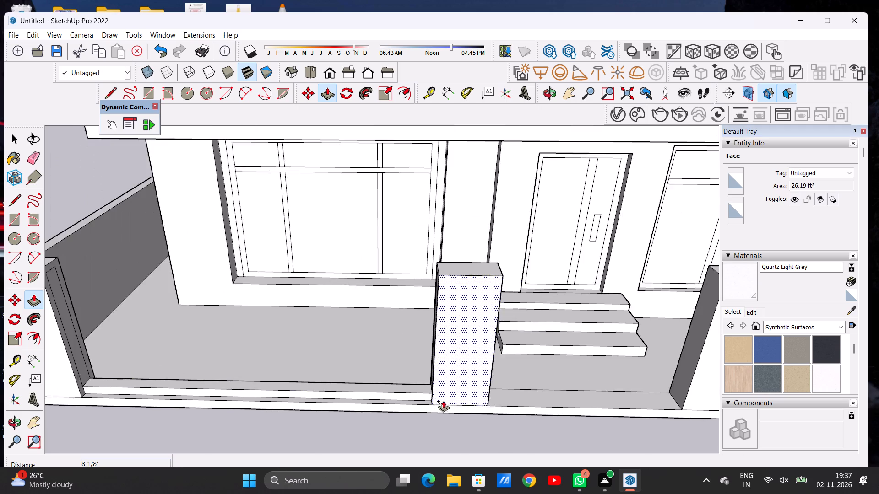
{"action": "scroll", "coordinate": [443, 401], "scroll_direction": "down", "scroll_amount": 3}
{"action": "scroll", "coordinate": [212, 368], "scroll_direction": "up", "scroll_amount": 16}
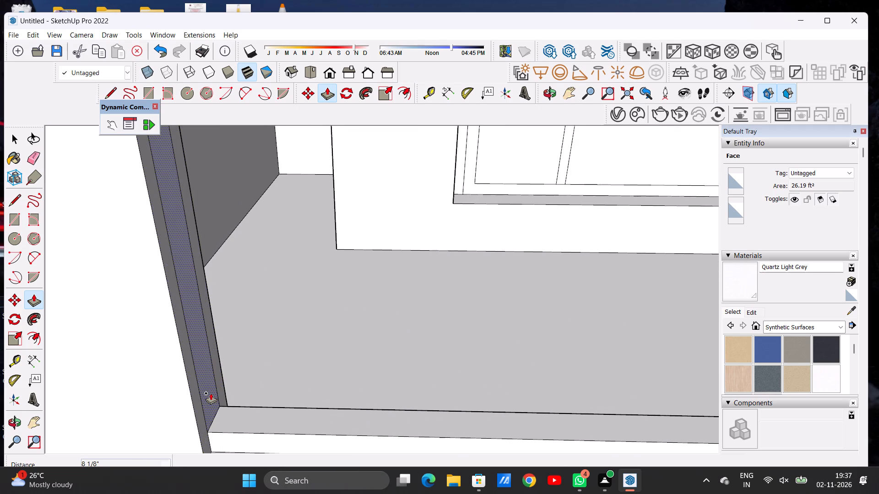
{"action": "left_click", "coordinate": [210, 393]}
{"action": "left_click", "coordinate": [233, 419]}
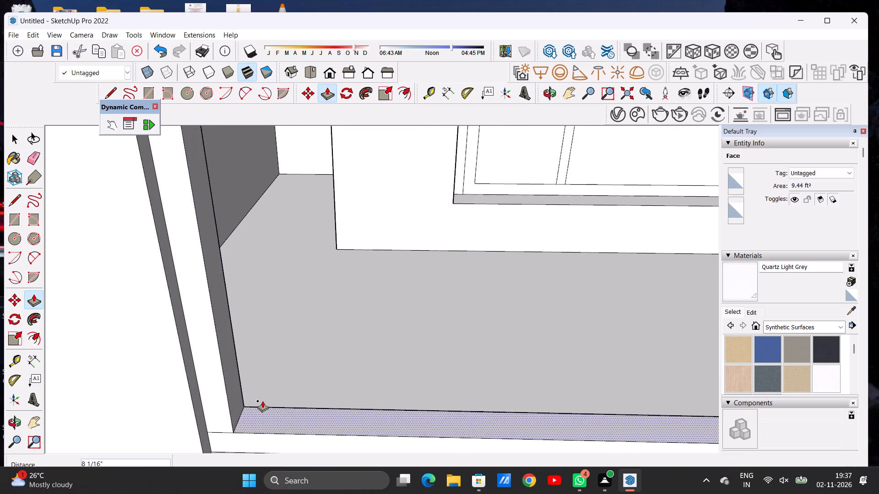
Push/Pull the matching rectangle on the nearer entrance pillar out about 8 5/8" toward the corner pillar.
{"action": "scroll", "coordinate": [262, 405], "scroll_direction": "down", "scroll_amount": 13}
{"action": "scroll", "coordinate": [527, 405], "scroll_direction": "up", "scroll_amount": 9}
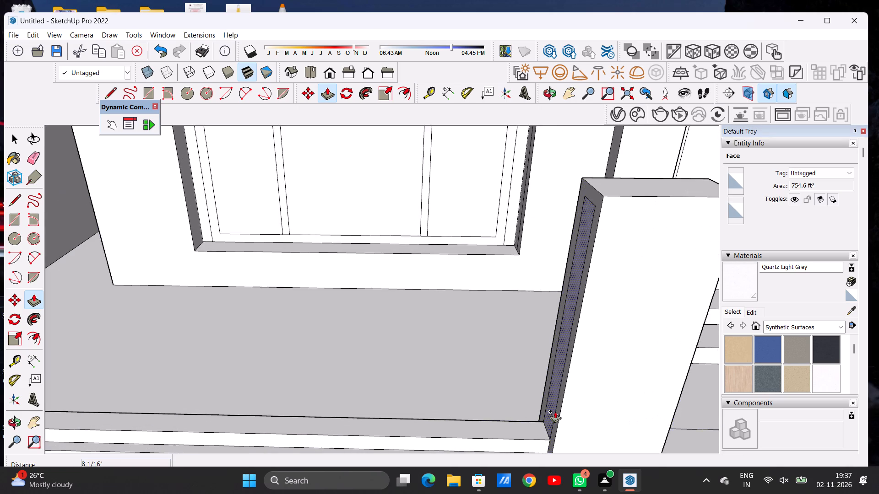
{"action": "left_click", "coordinate": [550, 414]}
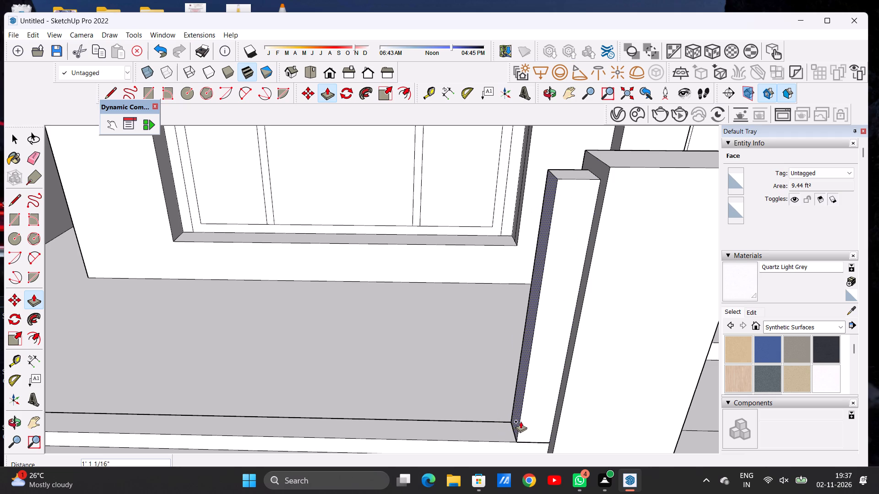
{"action": "left_click", "coordinate": [529, 419]}
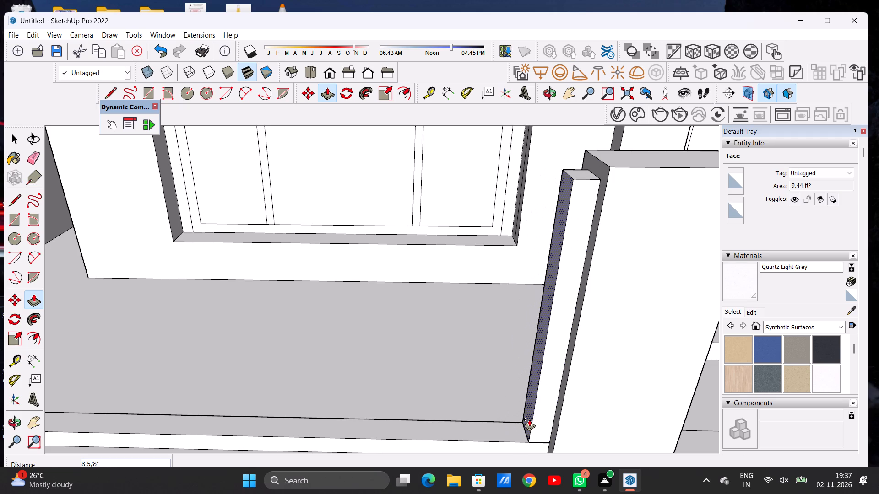
{"action": "key", "text": "space"}
Draw a horizontal line about 1' 3/16" across the inner side face of the corner pillar's upright, just below its top.
{"action": "key", "text": "o"}
{"action": "scroll", "coordinate": [489, 401], "scroll_direction": "down", "scroll_amount": 9}
{"action": "scroll", "coordinate": [472, 374], "scroll_direction": "up", "scroll_amount": 1}
{"action": "scroll", "coordinate": [472, 374], "scroll_direction": "down", "scroll_amount": 3}
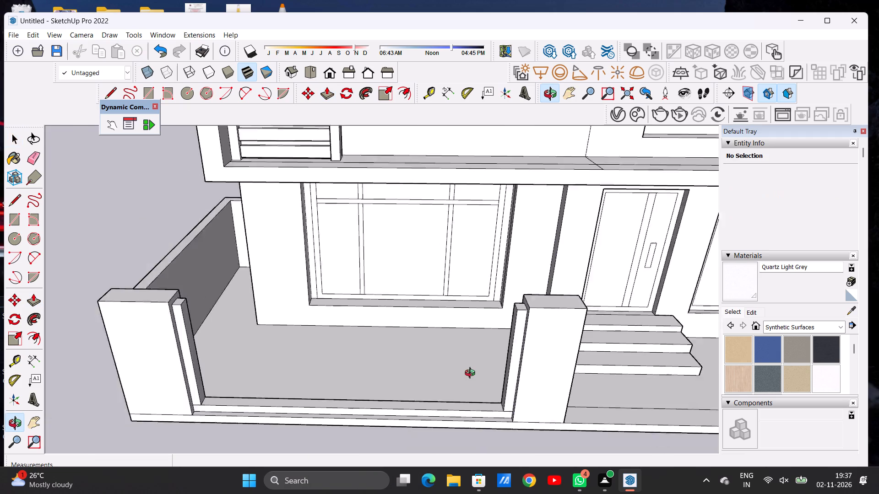
{"action": "scroll", "coordinate": [472, 374], "scroll_direction": "down", "scroll_amount": 2}
{"action": "left_click_drag", "start_coordinate": [453, 385], "coordinate": [452, 310]}
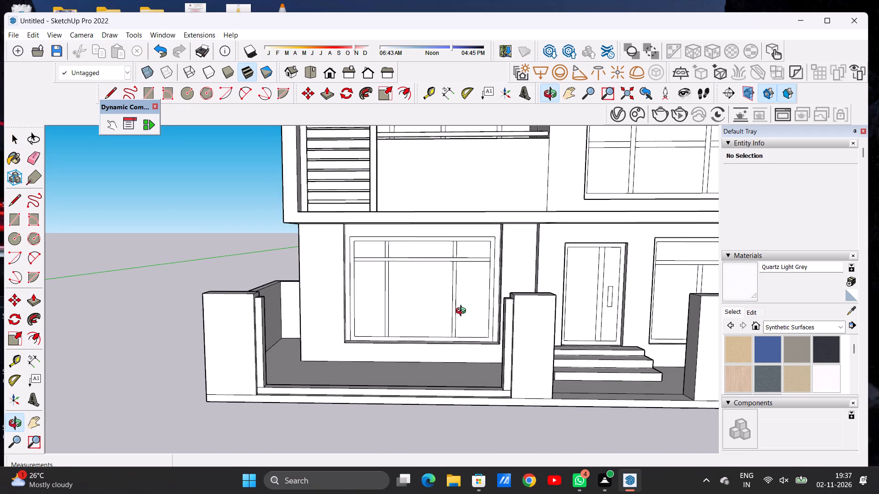
{"action": "left_click_drag", "start_coordinate": [347, 334], "coordinate": [221, 351]}
{"action": "scroll", "coordinate": [252, 299], "scroll_direction": "up", "scroll_amount": 14}
{"action": "key", "text": "l"}
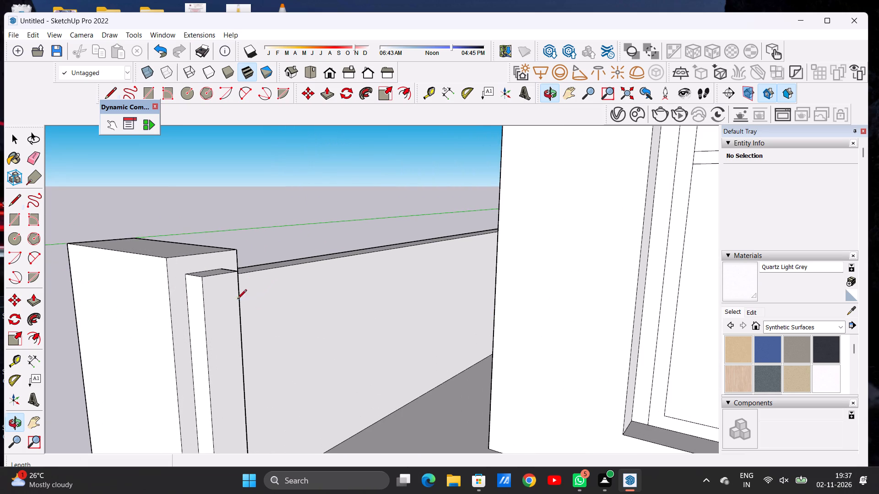
{"action": "left_click", "coordinate": [205, 308]}
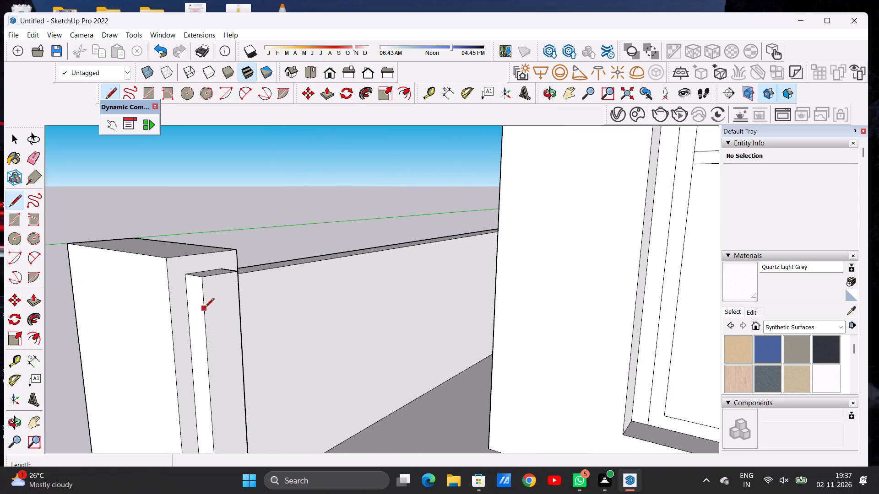
{"action": "left_click", "coordinate": [237, 302]}
{"action": "key", "text": "space"}
Push/Pull the small face above that line about 24' 4 13/16" to the entrance pillar's upright as a top rail.
{"action": "key", "text": "p"}
{"action": "left_click", "coordinate": [214, 287]}
{"action": "scroll", "coordinate": [295, 311], "scroll_direction": "down", "scroll_amount": 1}
{"action": "scroll", "coordinate": [294, 312], "scroll_direction": "up", "scroll_amount": 1}
{"action": "scroll", "coordinate": [294, 313], "scroll_direction": "down", "scroll_amount": 7}
{"action": "scroll", "coordinate": [312, 309], "scroll_direction": "up", "scroll_amount": 1}
{"action": "scroll", "coordinate": [312, 309], "scroll_direction": "down", "scroll_amount": 7}
{"action": "scroll", "coordinate": [325, 309], "scroll_direction": "up", "scroll_amount": 1}
{"action": "scroll", "coordinate": [325, 309], "scroll_direction": "down", "scroll_amount": 5}
{"action": "scroll", "coordinate": [548, 348], "scroll_direction": "down", "scroll_amount": 1}
{"action": "scroll", "coordinate": [547, 348], "scroll_direction": "up", "scroll_amount": 8}
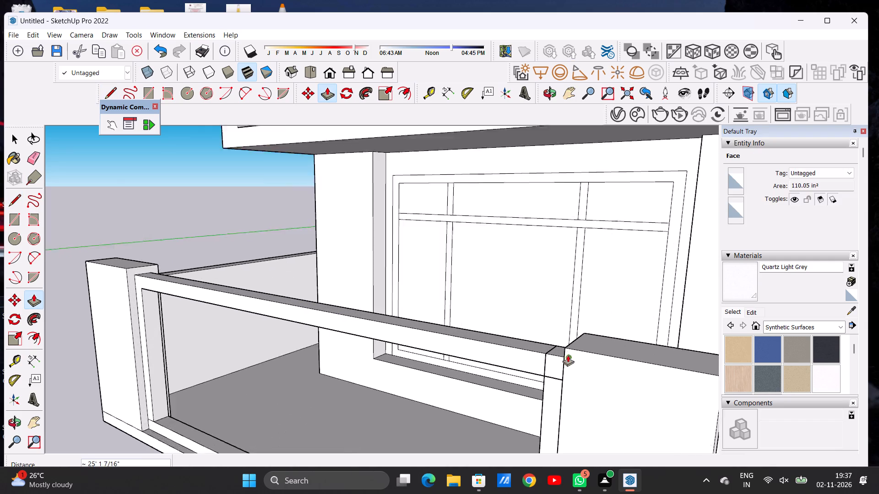
{"action": "scroll", "coordinate": [568, 355], "scroll_direction": "up", "scroll_amount": 15}
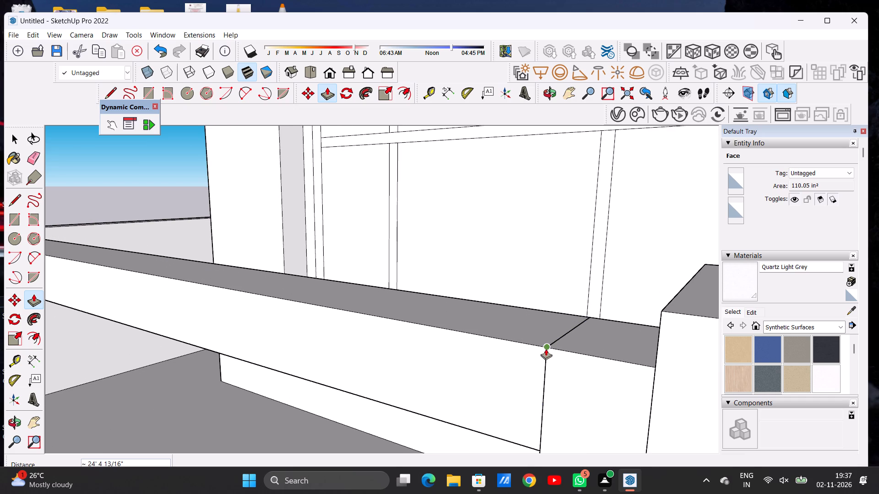
{"action": "left_click", "coordinate": [546, 349]}
{"action": "key", "text": "space"}
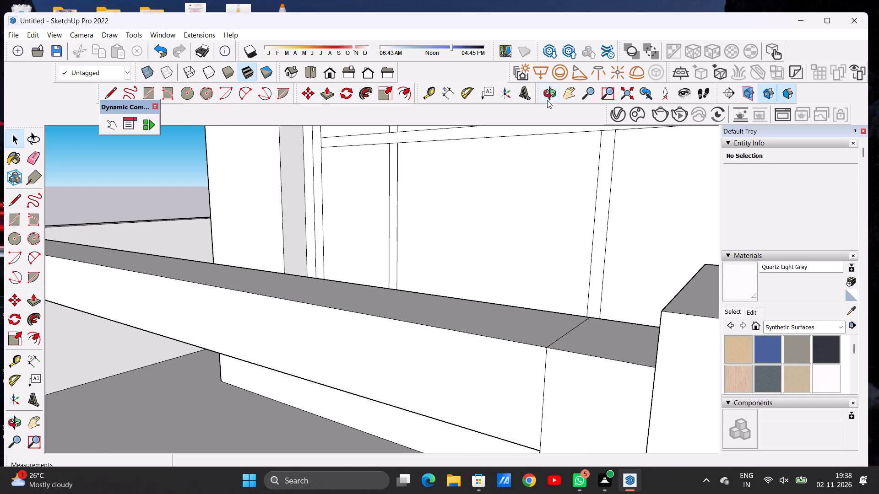
Erase the vertical seam on the front face where the top rail meets the entrance pillar's upright.
{"action": "left_click", "coordinate": [548, 99]}
{"action": "left_click_drag", "start_coordinate": [410, 284], "coordinate": [500, 264]}
{"action": "scroll", "coordinate": [472, 301], "scroll_direction": "down", "scroll_amount": 14}
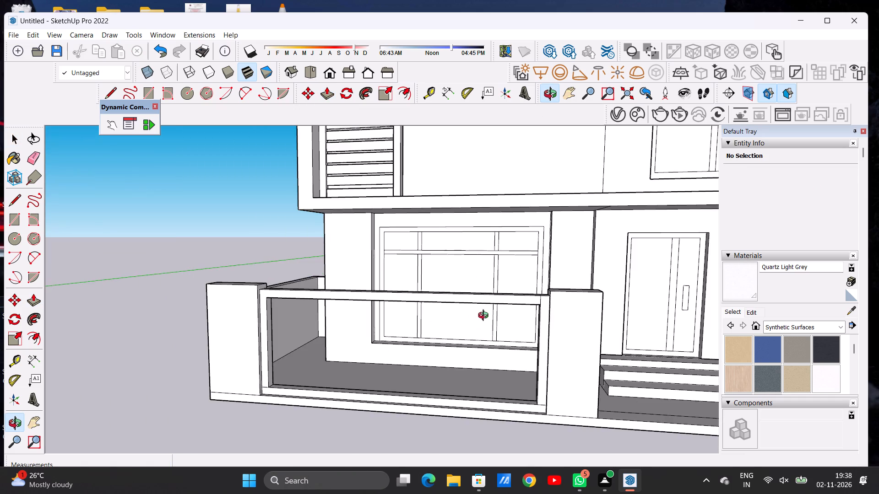
{"action": "scroll", "coordinate": [486, 316], "scroll_direction": "down", "scroll_amount": 1}
{"action": "scroll", "coordinate": [486, 316], "scroll_direction": "up", "scroll_amount": 14}
{"action": "left_click_drag", "start_coordinate": [497, 263], "coordinate": [508, 319]}
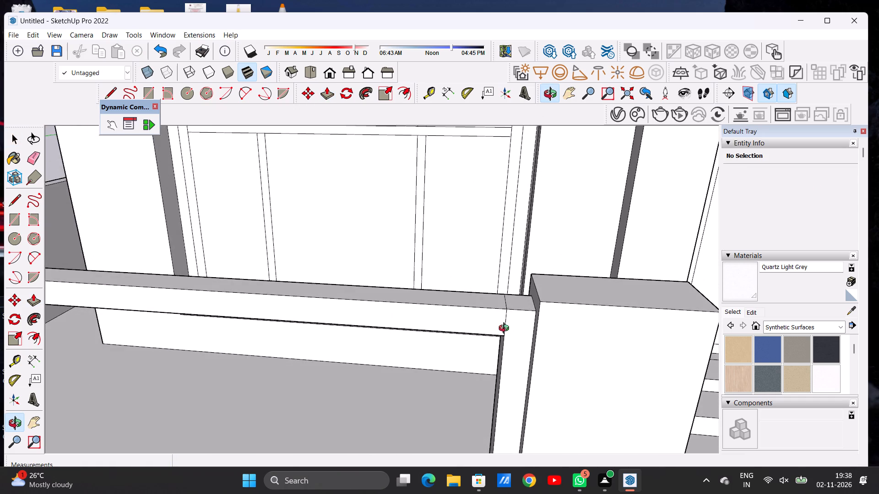
{"action": "scroll", "coordinate": [506, 329], "scroll_direction": "up", "scroll_amount": 5}
{"action": "scroll", "coordinate": [506, 329], "scroll_direction": "down", "scroll_amount": 1}
{"action": "scroll", "coordinate": [506, 329], "scroll_direction": "up", "scroll_amount": 8}
{"action": "left_click", "coordinate": [499, 307]}
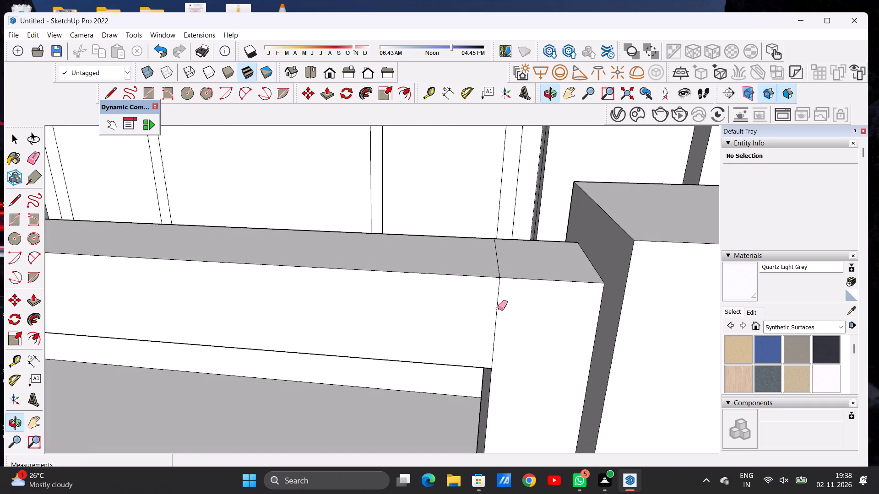
{"action": "key", "text": "e"}
{"action": "left_click_drag", "start_coordinate": [500, 307], "coordinate": [491, 310]}
{"action": "key", "text": "space"}
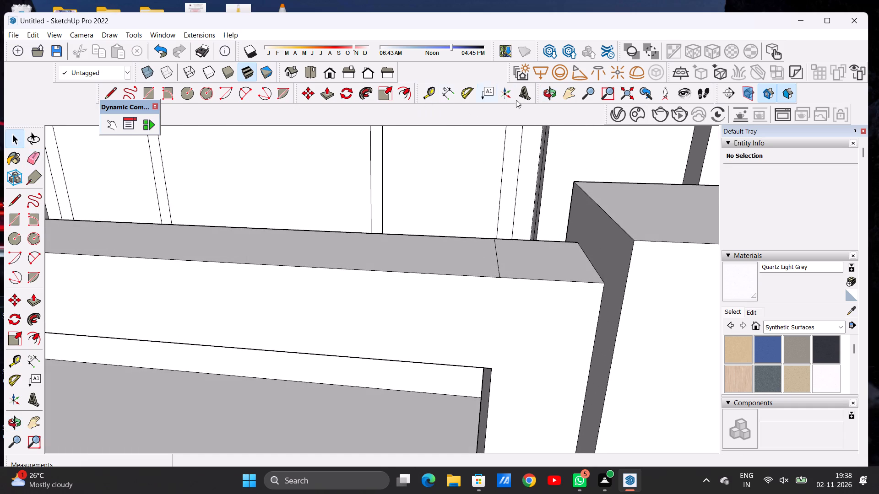
Draw two parallel lines about 1' 3/16" long across the bottom rail's top face, marking a narrow slat footprint nearer the corner pillar.
{"action": "left_click", "coordinate": [548, 97]}
{"action": "scroll", "coordinate": [490, 299], "scroll_direction": "down", "scroll_amount": 20}
{"action": "scroll", "coordinate": [490, 299], "scroll_direction": "down", "scroll_amount": 1}
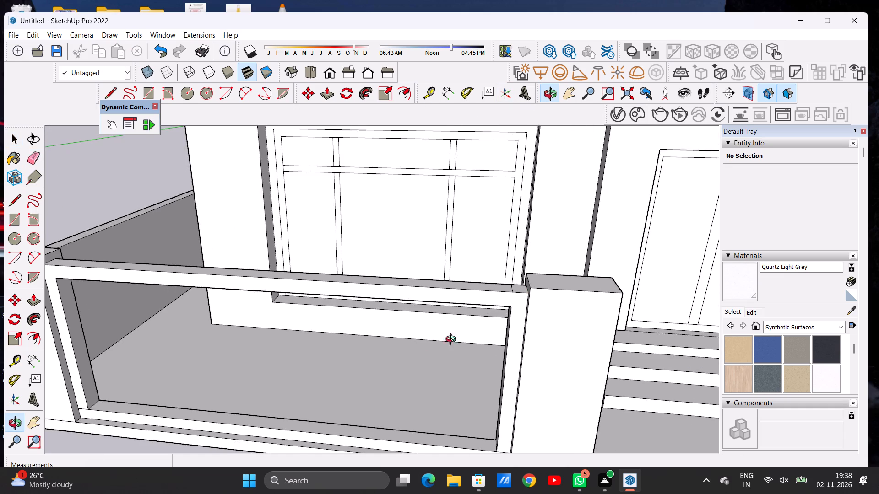
{"action": "left_click_drag", "start_coordinate": [441, 347], "coordinate": [482, 312]}
{"action": "scroll", "coordinate": [563, 307], "scroll_direction": "down", "scroll_amount": 8}
{"action": "left_click_drag", "start_coordinate": [458, 369], "coordinate": [439, 338]}
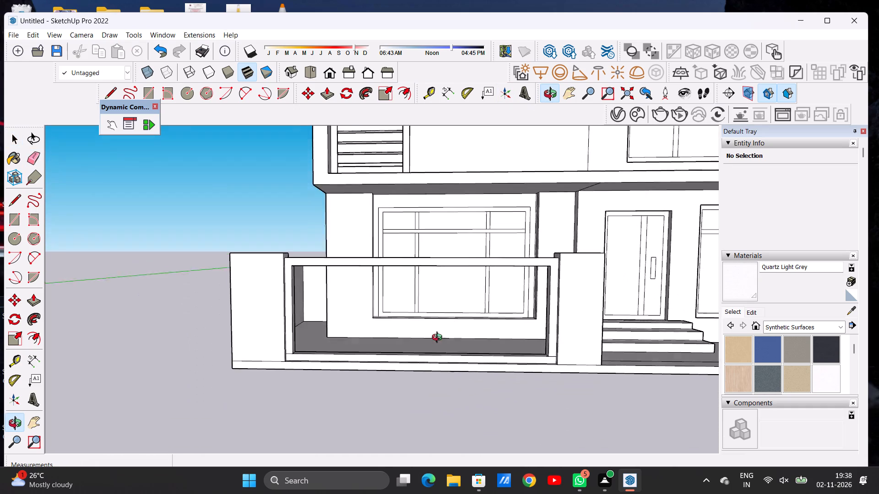
{"action": "left_click_drag", "start_coordinate": [439, 338], "coordinate": [440, 357]}
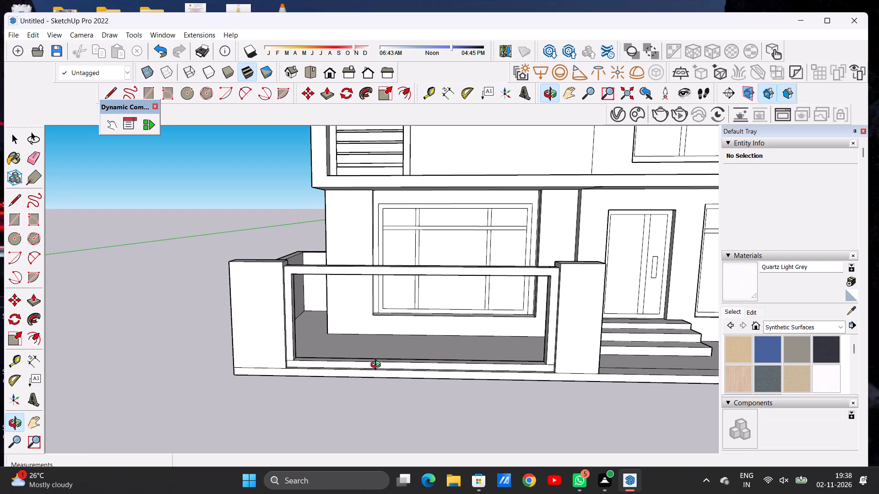
{"action": "left_click_drag", "start_coordinate": [396, 355], "coordinate": [406, 430]}
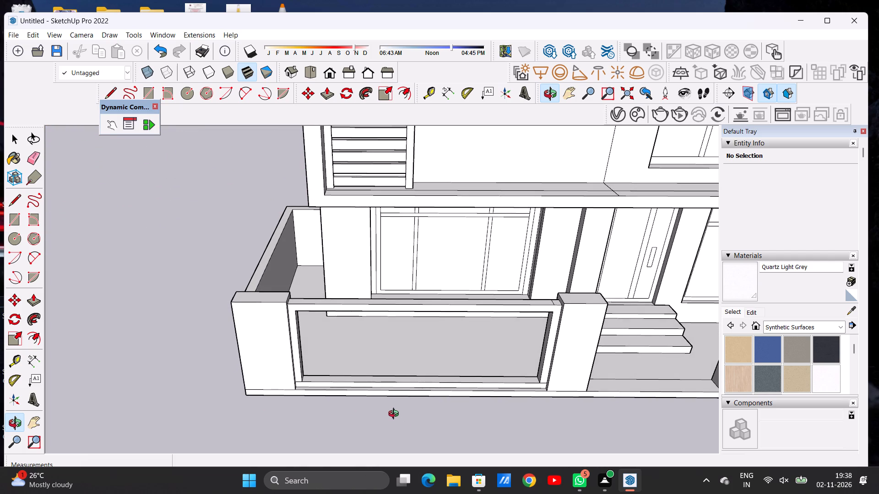
{"action": "scroll", "coordinate": [380, 376], "scroll_direction": "up", "scroll_amount": 6}
{"action": "key", "text": "space"}
{"action": "type", "text": "L"}
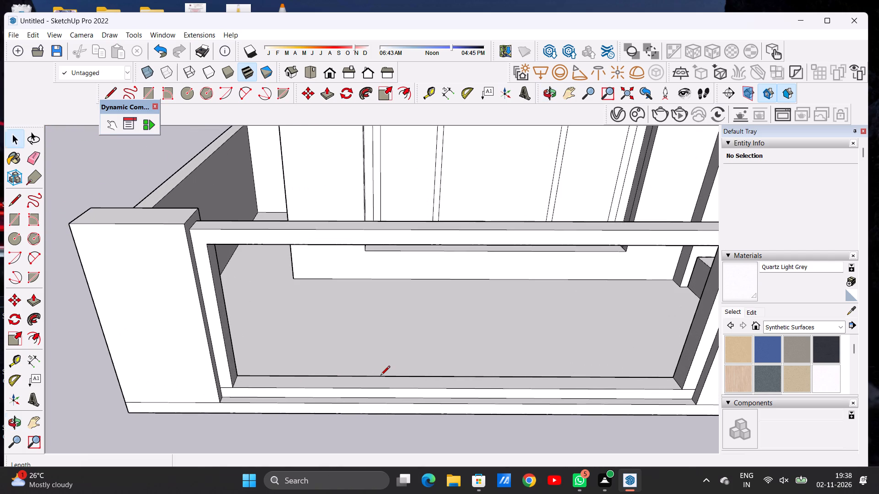
{"action": "left_click", "coordinate": [349, 389]}
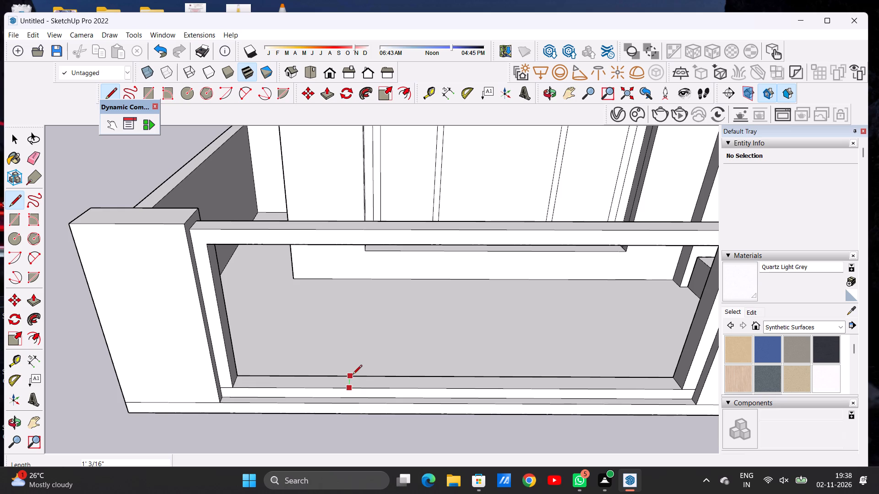
{"action": "left_click", "coordinate": [353, 375]}
{"action": "scroll", "coordinate": [368, 389], "scroll_direction": "up", "scroll_amount": 5}
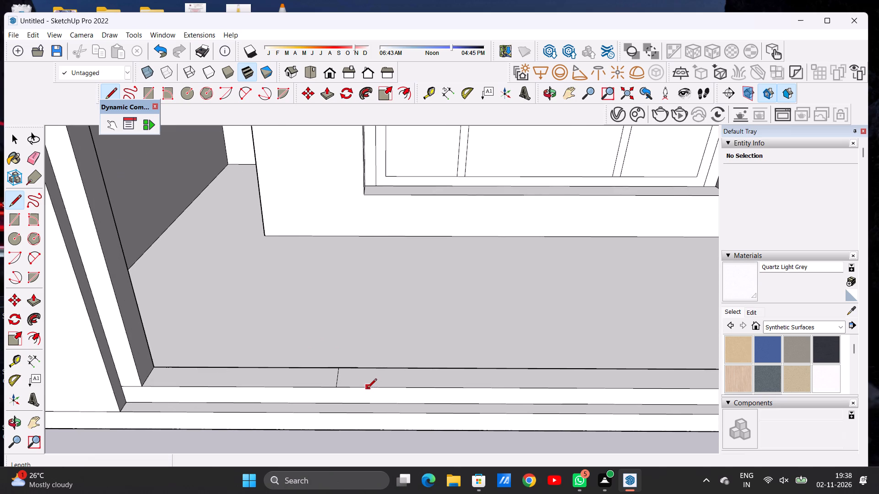
{"action": "left_click", "coordinate": [367, 389]}
{"action": "left_click", "coordinate": [368, 369]}
{"action": "key", "text": "space"}
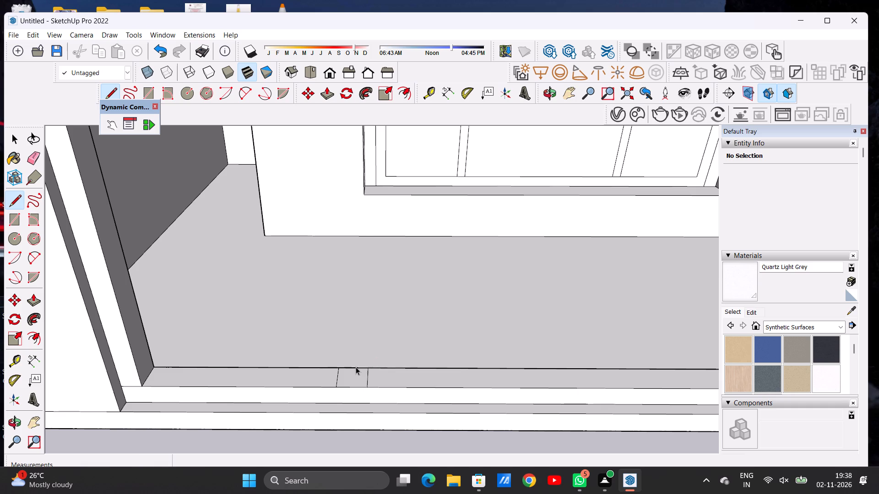
{"action": "scroll", "coordinate": [287, 355], "scroll_direction": "down", "scroll_amount": 16}
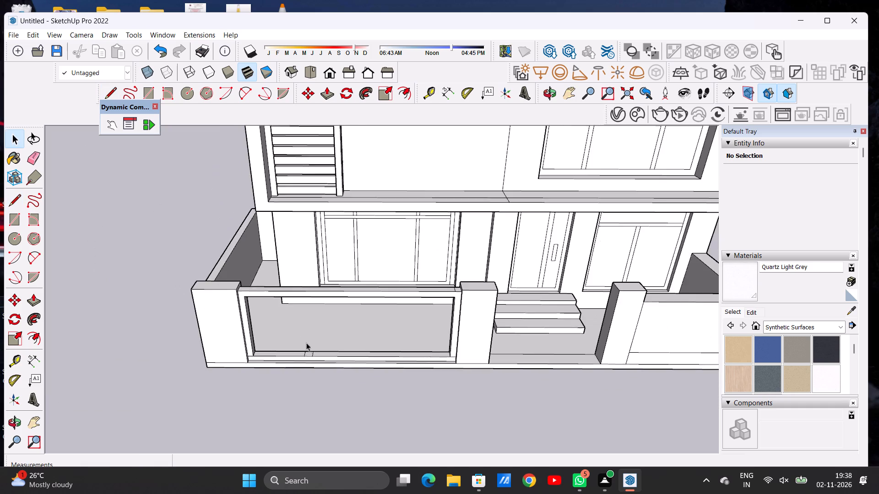
Copy the slat footprint on the bottom rail's top face about 12' 10 5/8" along the rail toward the entrance pillar.
{"action": "scroll", "coordinate": [313, 356], "scroll_direction": "up", "scroll_amount": 2}
{"action": "scroll", "coordinate": [313, 356], "scroll_direction": "down", "scroll_amount": 1}
{"action": "scroll", "coordinate": [313, 356], "scroll_direction": "up", "scroll_amount": 12}
{"action": "double_click", "coordinate": [298, 354]}
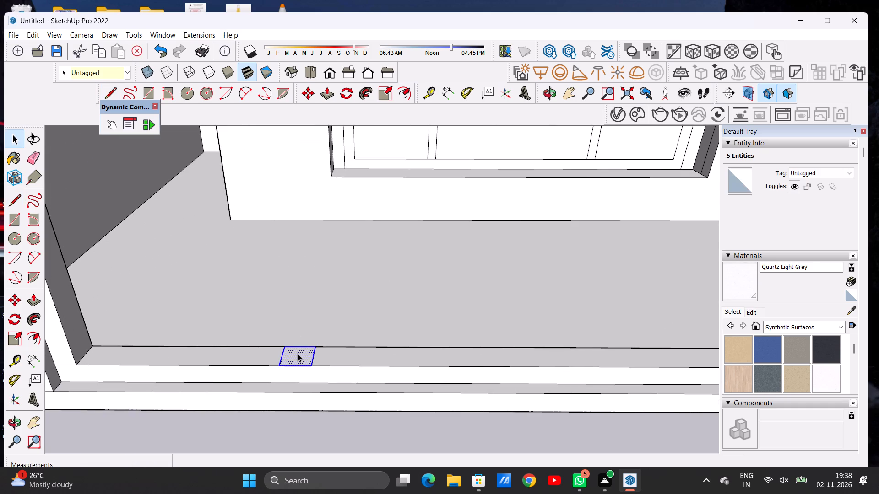
{"action": "key", "text": "m"}
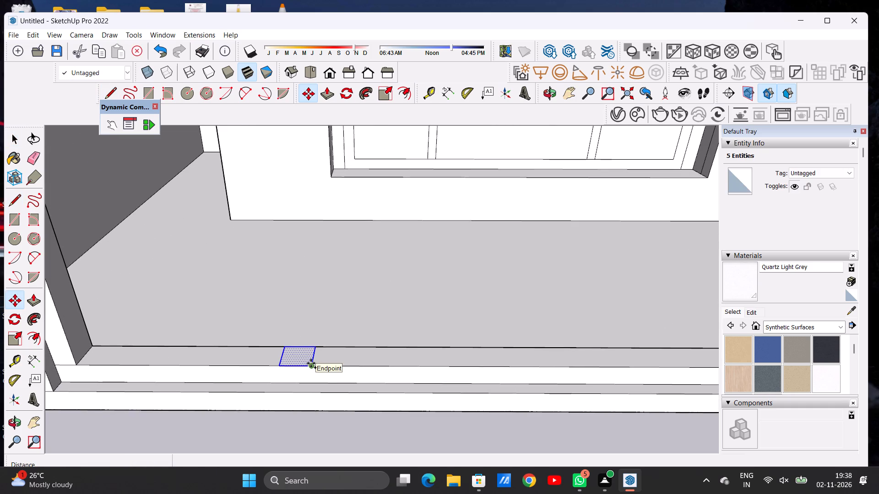
{"action": "left_click", "coordinate": [311, 363]}
{"action": "scroll", "coordinate": [324, 366], "scroll_direction": "down", "scroll_amount": 10}
{"action": "scroll", "coordinate": [399, 367], "scroll_direction": "down", "scroll_amount": 1}
{"action": "scroll", "coordinate": [399, 367], "scroll_direction": "up", "scroll_amount": 3}
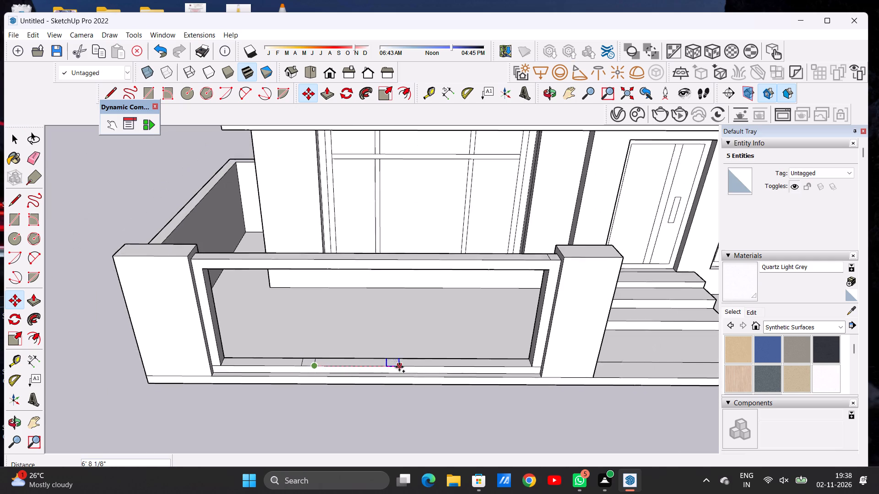
{"action": "scroll", "coordinate": [399, 367], "scroll_direction": "up", "scroll_amount": 2}
{"action": "scroll", "coordinate": [532, 365], "scroll_direction": "up", "scroll_amount": 5}
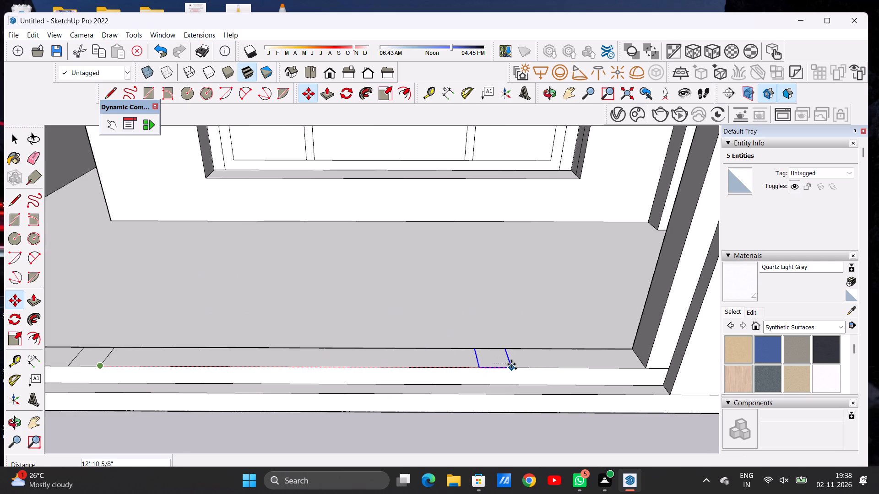
{"action": "left_click", "coordinate": [511, 364]}
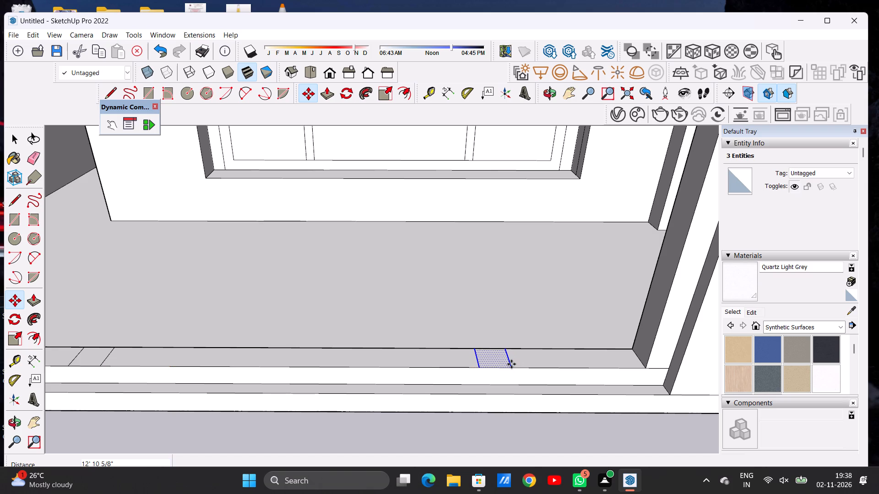
Copy the new footprint about 4' 11 1/8" back along the bottom rail toward the corner pillar.
{"action": "left_click", "coordinate": [511, 364]}
{"action": "scroll", "coordinate": [488, 360], "scroll_direction": "down", "scroll_amount": 9}
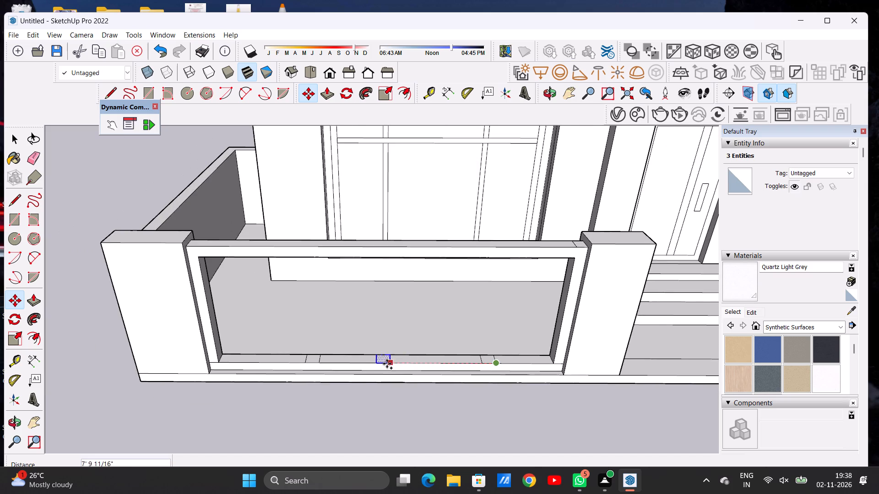
{"action": "scroll", "coordinate": [400, 360], "scroll_direction": "up", "scroll_amount": 7}
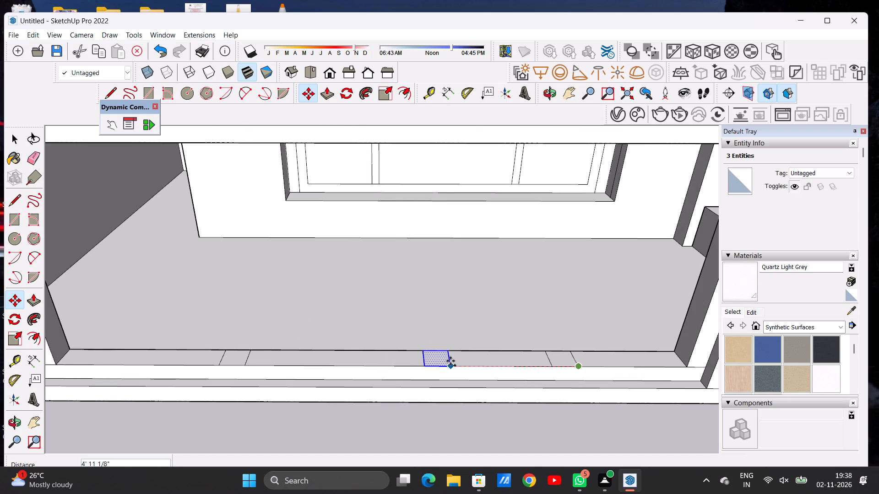
{"action": "left_click", "coordinate": [450, 361]}
{"action": "key", "text": "space"}
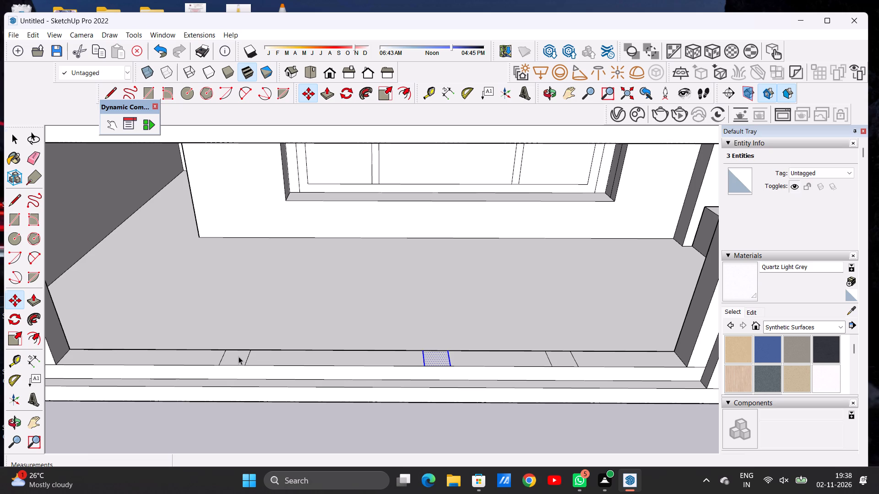
Move the original slat footprint about 1' 9 3/4" along the bottom rail, closer to the corner pillar.
{"action": "double_click", "coordinate": [239, 356]}
{"action": "key", "text": "m"}
{"action": "left_click", "coordinate": [220, 367]}
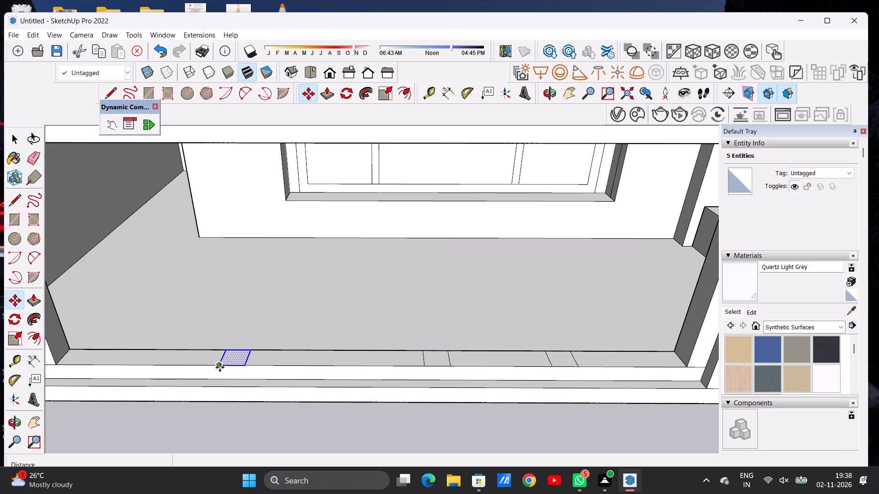
{"action": "left_click", "coordinate": [172, 365]}
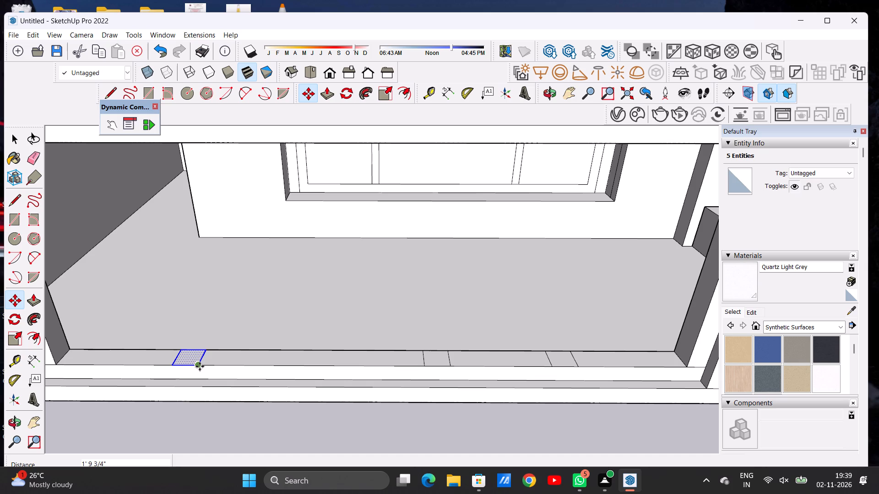
Copy the footprint nearest the corner pillar about 4' 8 1/16" along the bottom rail toward the entrance pillar, then clear the selection.
{"action": "left_click", "coordinate": [200, 366]}
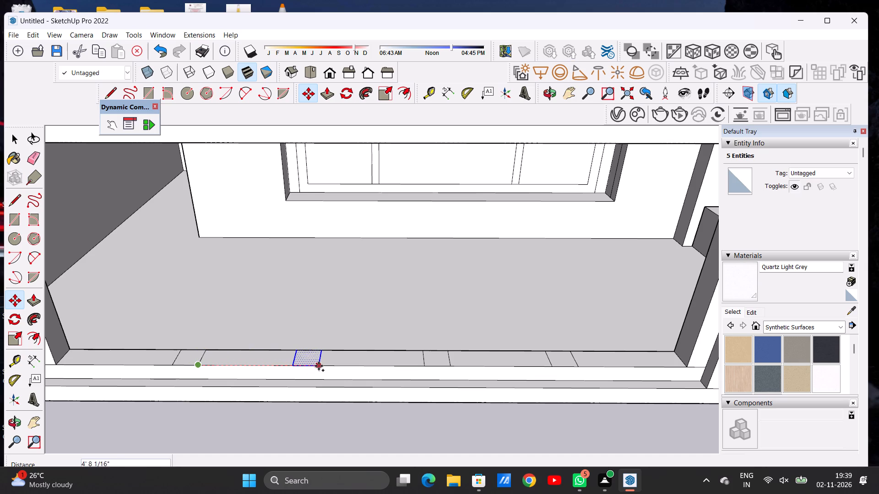
{"action": "left_click", "coordinate": [320, 365]}
{"action": "key", "text": "space"}
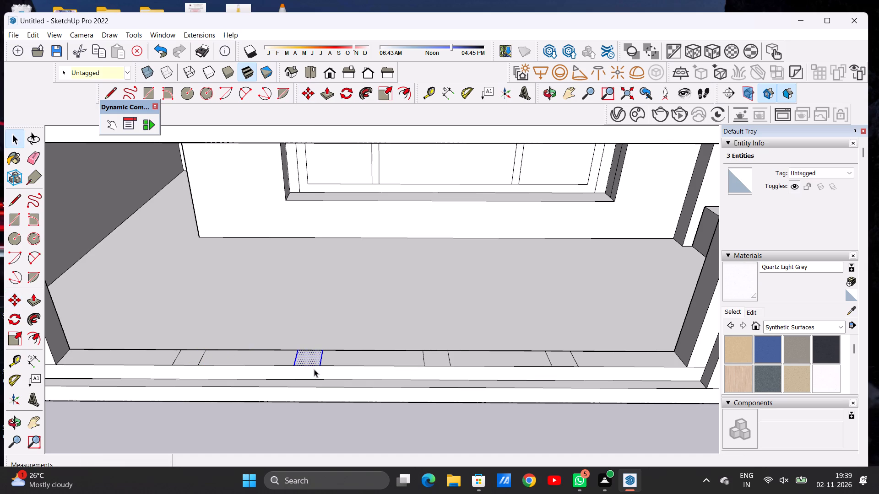
{"action": "scroll", "coordinate": [314, 368], "scroll_direction": "down", "scroll_amount": 15}
{"action": "scroll", "coordinate": [353, 367], "scroll_direction": "up", "scroll_amount": 1}
{"action": "scroll", "coordinate": [353, 367], "scroll_direction": "down", "scroll_amount": 2}
{"action": "left_click_drag", "start_coordinate": [316, 394], "coordinate": [315, 407]}
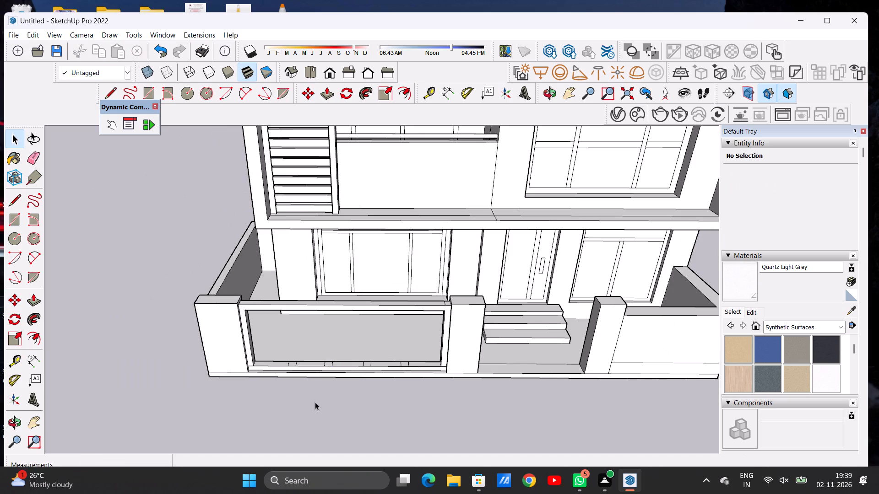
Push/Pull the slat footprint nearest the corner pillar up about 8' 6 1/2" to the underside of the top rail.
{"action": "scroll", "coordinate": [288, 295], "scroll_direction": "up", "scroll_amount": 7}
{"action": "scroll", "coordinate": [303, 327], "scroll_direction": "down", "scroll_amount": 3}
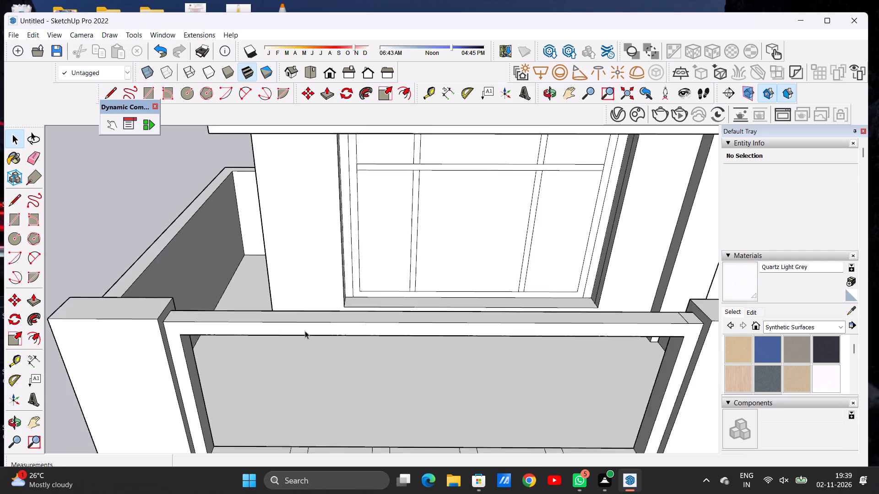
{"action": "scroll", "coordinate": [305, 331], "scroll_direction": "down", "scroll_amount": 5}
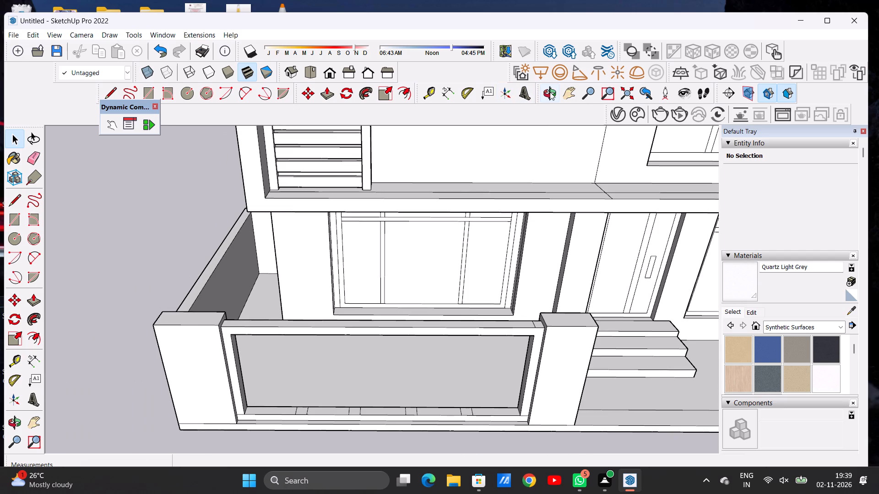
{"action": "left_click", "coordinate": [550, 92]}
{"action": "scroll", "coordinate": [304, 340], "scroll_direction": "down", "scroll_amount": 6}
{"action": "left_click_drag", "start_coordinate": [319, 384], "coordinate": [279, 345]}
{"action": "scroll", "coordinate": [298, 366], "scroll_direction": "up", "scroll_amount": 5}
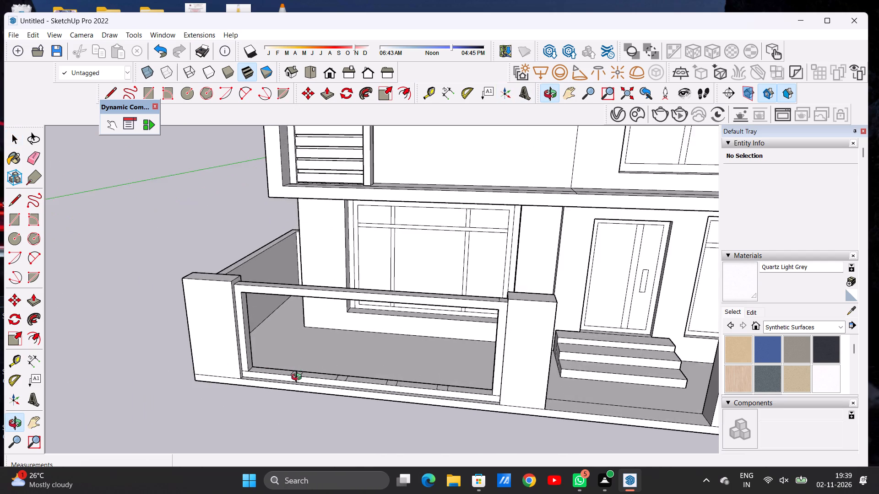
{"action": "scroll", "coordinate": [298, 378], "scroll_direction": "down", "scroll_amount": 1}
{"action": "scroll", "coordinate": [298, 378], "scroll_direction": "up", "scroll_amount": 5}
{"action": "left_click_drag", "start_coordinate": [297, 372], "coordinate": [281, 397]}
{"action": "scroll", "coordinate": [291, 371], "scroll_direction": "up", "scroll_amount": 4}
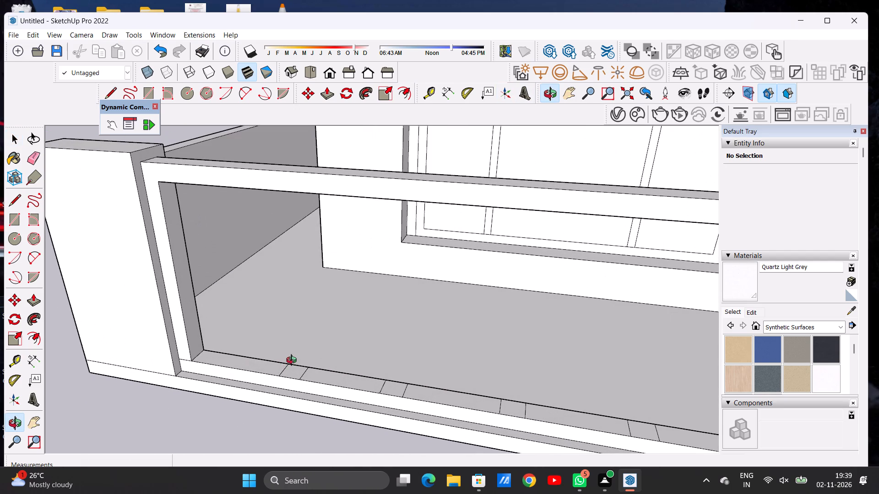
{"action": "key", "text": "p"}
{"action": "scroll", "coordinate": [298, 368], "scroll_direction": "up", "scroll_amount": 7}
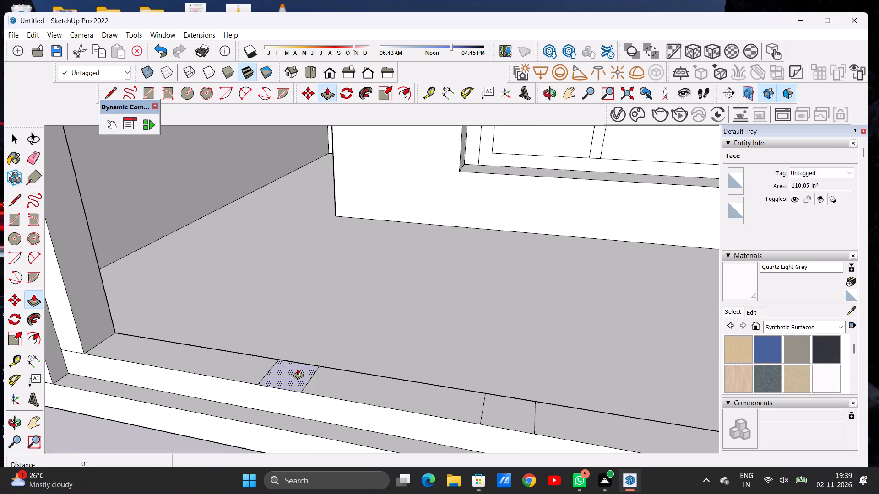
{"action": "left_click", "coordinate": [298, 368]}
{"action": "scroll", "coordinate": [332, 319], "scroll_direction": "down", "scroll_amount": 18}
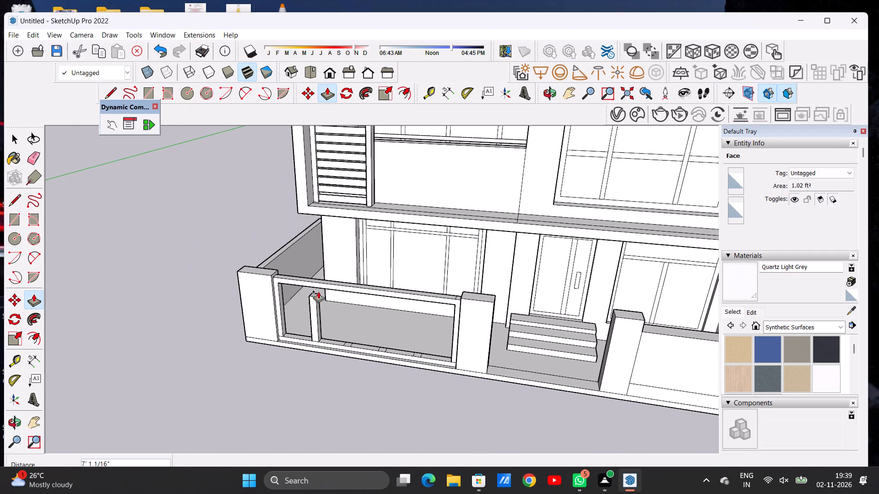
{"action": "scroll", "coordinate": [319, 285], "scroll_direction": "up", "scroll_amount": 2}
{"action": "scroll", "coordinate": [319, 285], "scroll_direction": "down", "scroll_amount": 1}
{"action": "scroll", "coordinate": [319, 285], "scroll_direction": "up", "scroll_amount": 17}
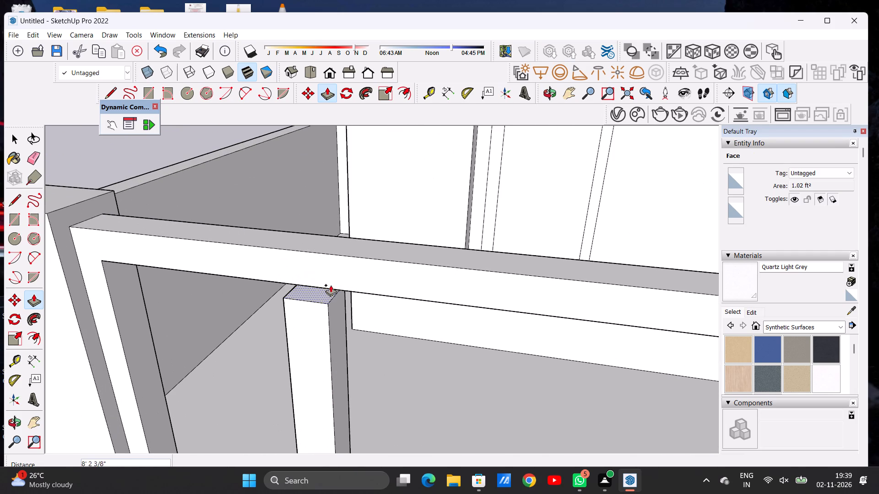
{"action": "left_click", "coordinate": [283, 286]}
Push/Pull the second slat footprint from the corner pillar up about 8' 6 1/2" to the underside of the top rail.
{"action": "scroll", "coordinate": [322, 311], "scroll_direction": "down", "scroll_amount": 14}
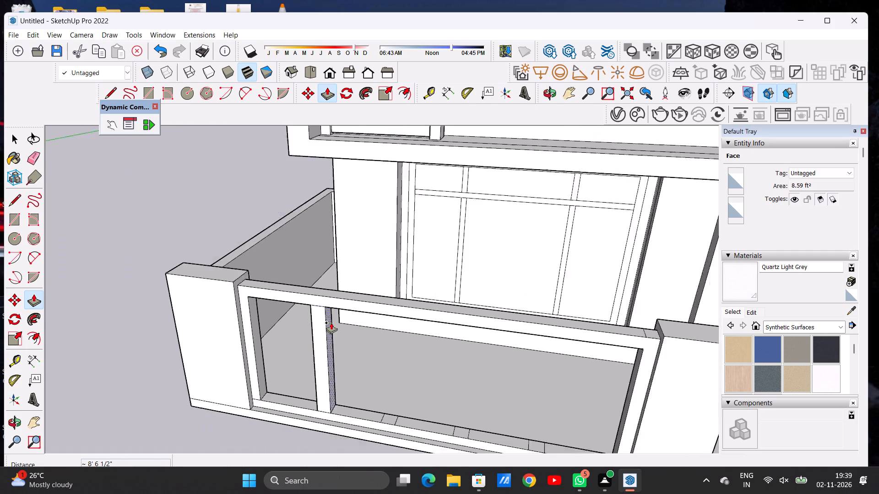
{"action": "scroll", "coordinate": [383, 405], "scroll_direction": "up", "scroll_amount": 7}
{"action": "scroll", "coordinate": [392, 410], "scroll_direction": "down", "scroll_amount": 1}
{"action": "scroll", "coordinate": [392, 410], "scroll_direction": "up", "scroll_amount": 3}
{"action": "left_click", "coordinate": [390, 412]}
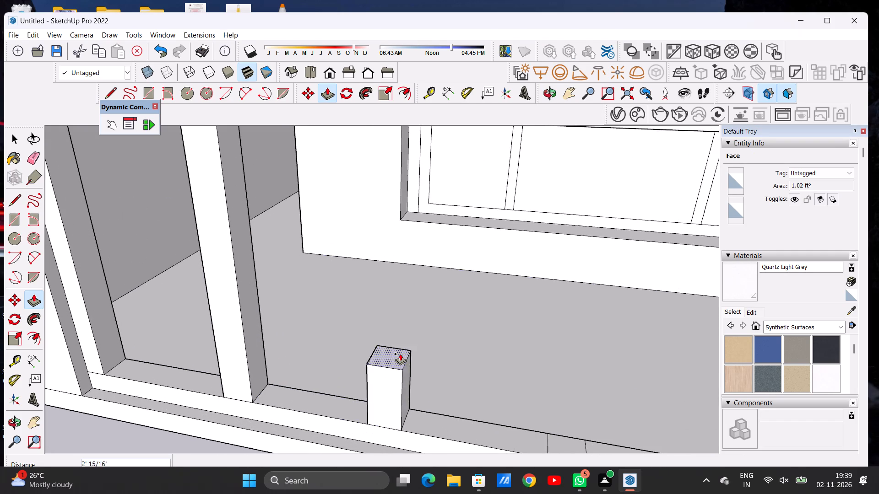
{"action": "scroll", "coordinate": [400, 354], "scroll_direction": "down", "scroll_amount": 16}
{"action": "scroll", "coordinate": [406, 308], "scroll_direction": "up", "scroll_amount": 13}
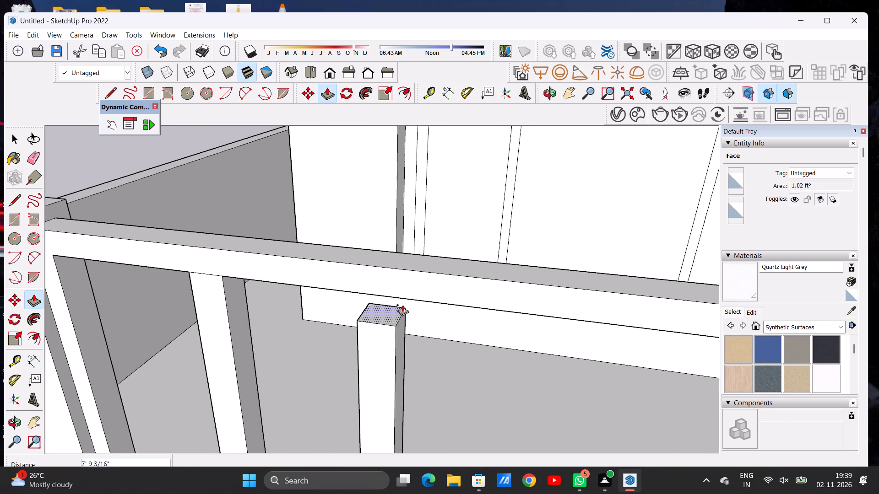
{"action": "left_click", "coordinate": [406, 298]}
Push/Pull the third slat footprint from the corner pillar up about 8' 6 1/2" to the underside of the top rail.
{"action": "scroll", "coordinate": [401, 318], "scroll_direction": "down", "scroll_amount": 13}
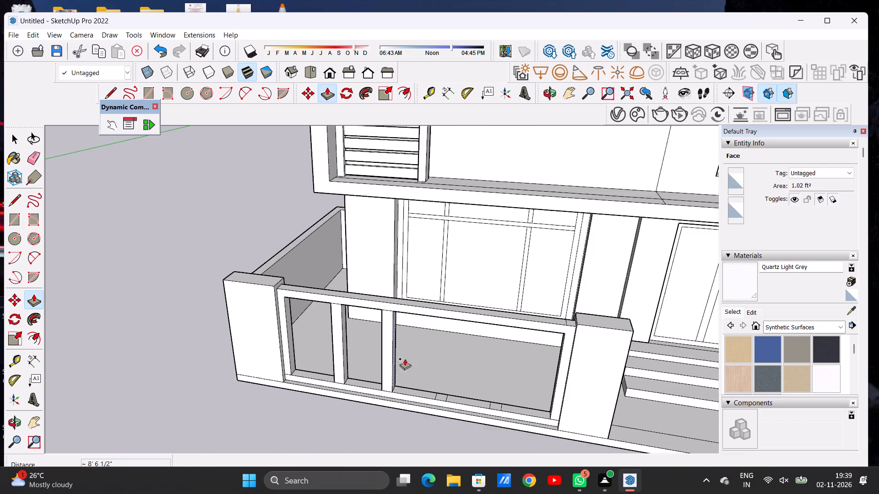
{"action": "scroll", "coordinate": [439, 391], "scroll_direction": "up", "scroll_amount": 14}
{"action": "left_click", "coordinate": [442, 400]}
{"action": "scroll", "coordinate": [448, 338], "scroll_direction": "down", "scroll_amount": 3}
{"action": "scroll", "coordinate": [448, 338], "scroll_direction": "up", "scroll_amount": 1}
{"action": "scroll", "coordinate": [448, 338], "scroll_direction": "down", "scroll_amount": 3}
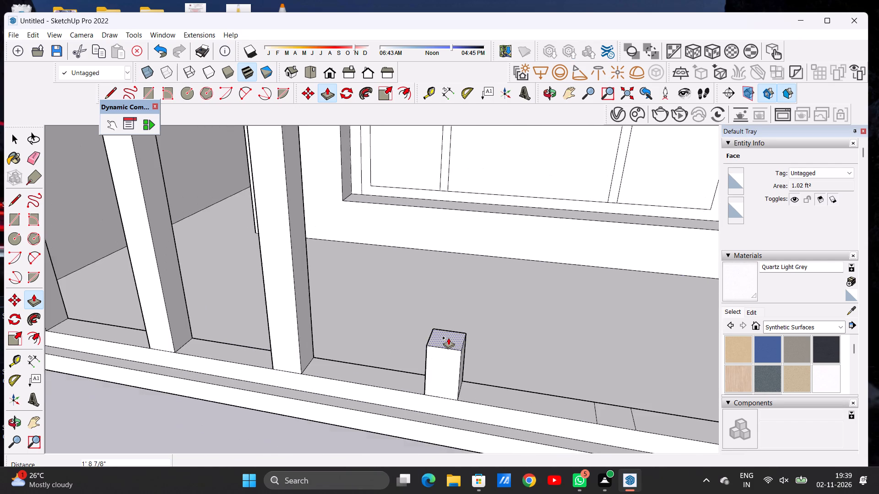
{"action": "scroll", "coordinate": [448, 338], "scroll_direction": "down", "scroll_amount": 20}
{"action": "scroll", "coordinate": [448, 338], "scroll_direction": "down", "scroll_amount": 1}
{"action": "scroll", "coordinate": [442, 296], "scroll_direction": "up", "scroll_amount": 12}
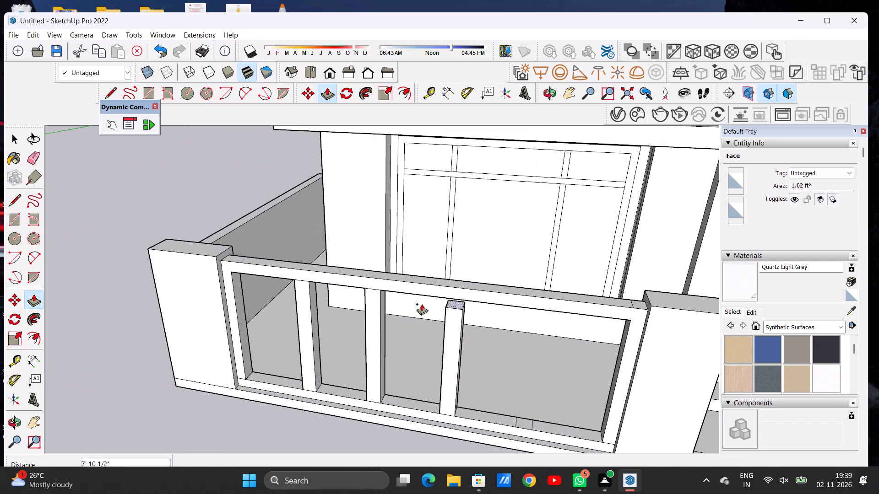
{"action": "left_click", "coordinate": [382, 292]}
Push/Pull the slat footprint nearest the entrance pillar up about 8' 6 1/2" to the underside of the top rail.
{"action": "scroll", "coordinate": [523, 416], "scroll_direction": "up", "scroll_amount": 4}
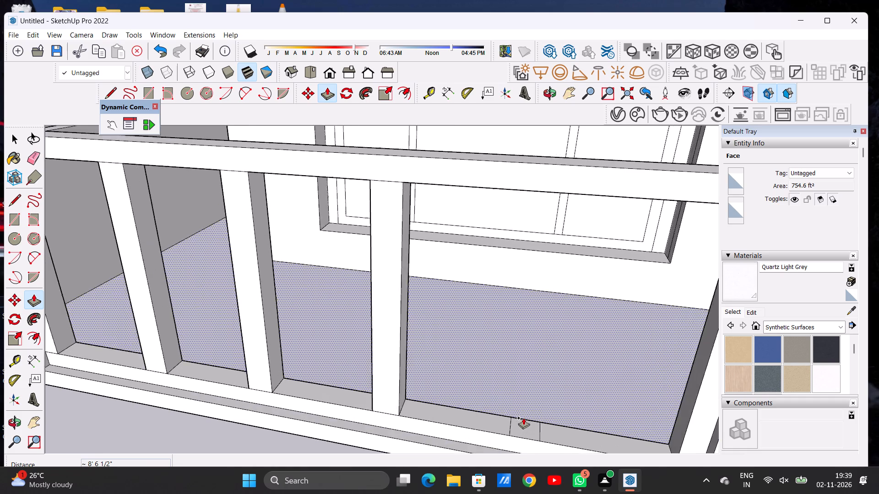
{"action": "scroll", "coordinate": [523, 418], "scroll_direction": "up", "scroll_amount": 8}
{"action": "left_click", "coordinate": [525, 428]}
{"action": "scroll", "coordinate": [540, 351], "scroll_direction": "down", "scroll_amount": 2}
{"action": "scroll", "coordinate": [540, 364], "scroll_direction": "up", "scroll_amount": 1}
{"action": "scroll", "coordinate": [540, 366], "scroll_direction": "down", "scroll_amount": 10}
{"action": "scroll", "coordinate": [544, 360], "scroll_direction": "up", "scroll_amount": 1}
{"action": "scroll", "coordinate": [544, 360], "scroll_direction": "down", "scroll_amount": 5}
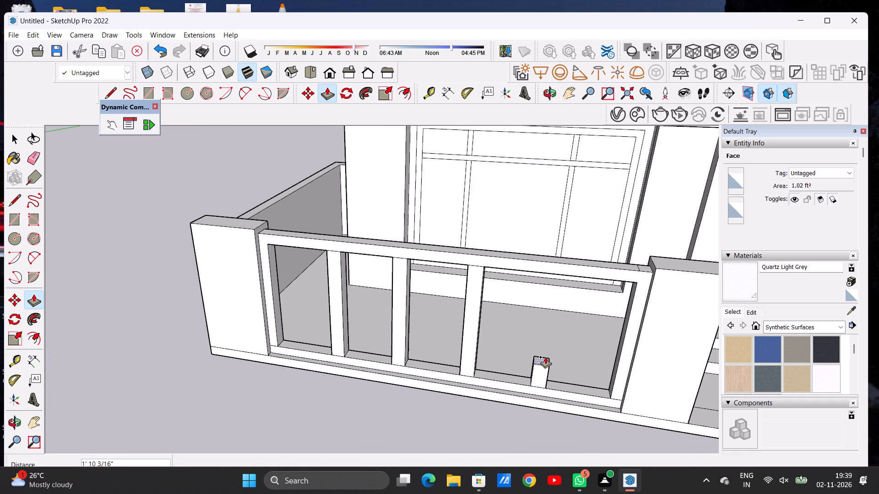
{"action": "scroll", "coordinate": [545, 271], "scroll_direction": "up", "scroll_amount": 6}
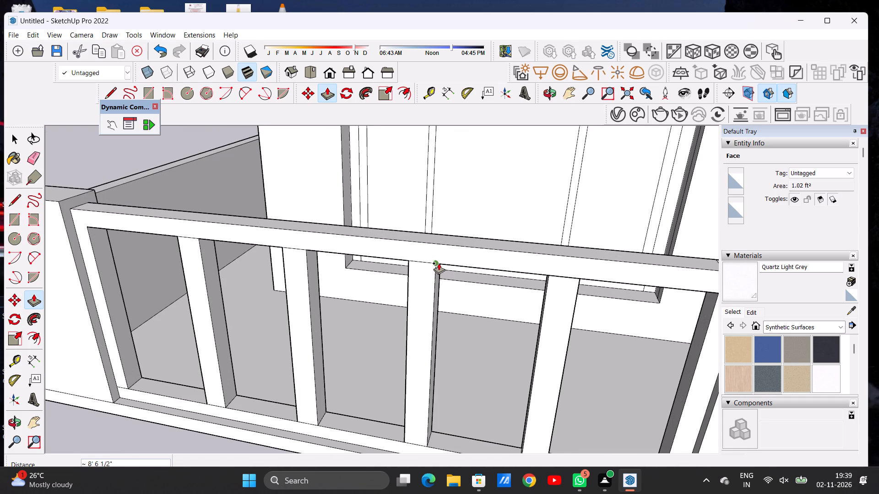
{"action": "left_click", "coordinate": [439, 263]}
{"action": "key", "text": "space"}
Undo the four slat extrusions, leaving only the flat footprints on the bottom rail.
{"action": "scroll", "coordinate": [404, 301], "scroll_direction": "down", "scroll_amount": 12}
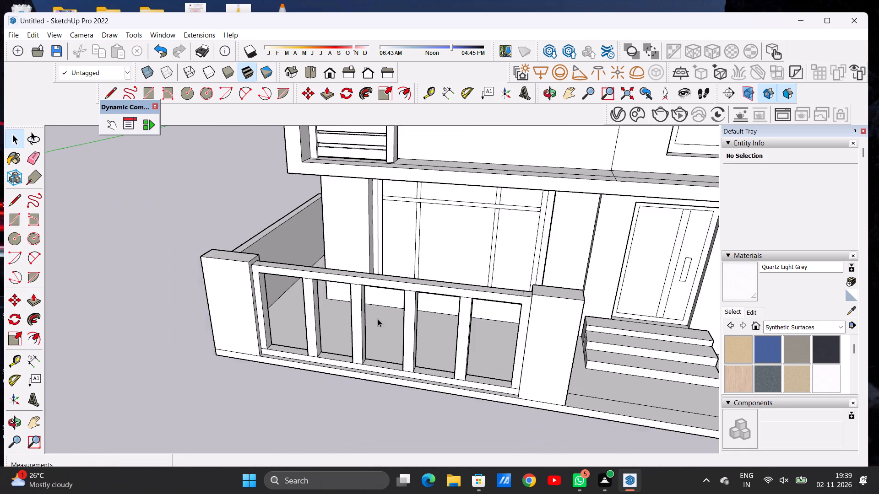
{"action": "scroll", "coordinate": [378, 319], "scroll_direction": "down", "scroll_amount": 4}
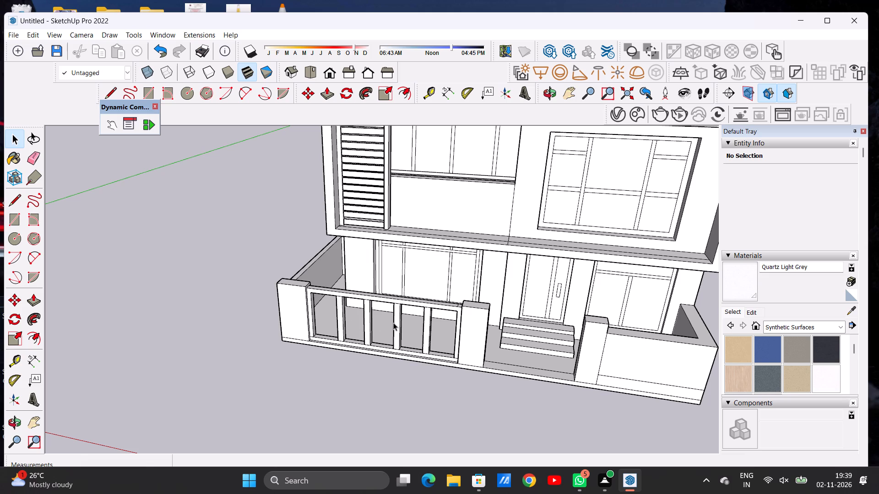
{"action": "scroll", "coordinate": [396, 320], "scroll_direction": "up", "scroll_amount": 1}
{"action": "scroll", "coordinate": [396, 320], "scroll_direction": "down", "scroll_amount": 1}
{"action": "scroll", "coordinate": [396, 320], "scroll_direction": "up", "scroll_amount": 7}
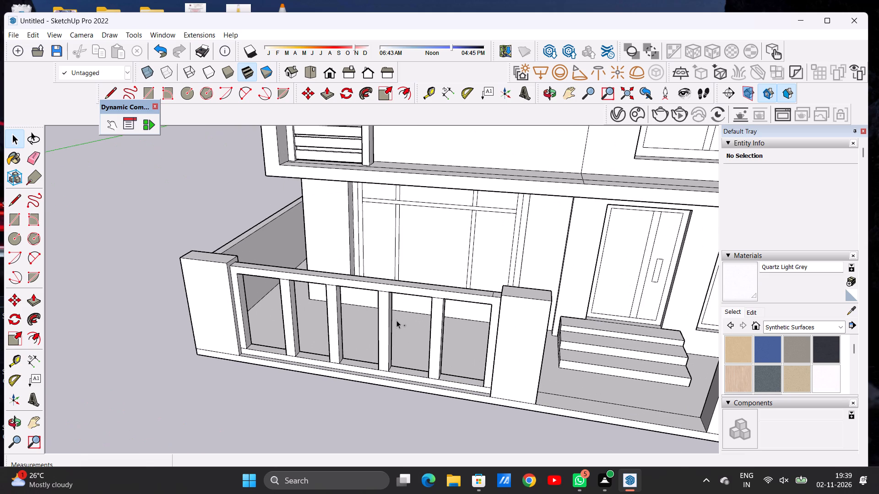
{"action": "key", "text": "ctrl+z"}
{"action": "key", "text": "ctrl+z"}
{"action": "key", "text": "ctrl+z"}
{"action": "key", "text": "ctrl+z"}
Erase the two edges of the second slat footprint from the corner pillar on the bottom rail.
{"action": "scroll", "coordinate": [388, 335], "scroll_direction": "down", "scroll_amount": 1}
{"action": "scroll", "coordinate": [388, 336], "scroll_direction": "up", "scroll_amount": 1}
{"action": "scroll", "coordinate": [388, 337], "scroll_direction": "down", "scroll_amount": 4}
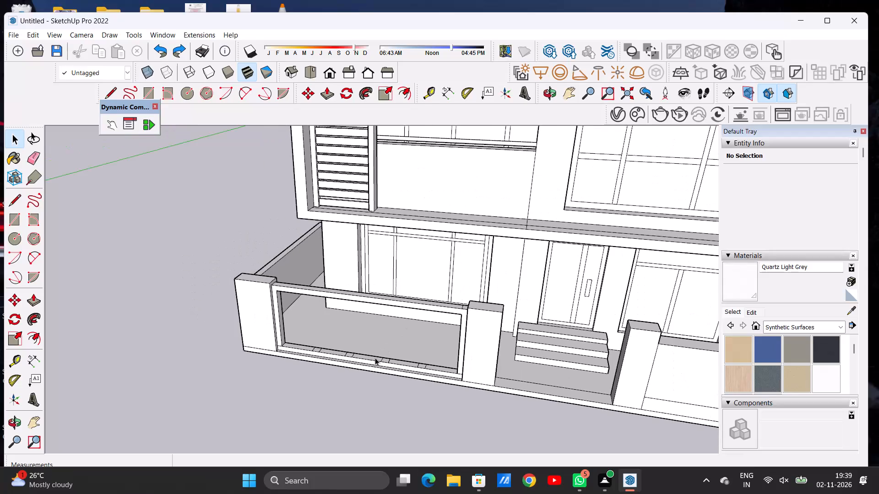
{"action": "scroll", "coordinate": [365, 354], "scroll_direction": "up", "scroll_amount": 1}
{"action": "scroll", "coordinate": [365, 354], "scroll_direction": "down", "scroll_amount": 1}
{"action": "scroll", "coordinate": [365, 354], "scroll_direction": "up", "scroll_amount": 3}
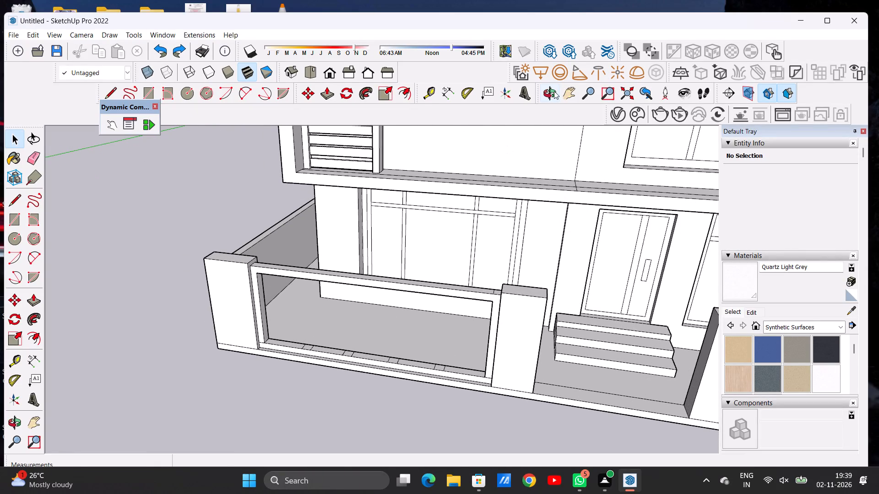
{"action": "left_click", "coordinate": [543, 94]}
{"action": "left_click_drag", "start_coordinate": [307, 359], "coordinate": [339, 423]}
{"action": "scroll", "coordinate": [358, 364], "scroll_direction": "up", "scroll_amount": 2}
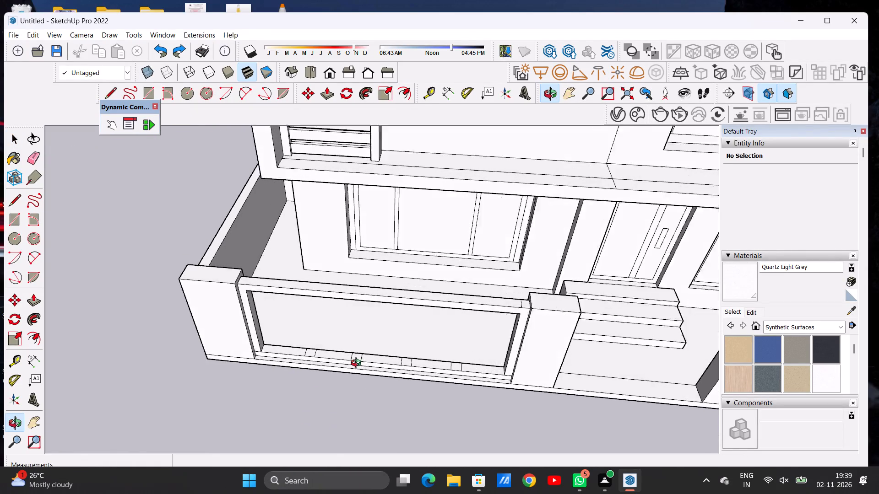
{"action": "scroll", "coordinate": [358, 364], "scroll_direction": "up", "scroll_amount": 2}
{"action": "scroll", "coordinate": [358, 364], "scroll_direction": "down", "scroll_amount": 1}
{"action": "scroll", "coordinate": [358, 364], "scroll_direction": "up", "scroll_amount": 10}
{"action": "key", "text": "space"}
{"action": "key", "text": "e"}
{"action": "scroll", "coordinate": [358, 343], "scroll_direction": "up", "scroll_amount": 3}
{"action": "scroll", "coordinate": [358, 343], "scroll_direction": "down", "scroll_amount": 1}
{"action": "scroll", "coordinate": [358, 343], "scroll_direction": "up", "scroll_amount": 2}
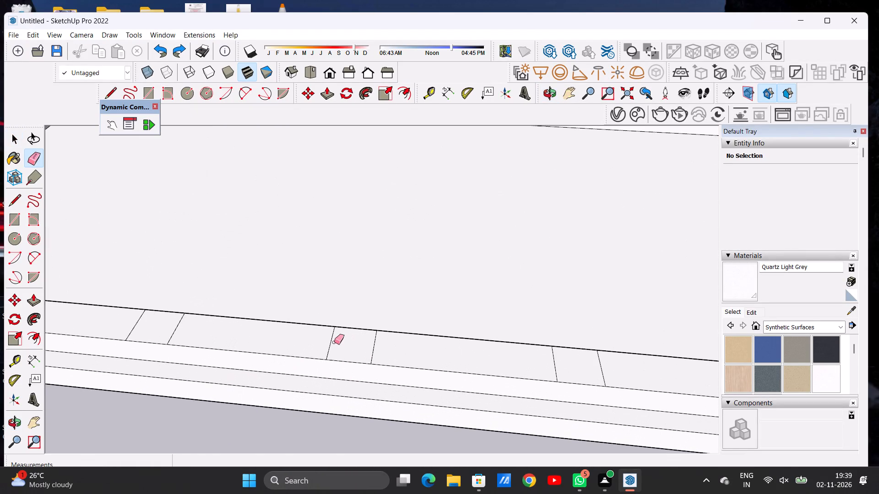
{"action": "left_click_drag", "start_coordinate": [331, 340], "coordinate": [340, 346]}
{"action": "left_click_drag", "start_coordinate": [373, 346], "coordinate": [360, 349]}
{"action": "scroll", "coordinate": [362, 358], "scroll_direction": "down", "scroll_amount": 16}
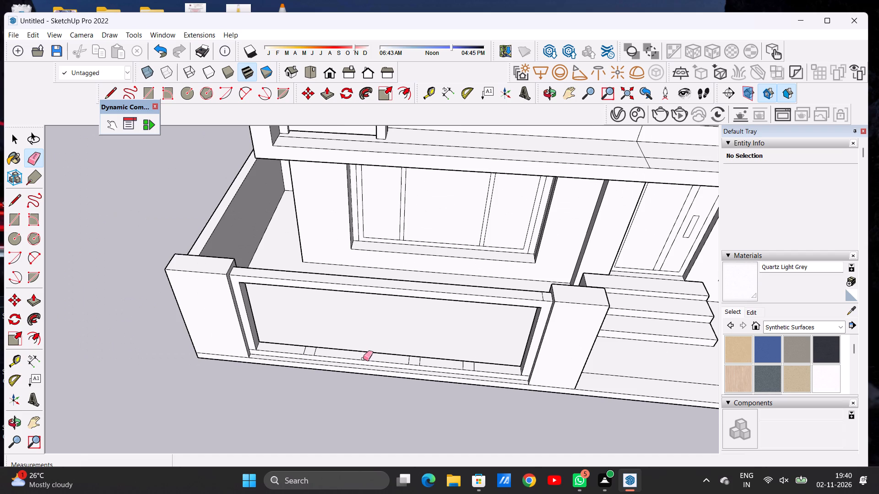
{"action": "key", "text": "space"}
Move the middle slat footprint about 2' 3 7/16" along the bottom rail toward the corner pillar, then clear the selection.
{"action": "scroll", "coordinate": [408, 360], "scroll_direction": "up", "scroll_amount": 7}
{"action": "double_click", "coordinate": [417, 359]}
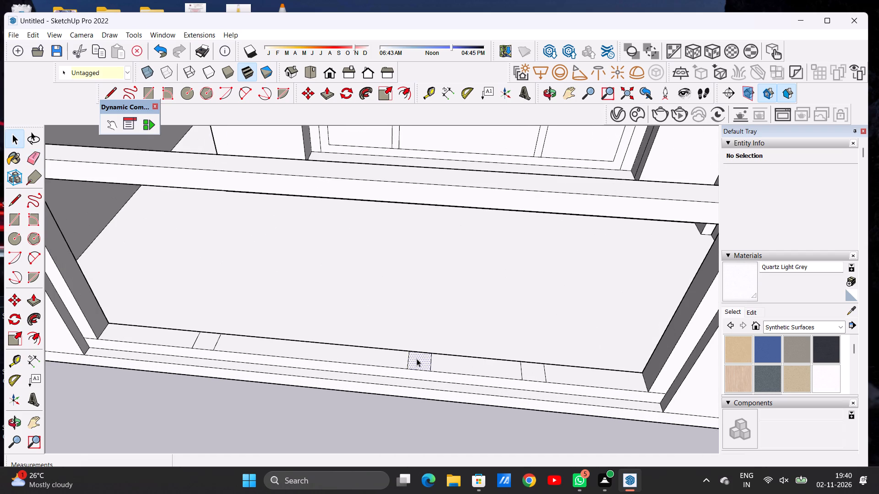
{"action": "key", "text": "m"}
{"action": "left_click", "coordinate": [407, 366]}
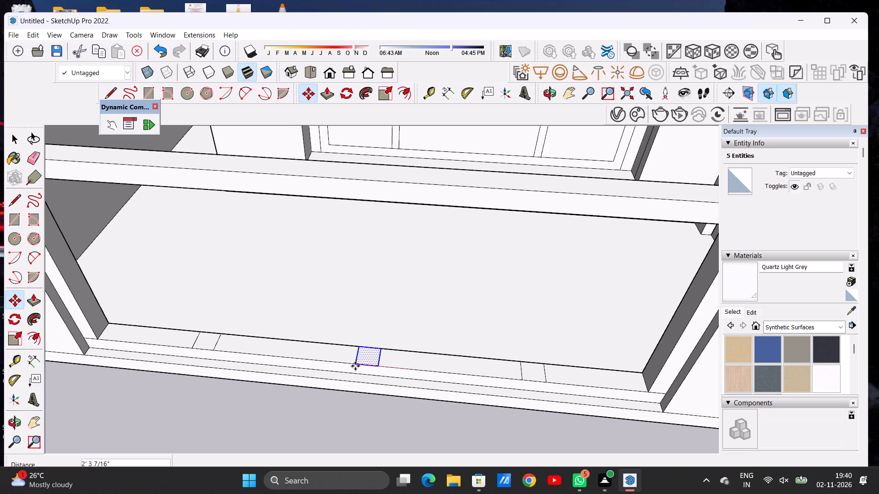
{"action": "left_click", "coordinate": [355, 365]}
{"action": "key", "text": "space"}
{"action": "scroll", "coordinate": [353, 360], "scroll_direction": "down", "scroll_amount": 8}
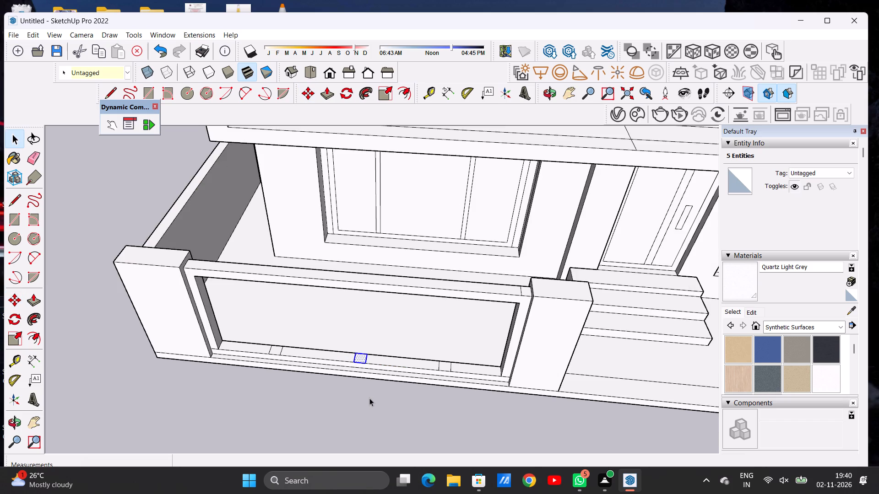
{"action": "left_click", "coordinate": [369, 398]}
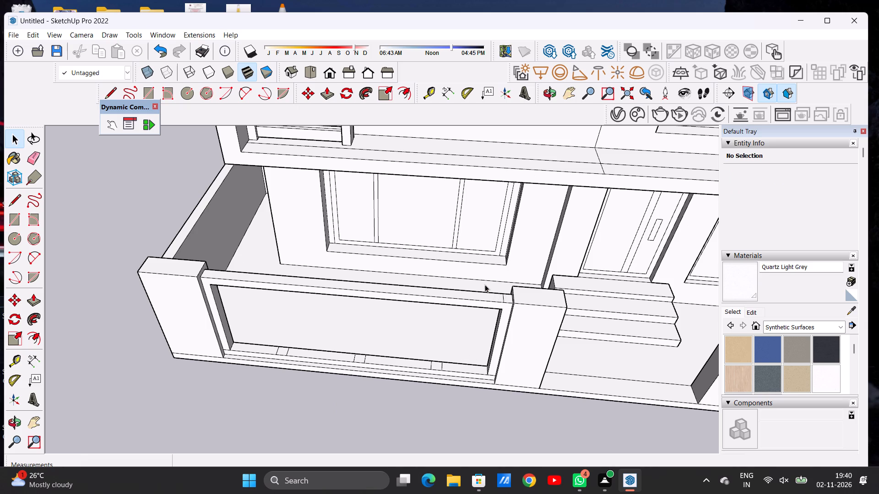
Push/Pull the slat footprint nearest the corner pillar up about 8' 6 1/2" to the underside of the top rail.
{"action": "key", "text": "p"}
{"action": "scroll", "coordinate": [250, 372], "scroll_direction": "up", "scroll_amount": 9}
{"action": "scroll", "coordinate": [321, 318], "scroll_direction": "down", "scroll_amount": 1}
{"action": "scroll", "coordinate": [325, 322], "scroll_direction": "up", "scroll_amount": 5}
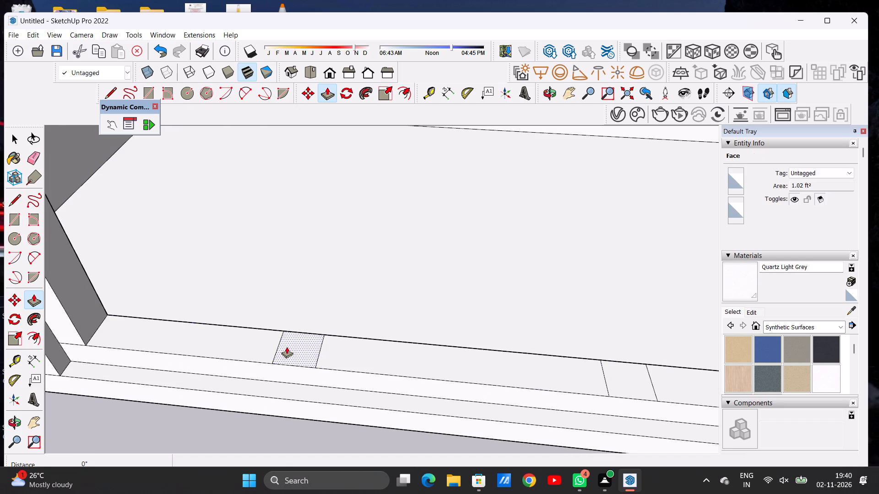
{"action": "left_click", "coordinate": [287, 347]}
{"action": "scroll", "coordinate": [336, 262], "scroll_direction": "down", "scroll_amount": 1}
{"action": "scroll", "coordinate": [336, 263], "scroll_direction": "up", "scroll_amount": 1}
{"action": "scroll", "coordinate": [336, 263], "scroll_direction": "down", "scroll_amount": 20}
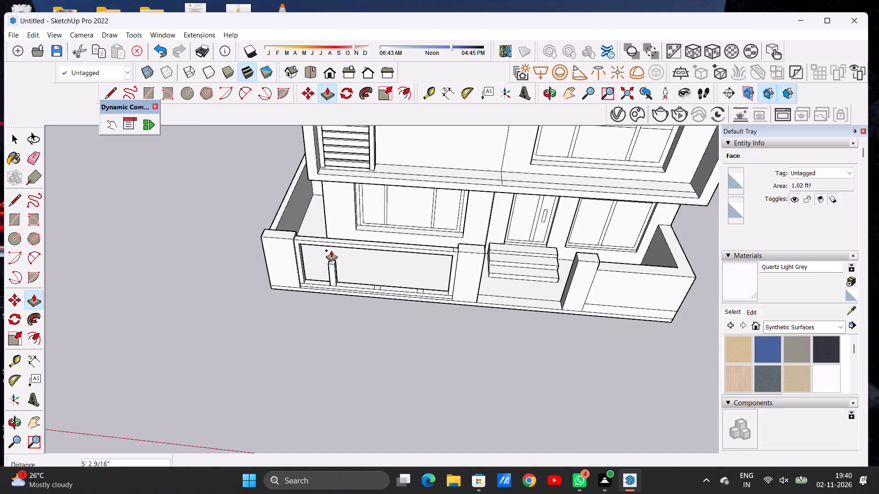
{"action": "scroll", "coordinate": [331, 236], "scroll_direction": "up", "scroll_amount": 5}
{"action": "scroll", "coordinate": [331, 236], "scroll_direction": "down", "scroll_amount": 1}
{"action": "scroll", "coordinate": [331, 236], "scroll_direction": "up", "scroll_amount": 9}
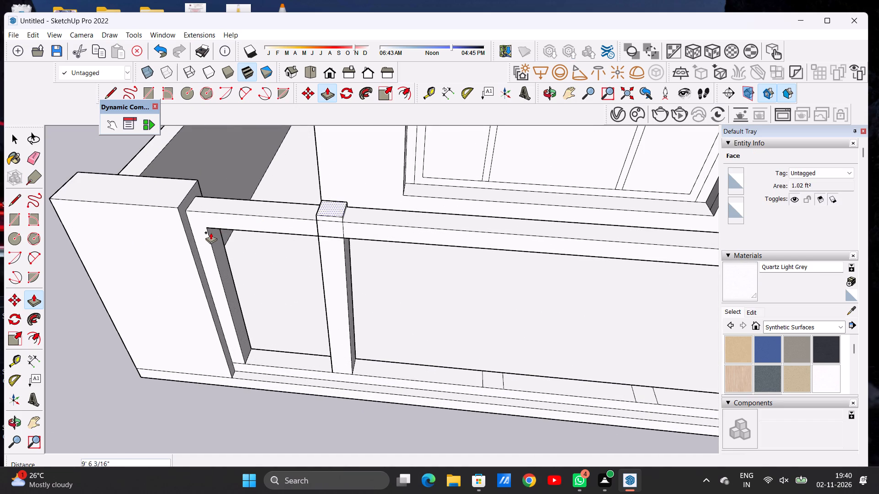
{"action": "left_click", "coordinate": [210, 232]}
Push/Pull the middle slat footprint up about 8' 6 1/2" to the underside of the top rail.
{"action": "scroll", "coordinate": [505, 380], "scroll_direction": "up", "scroll_amount": 7}
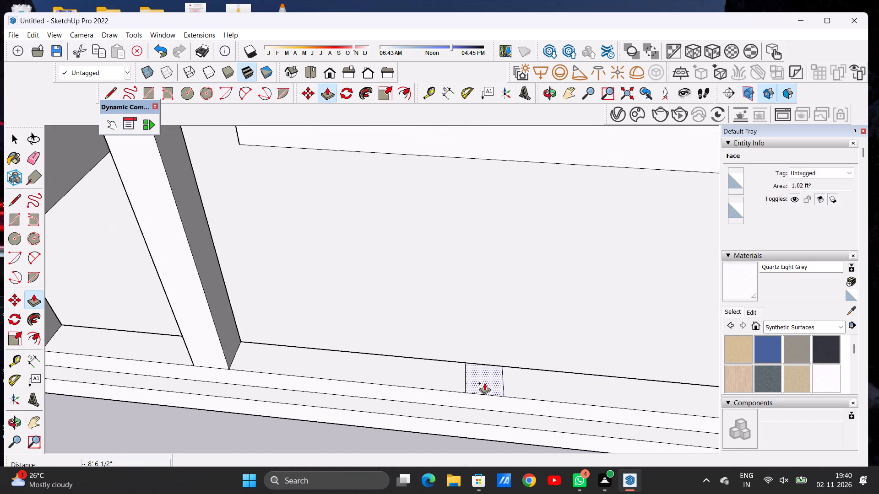
{"action": "left_click", "coordinate": [484, 383]}
{"action": "scroll", "coordinate": [485, 326], "scroll_direction": "down", "scroll_amount": 13}
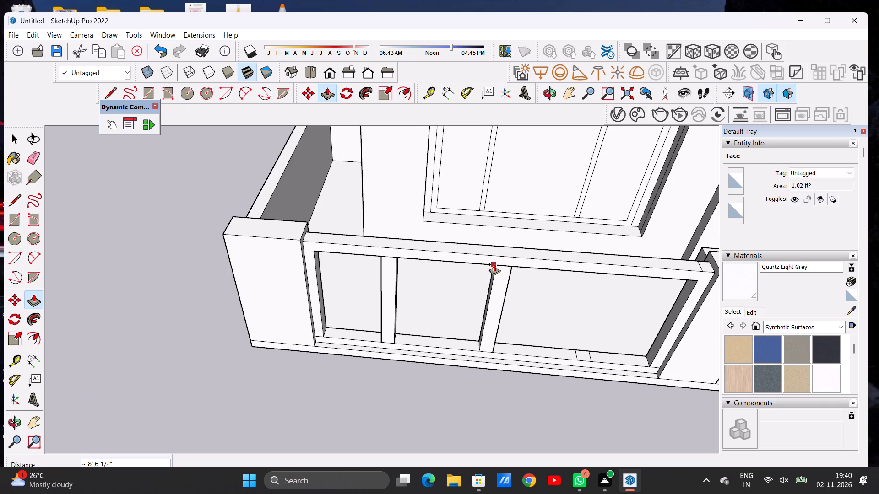
{"action": "scroll", "coordinate": [494, 264], "scroll_direction": "up", "scroll_amount": 5}
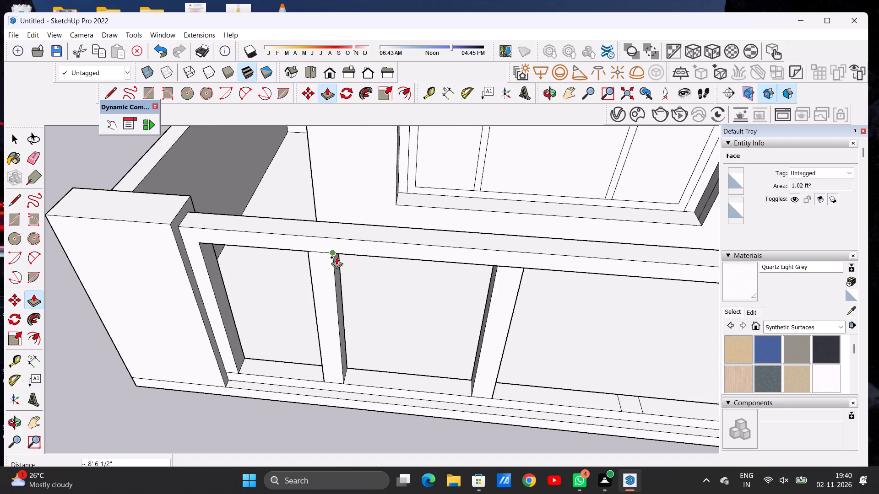
{"action": "left_click", "coordinate": [336, 257]}
Push/Pull the third slat footprint, nearest the entrance pillar, up to the same height under the top rail.
{"action": "scroll", "coordinate": [343, 318], "scroll_direction": "down", "scroll_amount": 5}
{"action": "scroll", "coordinate": [526, 376], "scroll_direction": "up", "scroll_amount": 1}
{"action": "scroll", "coordinate": [526, 376], "scroll_direction": "down", "scroll_amount": 1}
{"action": "scroll", "coordinate": [526, 376], "scroll_direction": "up", "scroll_amount": 1}
{"action": "scroll", "coordinate": [526, 376], "scroll_direction": "down", "scroll_amount": 1}
{"action": "scroll", "coordinate": [526, 376], "scroll_direction": "up", "scroll_amount": 3}
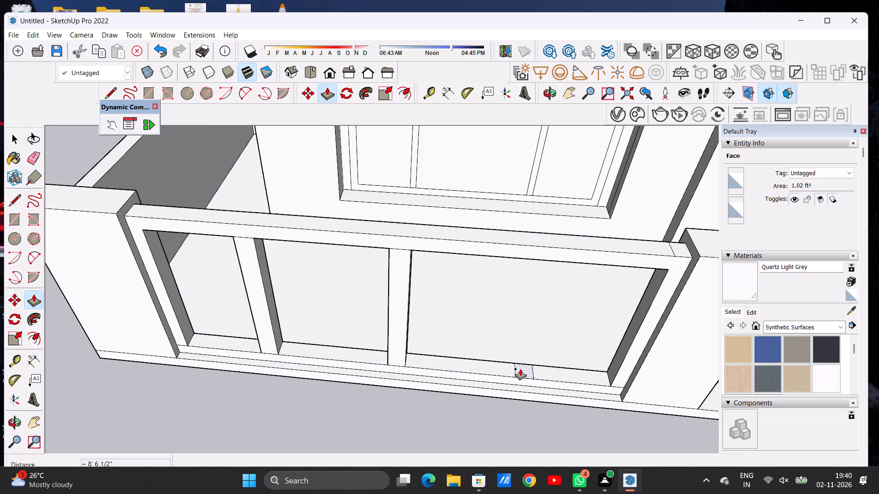
{"action": "left_click", "coordinate": [520, 369]}
{"action": "scroll", "coordinate": [542, 305], "scroll_direction": "down", "scroll_amount": 8}
{"action": "scroll", "coordinate": [546, 285], "scroll_direction": "up", "scroll_amount": 1}
{"action": "scroll", "coordinate": [546, 285], "scroll_direction": "down", "scroll_amount": 1}
{"action": "scroll", "coordinate": [546, 285], "scroll_direction": "up", "scroll_amount": 5}
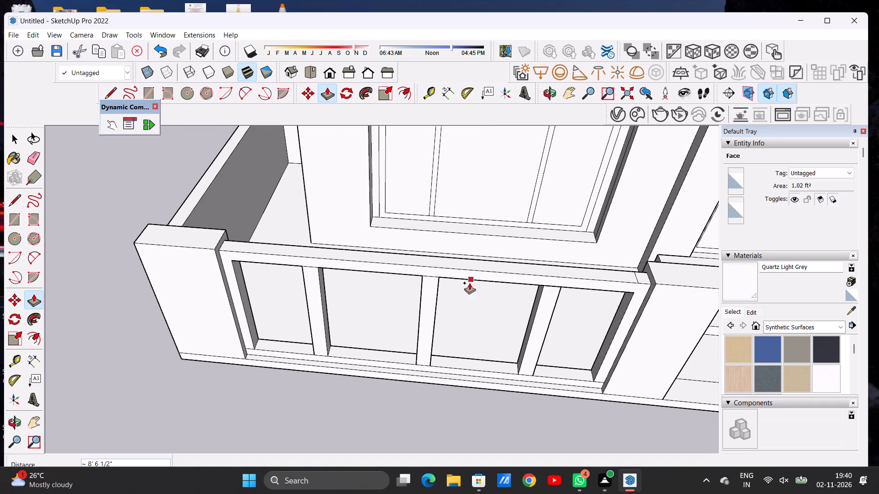
{"action": "left_click", "coordinate": [441, 283]}
{"action": "key", "text": "space"}
Examine the spacing of the three vertical slats in the front wall frame against the house facade.
{"action": "scroll", "coordinate": [412, 300], "scroll_direction": "down", "scroll_amount": 8}
{"action": "left_click", "coordinate": [553, 91]}
{"action": "scroll", "coordinate": [353, 266], "scroll_direction": "down", "scroll_amount": 7}
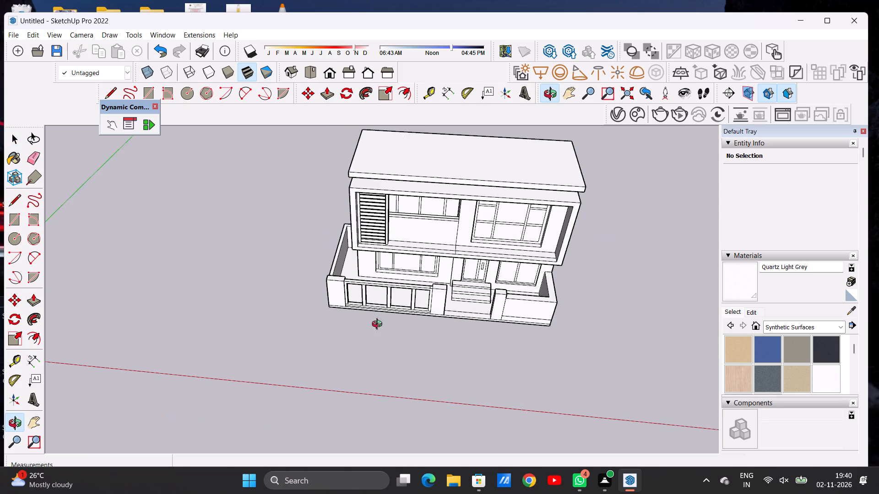
{"action": "left_click_drag", "start_coordinate": [380, 334], "coordinate": [405, 229]}
{"action": "scroll", "coordinate": [387, 301], "scroll_direction": "up", "scroll_amount": 7}
{"action": "left_click_drag", "start_coordinate": [389, 325], "coordinate": [387, 297]}
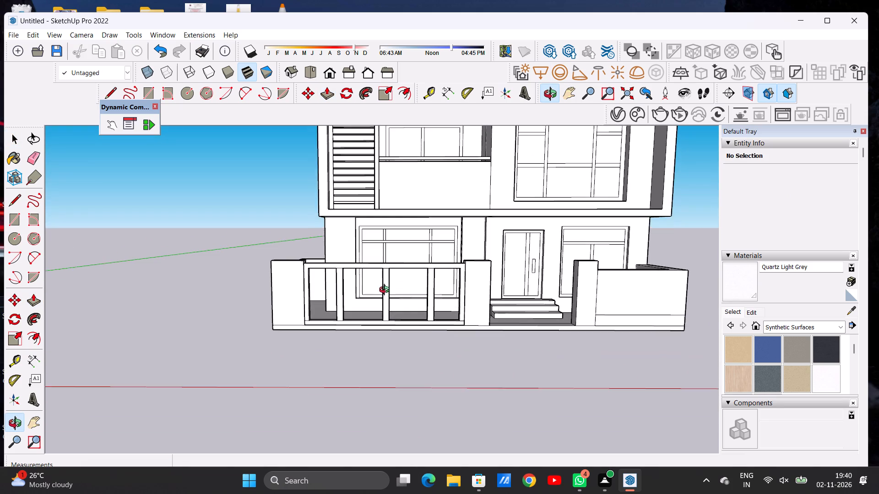
{"action": "left_click_drag", "start_coordinate": [386, 296], "coordinate": [381, 317]}
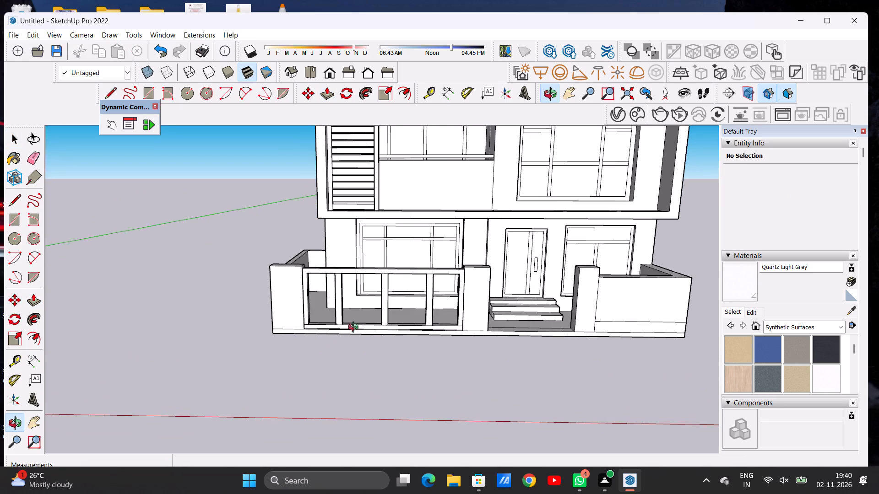
{"action": "left_click_drag", "start_coordinate": [352, 333], "coordinate": [350, 318]}
{"action": "scroll", "coordinate": [313, 338], "scroll_direction": "down", "scroll_amount": 6}
{"action": "left_click_drag", "start_coordinate": [316, 314], "coordinate": [310, 350]}
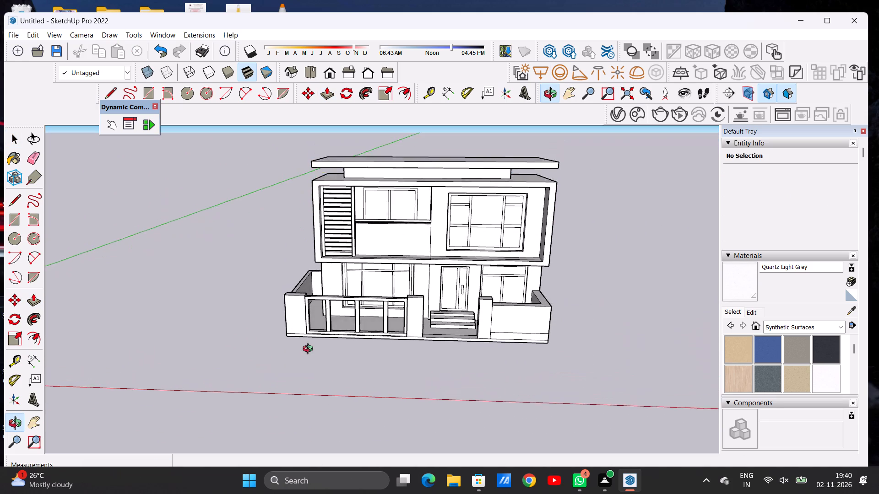
{"action": "left_click_drag", "start_coordinate": [310, 350], "coordinate": [310, 364]}
{"action": "scroll", "coordinate": [317, 338], "scroll_direction": "up", "scroll_amount": 6}
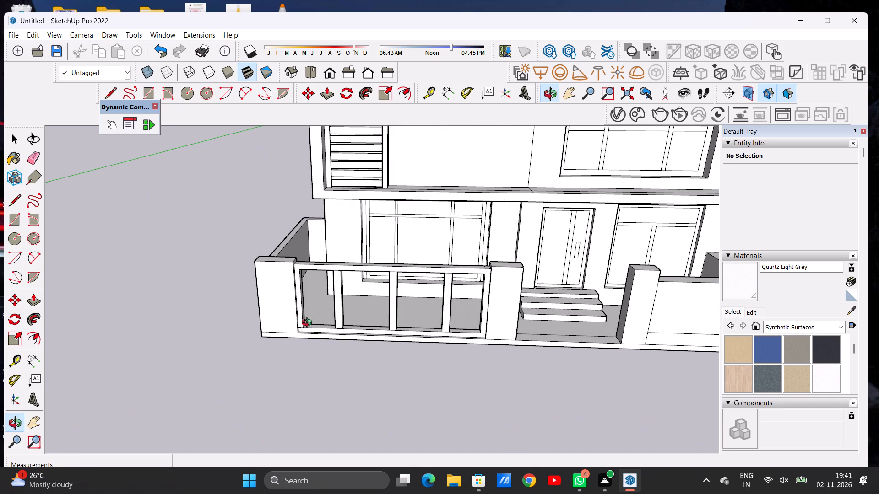
{"action": "left_click_drag", "start_coordinate": [322, 320], "coordinate": [337, 318]}
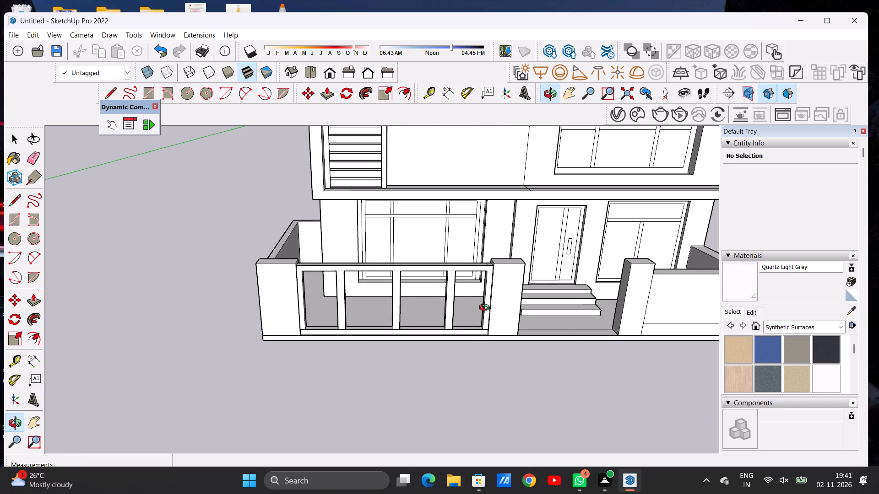
Push/Pull the corner-pillar-side face of the slat nearest the entrance outward to widen it toward the middle slat.
{"action": "scroll", "coordinate": [470, 309], "scroll_direction": "up", "scroll_amount": 7}
{"action": "left_click_drag", "start_coordinate": [447, 316], "coordinate": [326, 289]}
{"action": "left_click_drag", "start_coordinate": [407, 295], "coordinate": [520, 296]}
{"action": "left_click_drag", "start_coordinate": [419, 319], "coordinate": [531, 335]}
{"action": "scroll", "coordinate": [475, 329], "scroll_direction": "up", "scroll_amount": 5}
{"action": "key", "text": "p"}
{"action": "scroll", "coordinate": [475, 329], "scroll_direction": "up", "scroll_amount": 2}
{"action": "scroll", "coordinate": [469, 327], "scroll_direction": "down", "scroll_amount": 1}
{"action": "scroll", "coordinate": [468, 327], "scroll_direction": "up", "scroll_amount": 2}
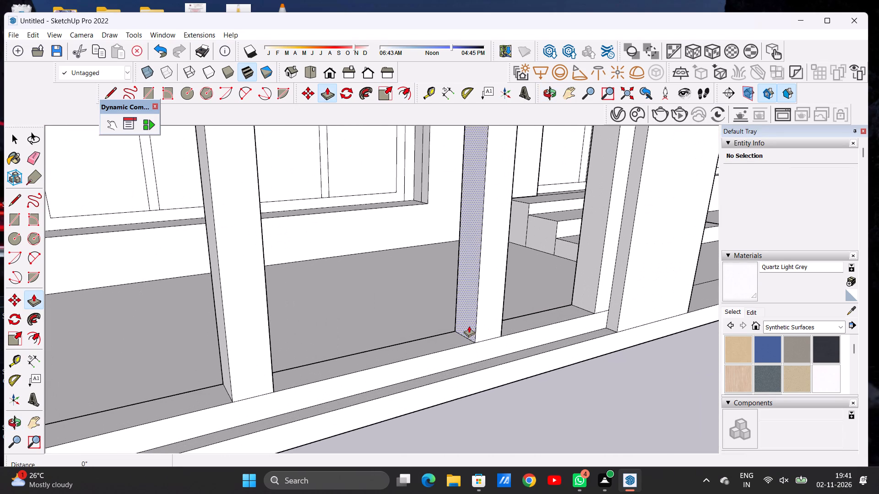
{"action": "left_click", "coordinate": [469, 326]}
{"action": "left_click", "coordinate": [431, 338]}
{"action": "key", "text": "space"}
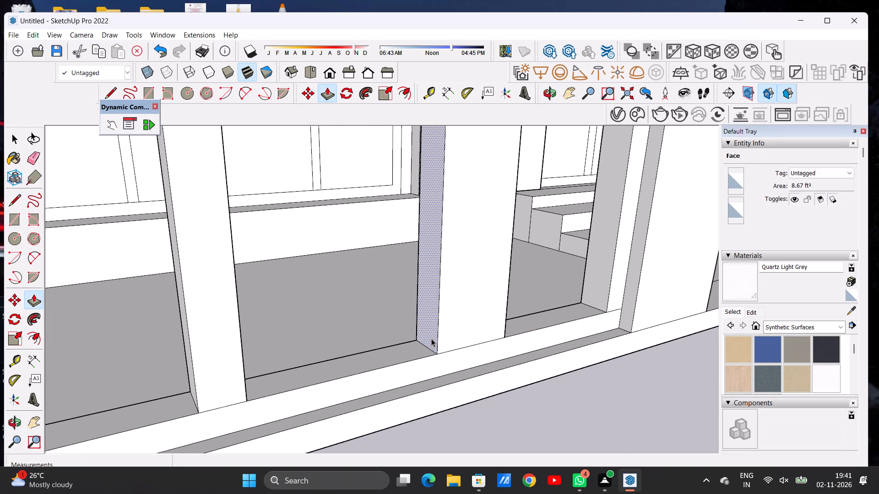
Push/Pull the entrance-side face of that same slat inward about 1' 1/16" to narrow it.
{"action": "type", "text": "O"}
{"action": "left_click_drag", "start_coordinate": [517, 337], "coordinate": [330, 349]}
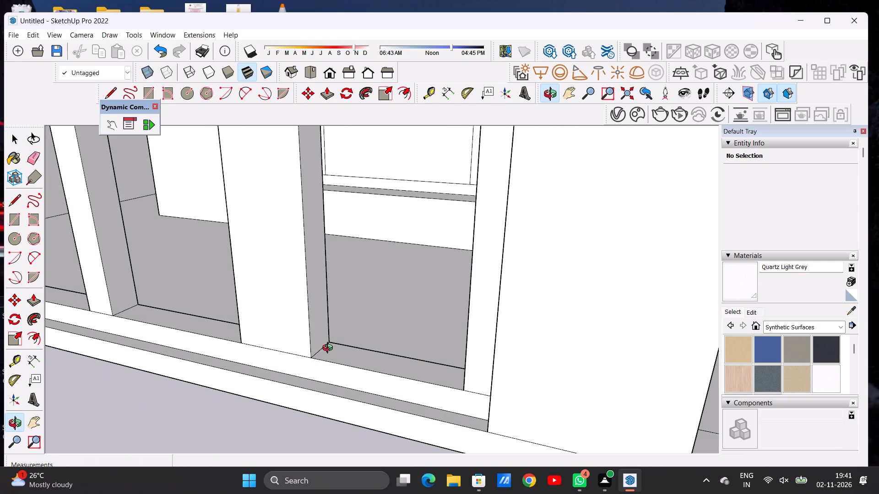
{"action": "key", "text": "p"}
{"action": "scroll", "coordinate": [311, 340], "scroll_direction": "up", "scroll_amount": 7}
{"action": "left_click", "coordinate": [311, 340]}
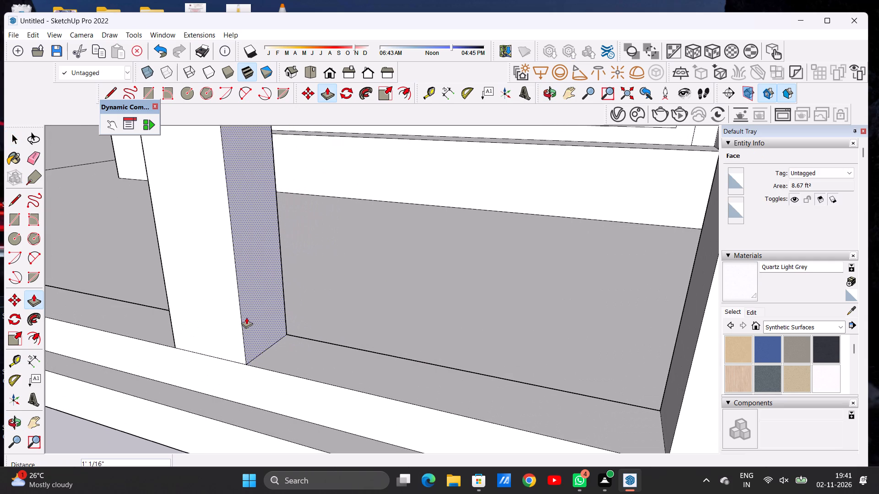
{"action": "left_click", "coordinate": [245, 316]}
{"action": "key", "text": "space"}
Examine the spacing of the slats in the frame from the front of the house.
{"action": "scroll", "coordinate": [327, 337], "scroll_direction": "down", "scroll_amount": 10}
{"action": "scroll", "coordinate": [350, 346], "scroll_direction": "up", "scroll_amount": 1}
{"action": "scroll", "coordinate": [350, 346], "scroll_direction": "down", "scroll_amount": 3}
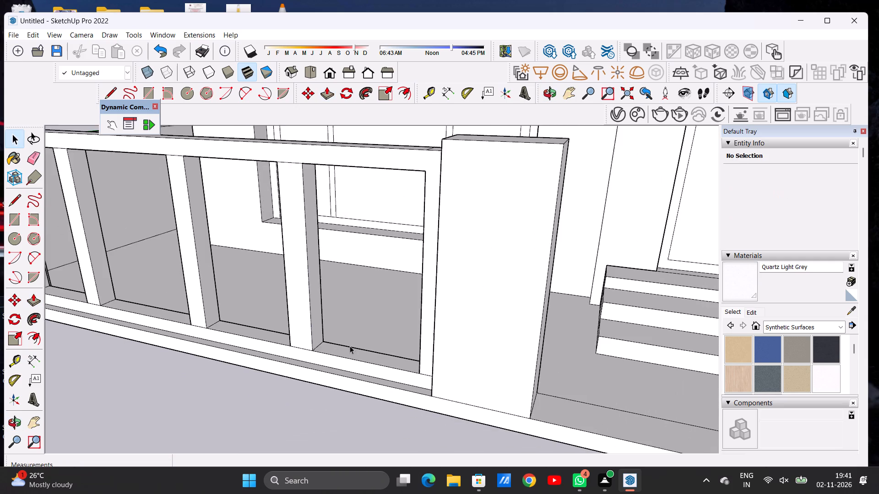
{"action": "scroll", "coordinate": [350, 346], "scroll_direction": "down", "scroll_amount": 6}
{"action": "left_click", "coordinate": [547, 91]}
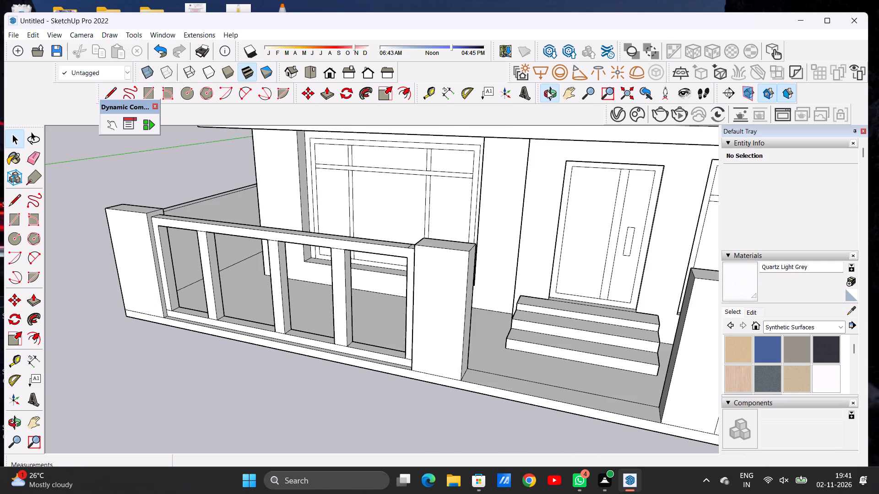
{"action": "left_click_drag", "start_coordinate": [321, 328], "coordinate": [389, 274]}
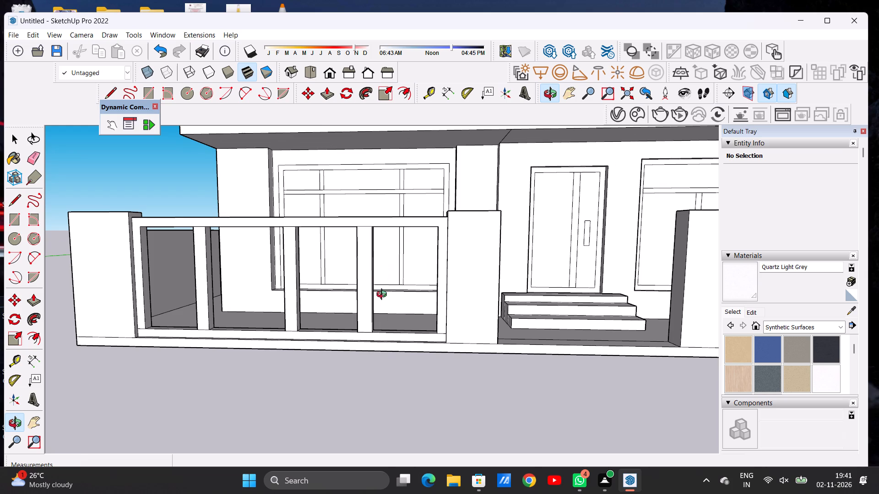
{"action": "scroll", "coordinate": [421, 338], "scroll_direction": "down", "scroll_amount": 5}
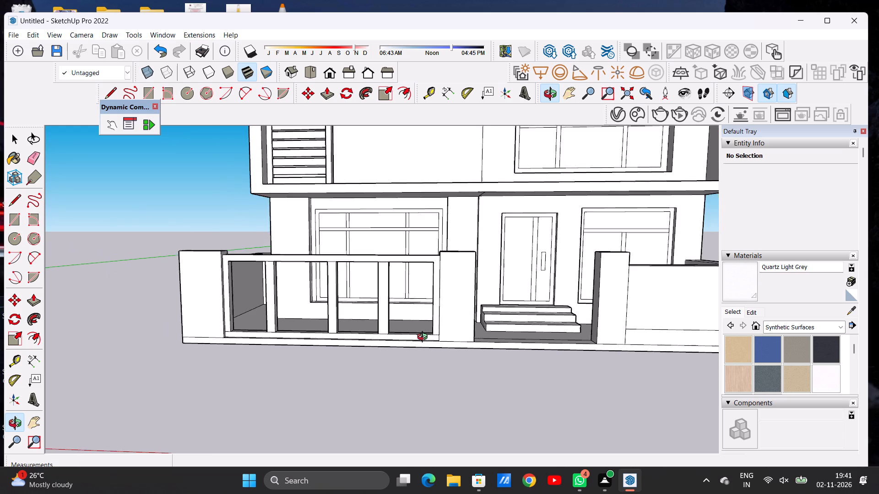
{"action": "scroll", "coordinate": [424, 338], "scroll_direction": "down", "scroll_amount": 4}
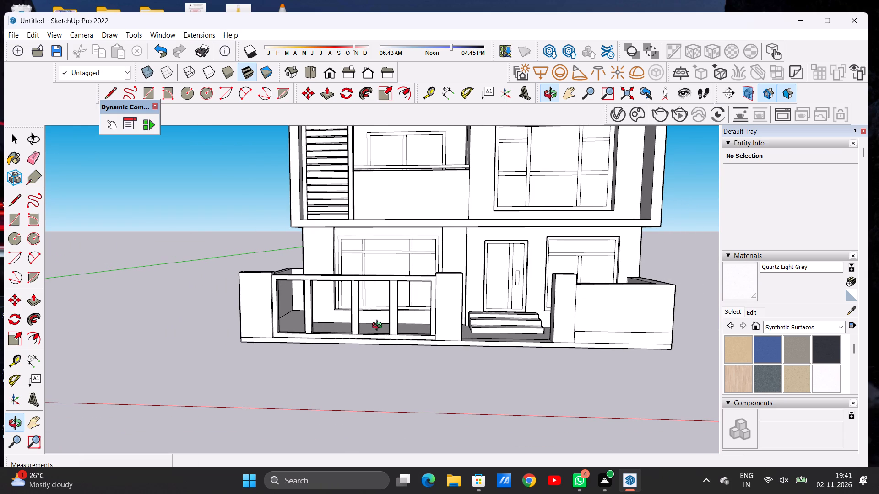
{"action": "scroll", "coordinate": [364, 326], "scroll_direction": "up", "scroll_amount": 3}
{"action": "scroll", "coordinate": [364, 326], "scroll_direction": "down", "scroll_amount": 1}
{"action": "scroll", "coordinate": [364, 326], "scroll_direction": "up", "scroll_amount": 8}
Push/Pull the entrance-side face of the middle slat inward about 7 13/16".
{"action": "left_click_drag", "start_coordinate": [371, 328], "coordinate": [327, 330]}
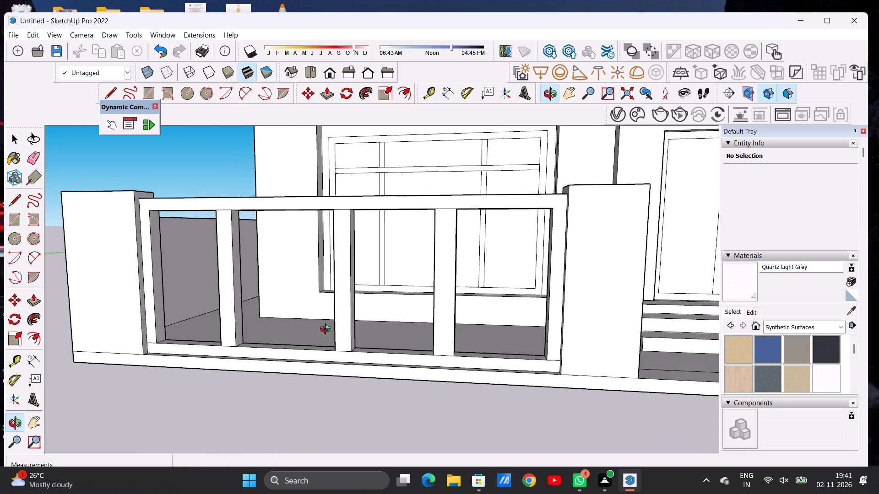
{"action": "left_click_drag", "start_coordinate": [327, 330], "coordinate": [518, 354]}
{"action": "scroll", "coordinate": [439, 365], "scroll_direction": "up", "scroll_amount": 7}
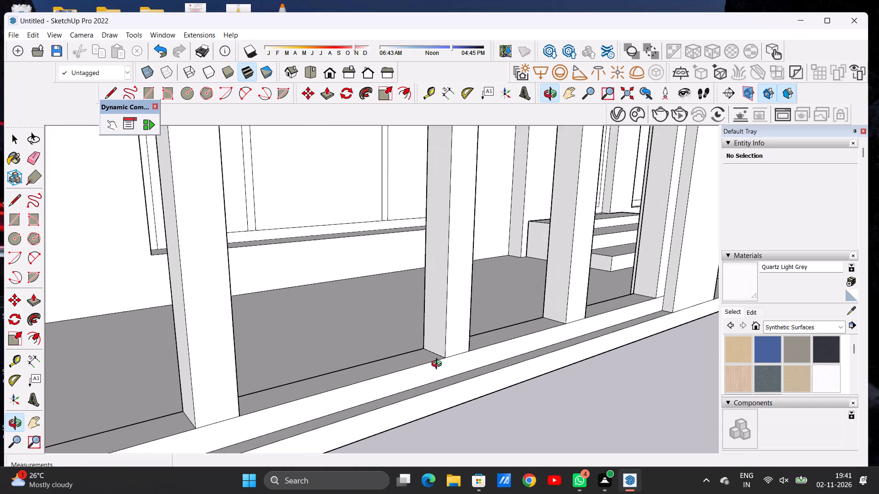
{"action": "left_click_drag", "start_coordinate": [473, 333], "coordinate": [289, 347]}
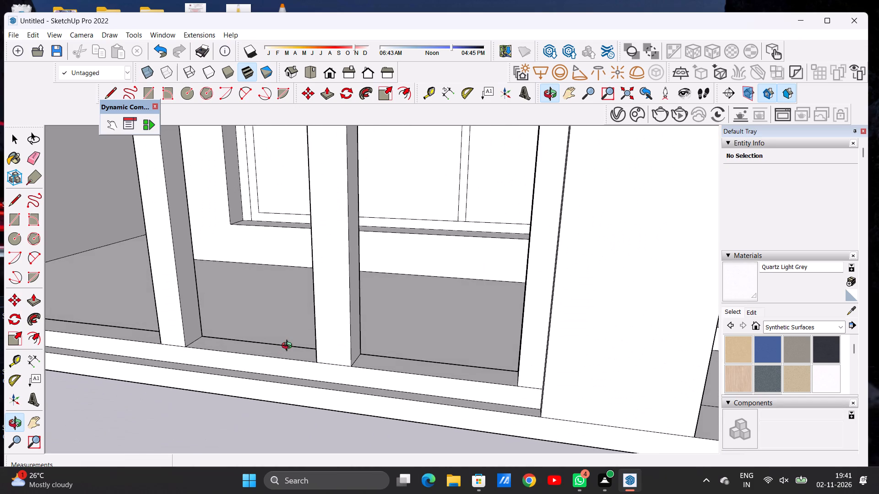
{"action": "key", "text": "p"}
{"action": "left_click", "coordinate": [194, 322]}
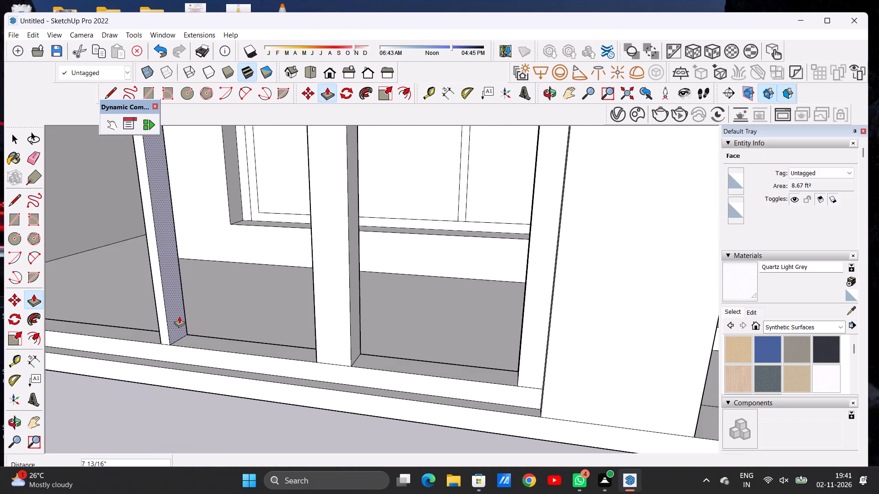
{"action": "left_click", "coordinate": [179, 316]}
{"action": "key", "text": "space"}
Push/Pull the opposite face of the middle slat outward about 9 3/16" toward the corner pillar.
{"action": "type", "text": "O"}
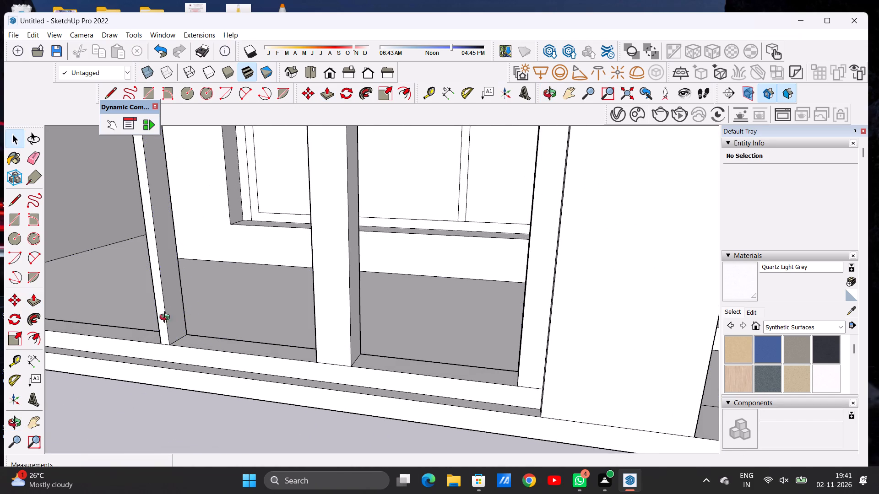
{"action": "left_click_drag", "start_coordinate": [136, 338], "coordinate": [310, 336]}
{"action": "key", "text": "p"}
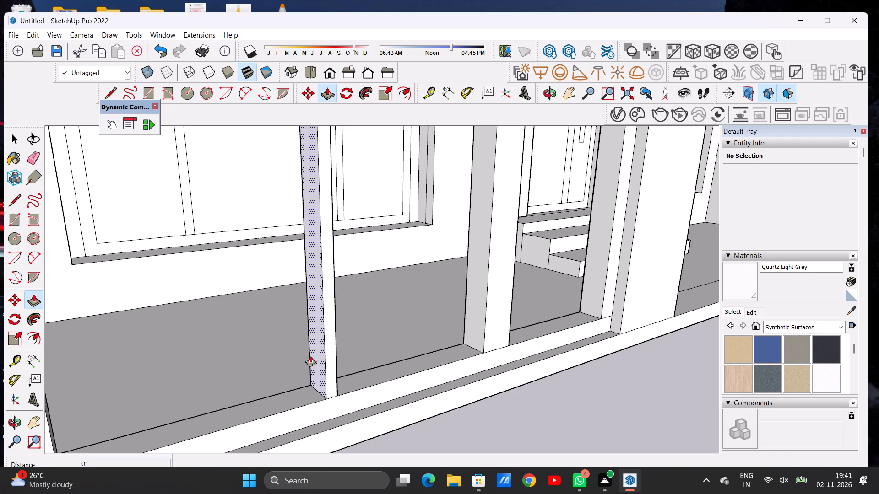
{"action": "left_click", "coordinate": [318, 366]}
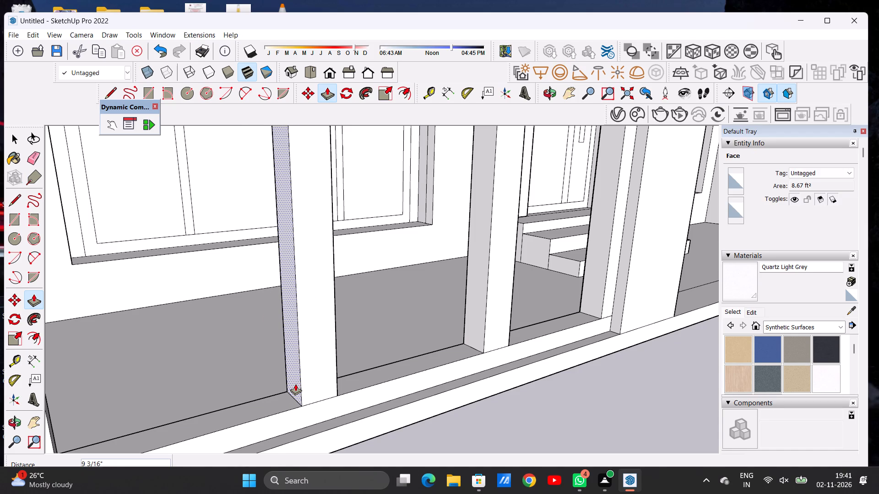
{"action": "left_click", "coordinate": [295, 384]}
{"action": "key", "text": "space"}
Examine the revised slat spacing in the front wall frame from several angles.
{"action": "key", "text": "o"}
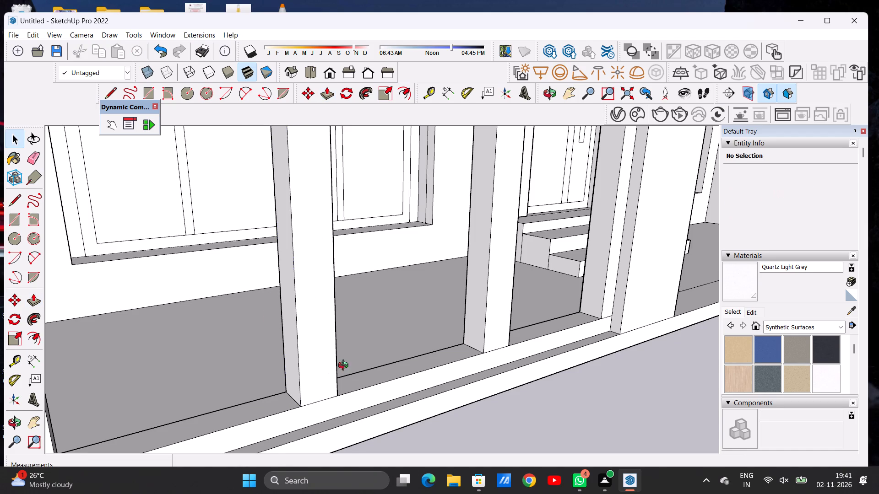
{"action": "left_click_drag", "start_coordinate": [447, 368], "coordinate": [322, 370]}
{"action": "scroll", "coordinate": [383, 359], "scroll_direction": "down", "scroll_amount": 5}
{"action": "scroll", "coordinate": [441, 353], "scroll_direction": "up", "scroll_amount": 1}
{"action": "scroll", "coordinate": [453, 347], "scroll_direction": "down", "scroll_amount": 15}
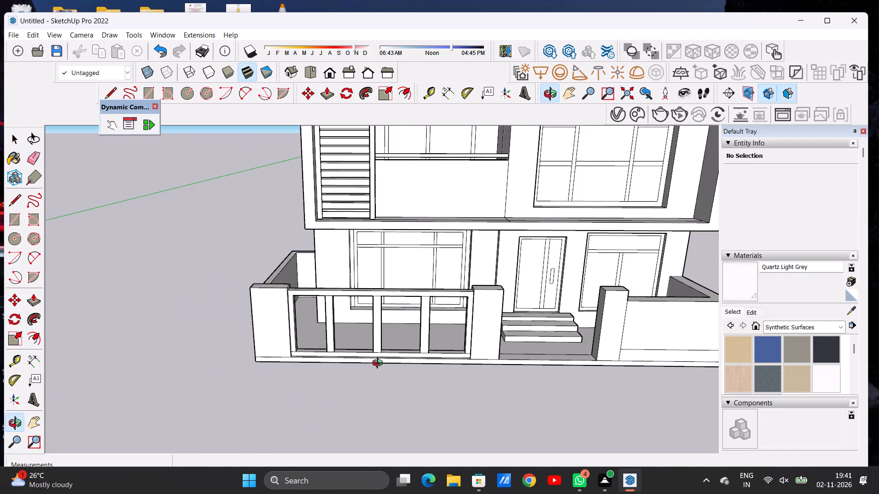
{"action": "left_click_drag", "start_coordinate": [380, 364], "coordinate": [369, 332]}
{"action": "scroll", "coordinate": [261, 342], "scroll_direction": "down", "scroll_amount": 8}
{"action": "scroll", "coordinate": [299, 345], "scroll_direction": "up", "scroll_amount": 14}
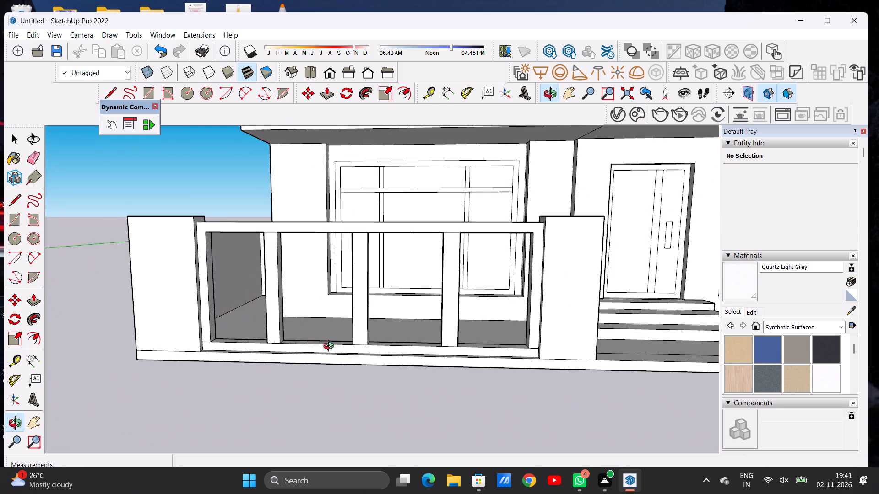
{"action": "left_click_drag", "start_coordinate": [293, 343], "coordinate": [314, 345]}
{"action": "left_click", "coordinate": [314, 345]}
{"action": "left_click_drag", "start_coordinate": [266, 340], "coordinate": [267, 365]}
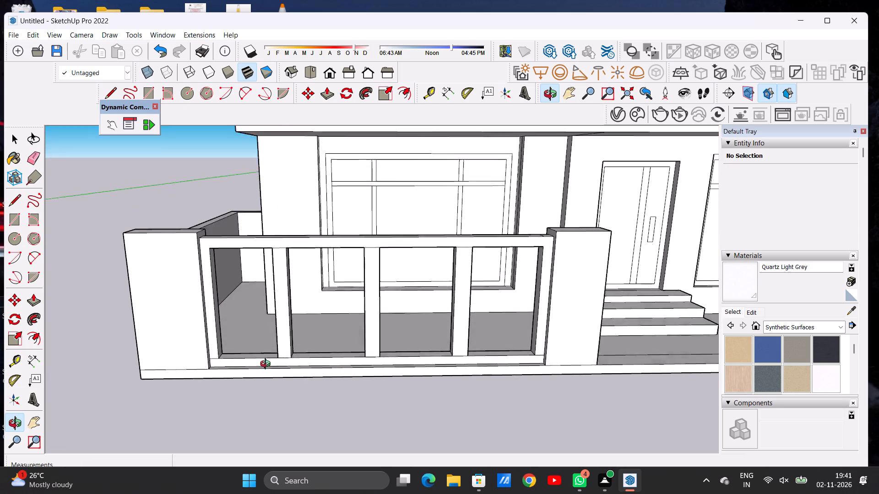
{"action": "left_click_drag", "start_coordinate": [267, 365], "coordinate": [261, 393]}
{"action": "scroll", "coordinate": [348, 373], "scroll_direction": "down", "scroll_amount": 2}
{"action": "scroll", "coordinate": [253, 372], "scroll_direction": "up", "scroll_amount": 4}
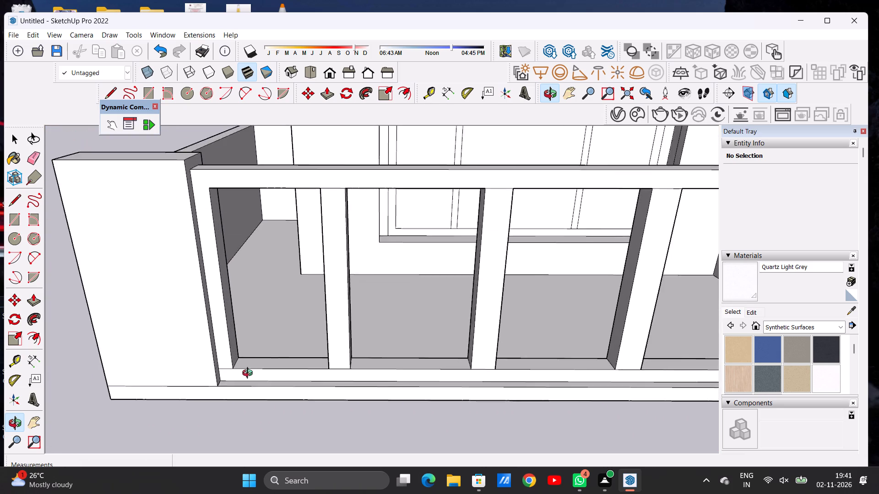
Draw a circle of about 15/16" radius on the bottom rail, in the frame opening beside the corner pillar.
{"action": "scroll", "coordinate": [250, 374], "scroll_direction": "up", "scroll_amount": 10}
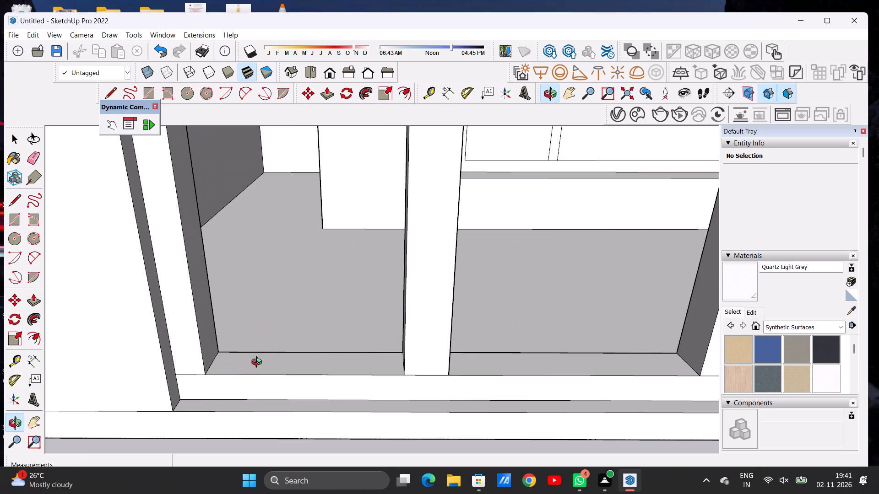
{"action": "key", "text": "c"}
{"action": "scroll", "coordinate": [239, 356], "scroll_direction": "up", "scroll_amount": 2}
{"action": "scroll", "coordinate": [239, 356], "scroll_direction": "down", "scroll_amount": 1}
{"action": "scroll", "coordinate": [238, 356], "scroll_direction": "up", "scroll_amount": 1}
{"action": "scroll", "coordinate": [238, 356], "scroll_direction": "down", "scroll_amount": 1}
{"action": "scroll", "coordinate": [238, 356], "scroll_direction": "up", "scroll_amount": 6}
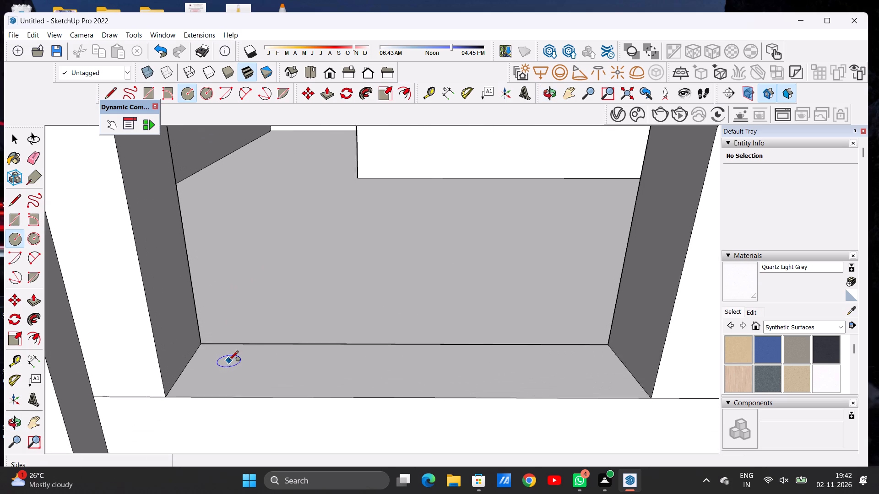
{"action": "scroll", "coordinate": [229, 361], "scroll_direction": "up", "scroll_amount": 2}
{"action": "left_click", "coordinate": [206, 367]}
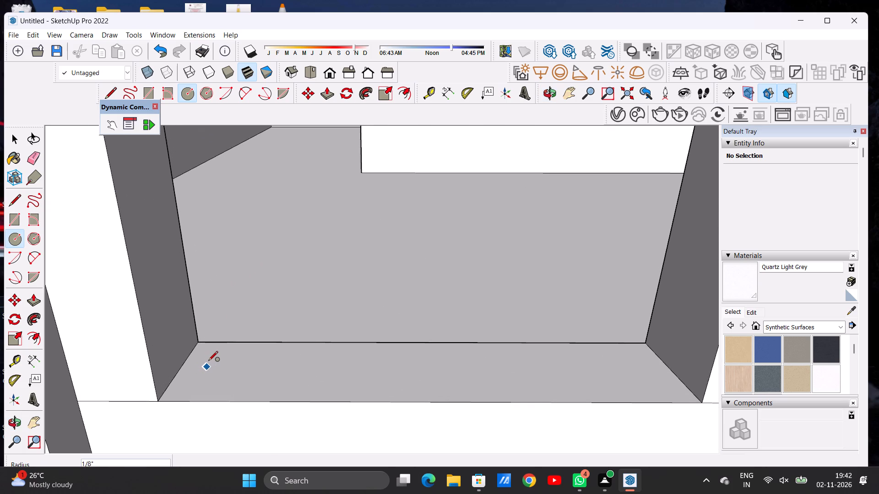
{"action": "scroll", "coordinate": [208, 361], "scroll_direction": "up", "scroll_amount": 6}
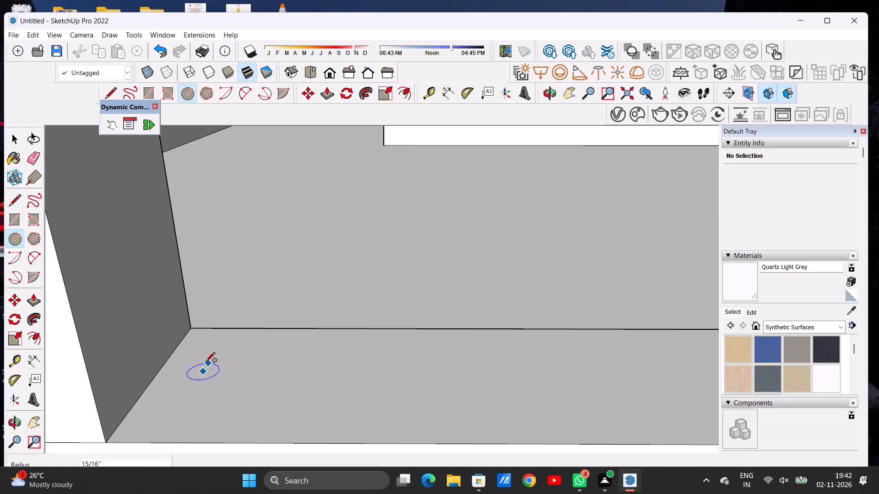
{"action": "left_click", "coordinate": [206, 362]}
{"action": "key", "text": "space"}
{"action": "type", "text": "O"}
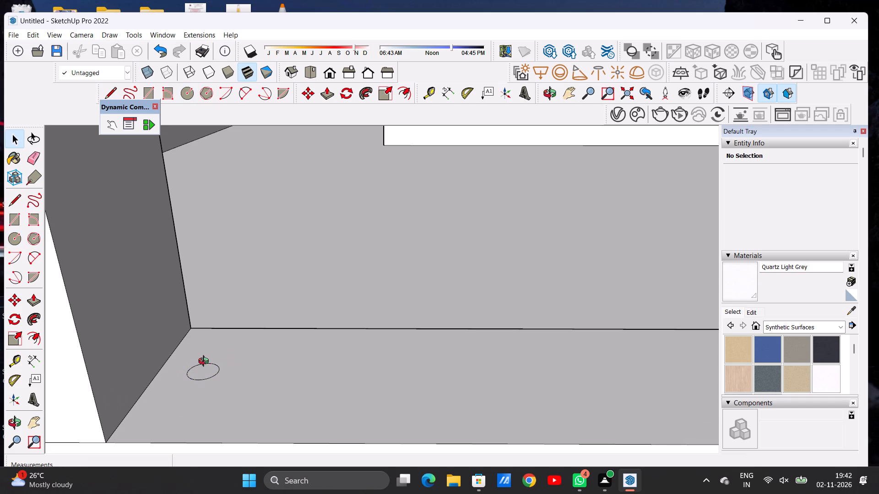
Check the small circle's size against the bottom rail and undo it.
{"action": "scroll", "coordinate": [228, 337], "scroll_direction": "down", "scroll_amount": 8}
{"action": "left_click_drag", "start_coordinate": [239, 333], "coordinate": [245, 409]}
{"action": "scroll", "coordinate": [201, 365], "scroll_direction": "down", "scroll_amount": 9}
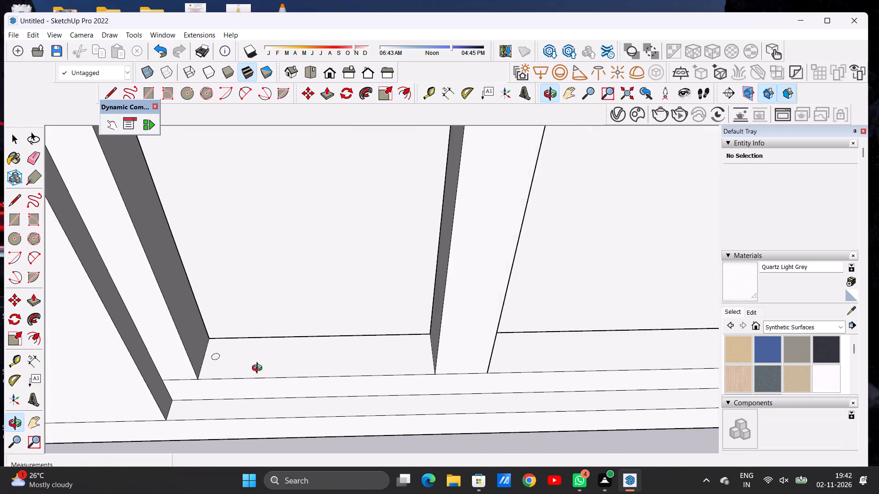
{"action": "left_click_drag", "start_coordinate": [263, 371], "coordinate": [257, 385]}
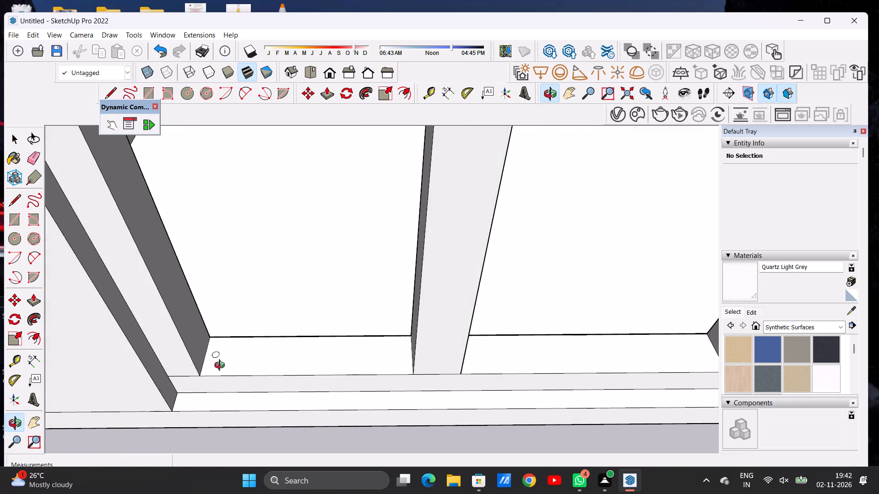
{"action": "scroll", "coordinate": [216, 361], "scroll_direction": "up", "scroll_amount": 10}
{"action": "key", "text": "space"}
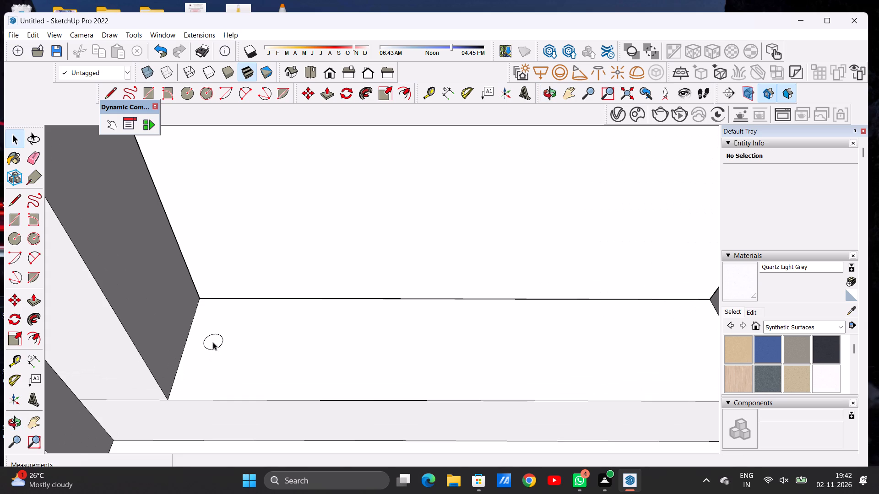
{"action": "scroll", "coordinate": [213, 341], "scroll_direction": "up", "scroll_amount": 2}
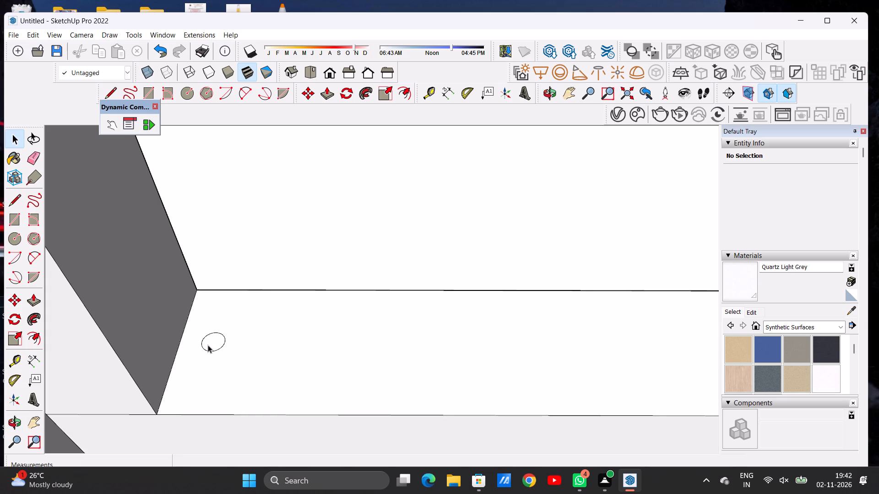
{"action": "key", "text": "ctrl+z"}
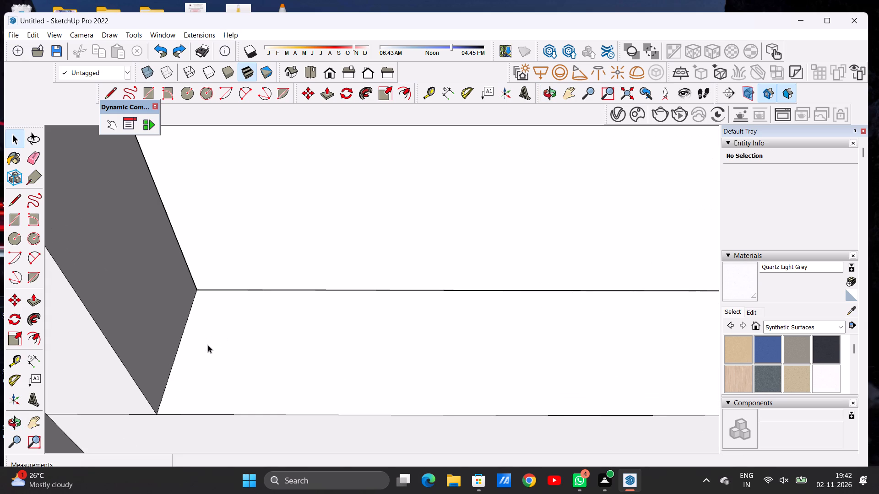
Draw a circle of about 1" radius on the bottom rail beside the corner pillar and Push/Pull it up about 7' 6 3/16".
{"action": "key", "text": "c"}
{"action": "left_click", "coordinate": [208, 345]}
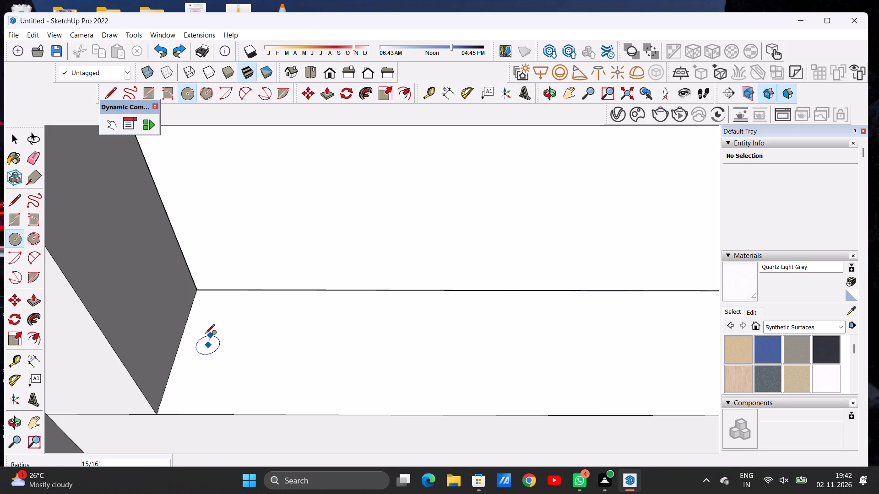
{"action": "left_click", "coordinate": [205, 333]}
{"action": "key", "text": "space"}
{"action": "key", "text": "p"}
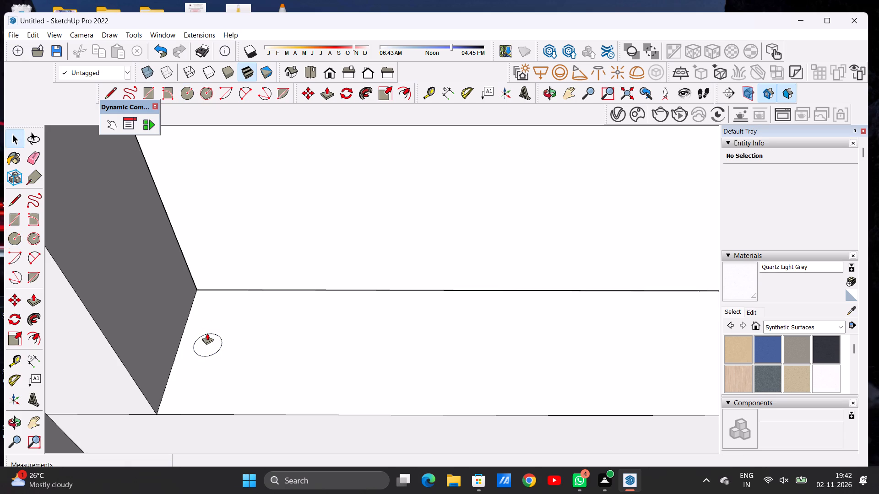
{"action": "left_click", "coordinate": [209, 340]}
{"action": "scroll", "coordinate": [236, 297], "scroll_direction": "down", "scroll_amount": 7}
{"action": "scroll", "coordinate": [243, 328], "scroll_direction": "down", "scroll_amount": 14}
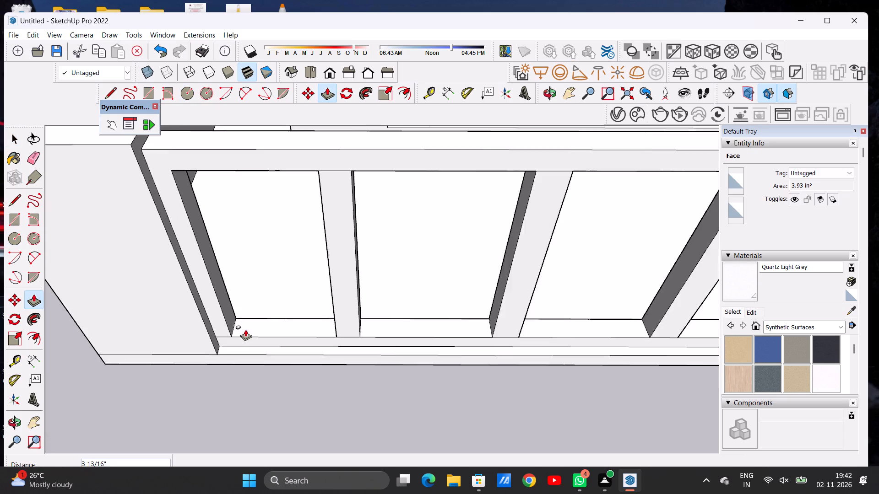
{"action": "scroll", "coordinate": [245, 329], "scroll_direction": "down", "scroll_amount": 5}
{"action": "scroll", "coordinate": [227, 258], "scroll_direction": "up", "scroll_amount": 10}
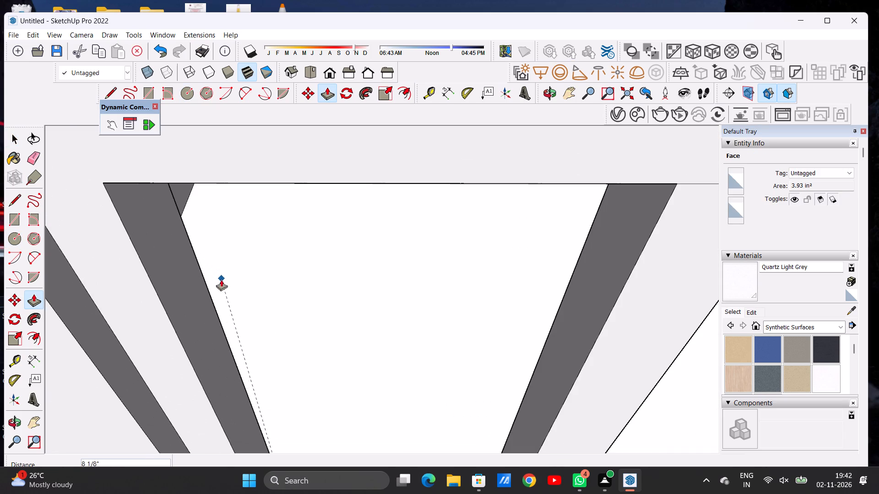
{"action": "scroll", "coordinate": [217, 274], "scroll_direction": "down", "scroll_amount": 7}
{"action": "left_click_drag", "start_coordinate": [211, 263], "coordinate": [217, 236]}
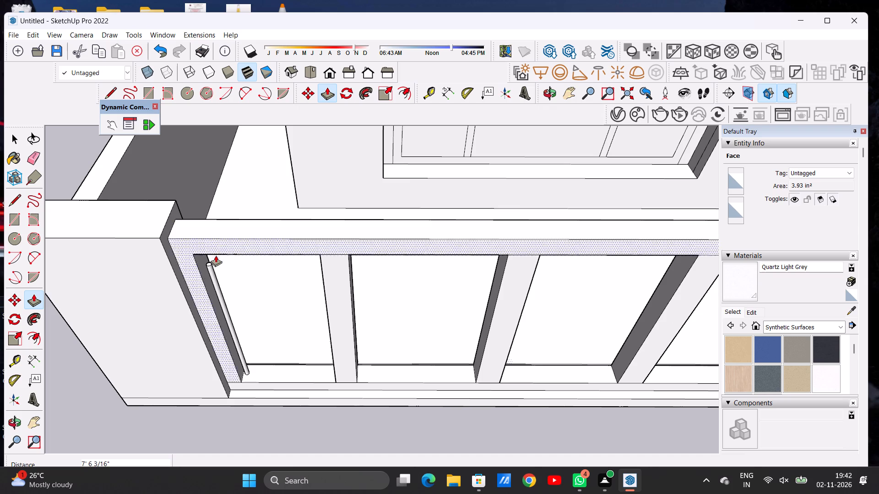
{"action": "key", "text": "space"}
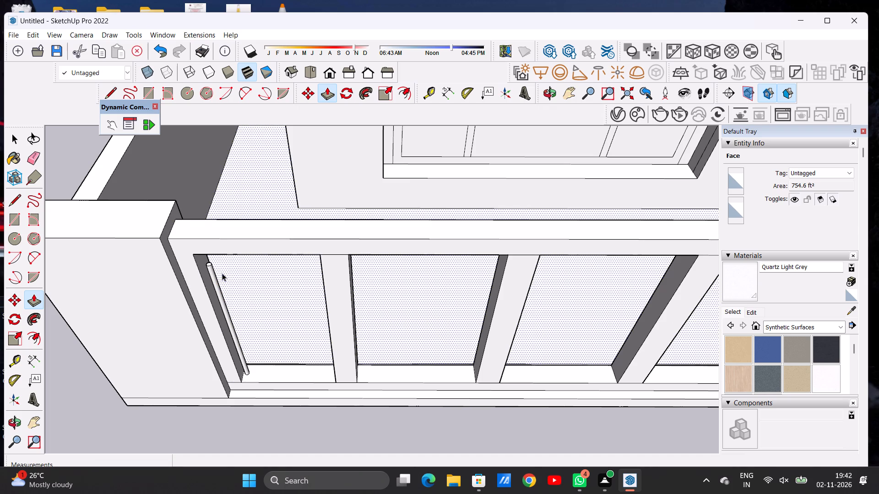
Examine the thin bar's proportions within the frame opening from the front and from above.
{"action": "scroll", "coordinate": [233, 322], "scroll_direction": "down", "scroll_amount": 5}
{"action": "scroll", "coordinate": [282, 360], "scroll_direction": "up", "scroll_amount": 1}
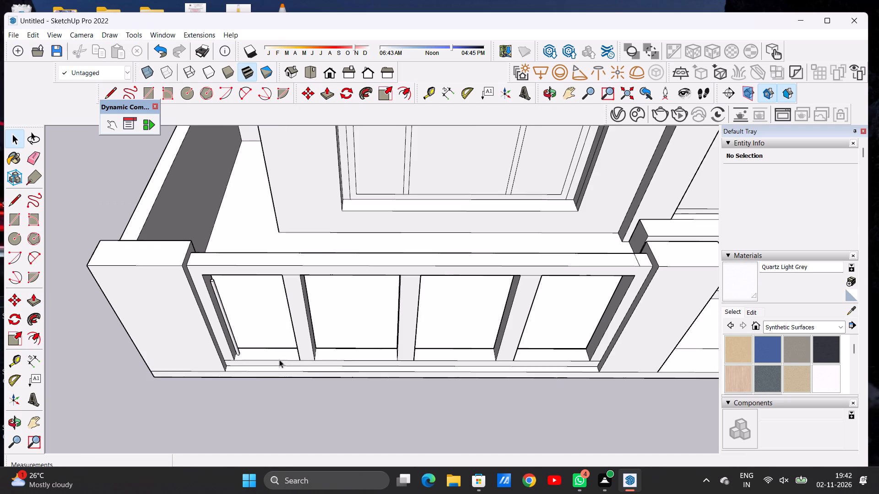
{"action": "scroll", "coordinate": [208, 365], "scroll_direction": "up", "scroll_amount": 1}
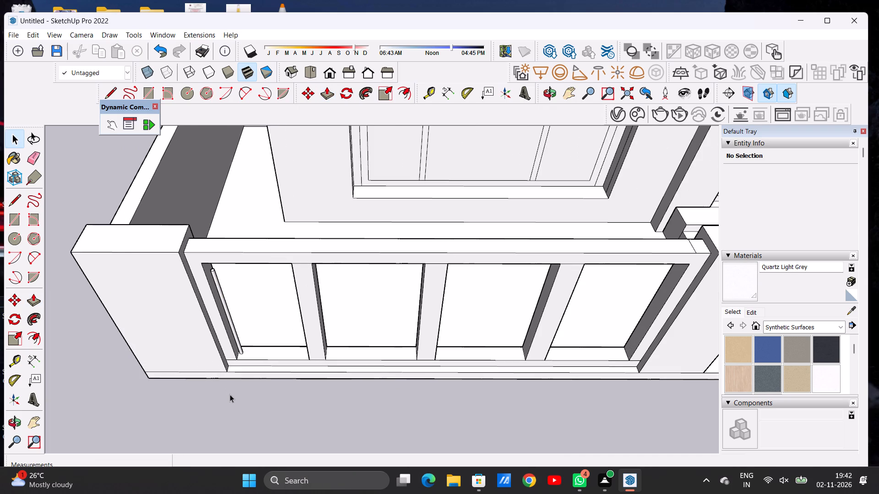
{"action": "left_click", "coordinate": [552, 93]}
{"action": "left_click_drag", "start_coordinate": [276, 387], "coordinate": [267, 218]}
{"action": "left_click_drag", "start_coordinate": [268, 287], "coordinate": [260, 343]}
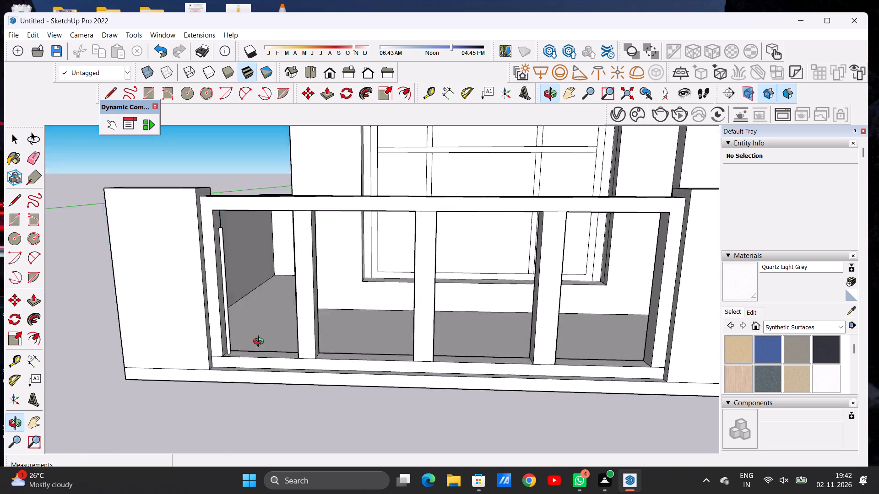
{"action": "left_click_drag", "start_coordinate": [260, 343], "coordinate": [245, 419]}
{"action": "scroll", "coordinate": [231, 381], "scroll_direction": "up", "scroll_amount": 14}
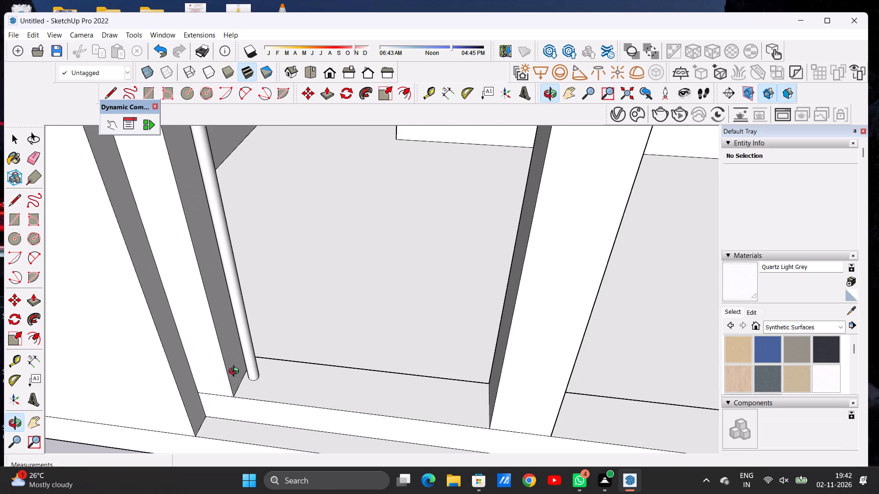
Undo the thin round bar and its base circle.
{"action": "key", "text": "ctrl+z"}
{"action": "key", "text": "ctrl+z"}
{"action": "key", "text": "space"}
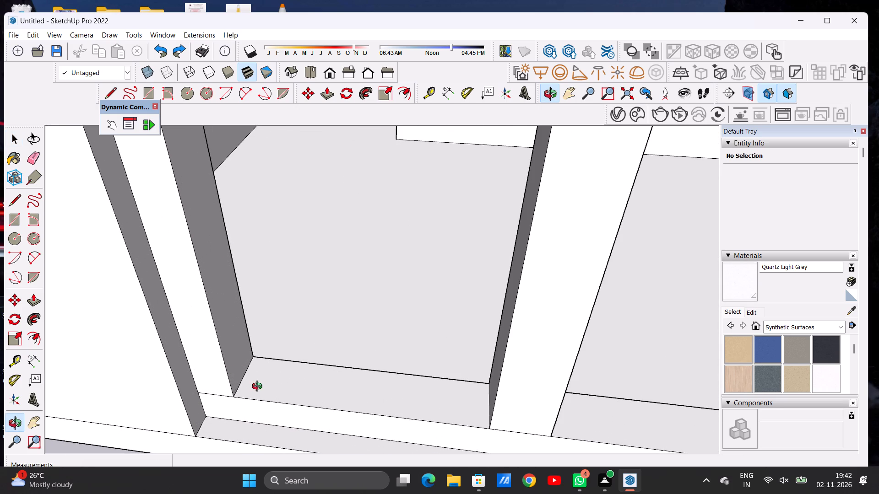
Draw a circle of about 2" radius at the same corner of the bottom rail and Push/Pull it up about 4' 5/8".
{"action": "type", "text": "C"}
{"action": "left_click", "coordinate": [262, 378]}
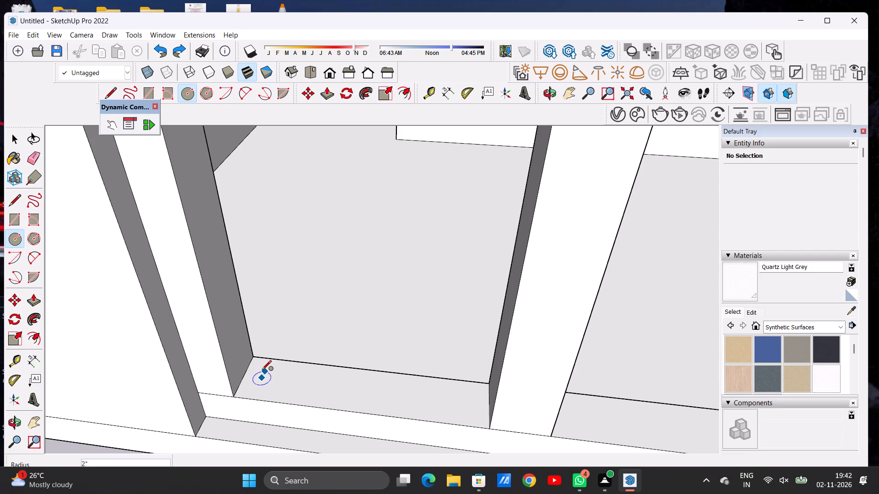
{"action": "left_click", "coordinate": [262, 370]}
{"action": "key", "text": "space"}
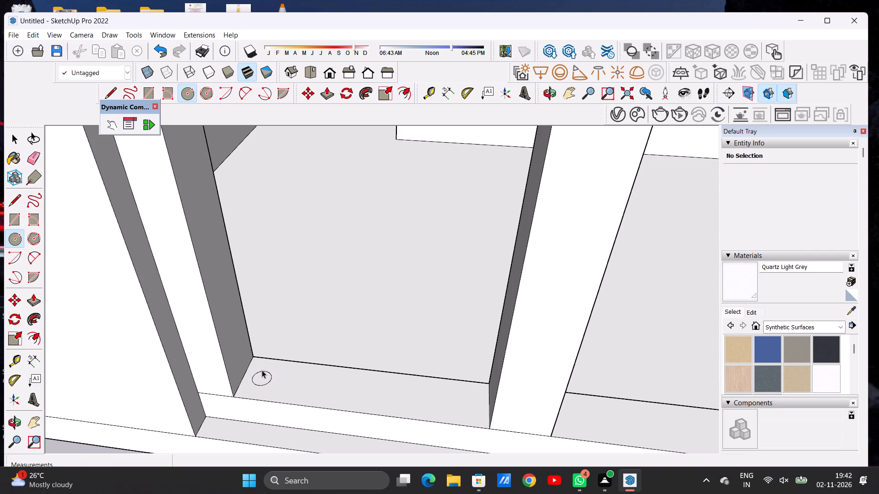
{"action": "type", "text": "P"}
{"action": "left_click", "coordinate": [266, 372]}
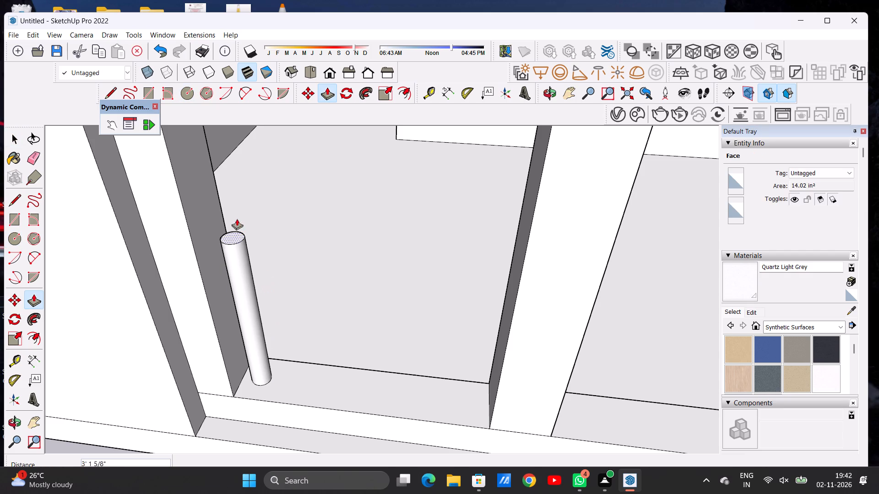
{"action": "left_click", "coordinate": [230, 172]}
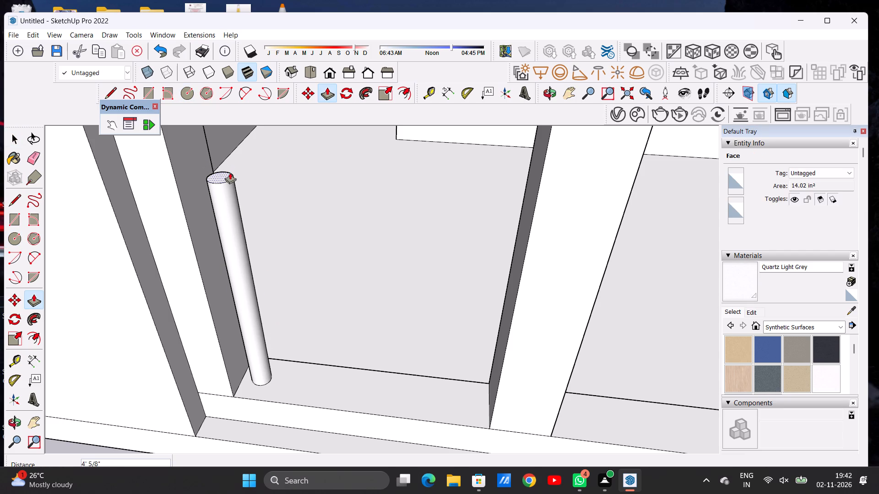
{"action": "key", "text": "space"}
Examine the thicker bar's thickness and height in the frame from the front and from above.
{"action": "left_click", "coordinate": [550, 98]}
{"action": "left_click_drag", "start_coordinate": [428, 332], "coordinate": [428, 255]}
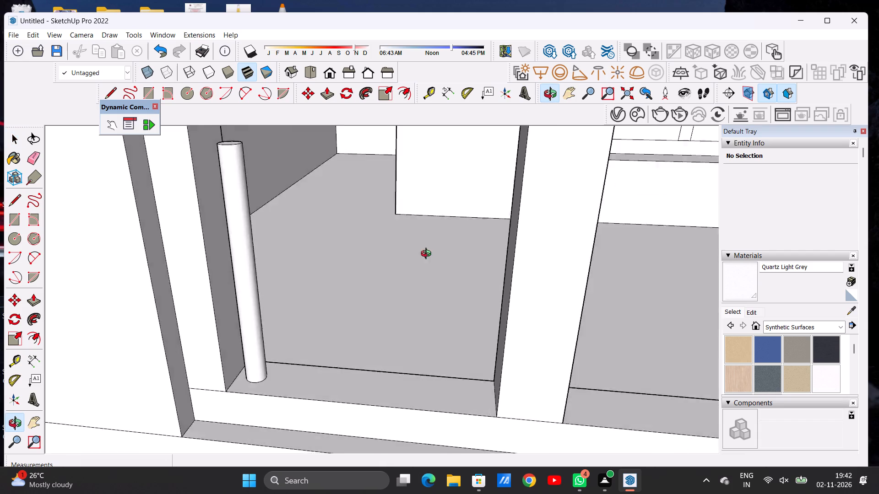
{"action": "left_click_drag", "start_coordinate": [428, 255], "coordinate": [429, 248]}
{"action": "scroll", "coordinate": [366, 332], "scroll_direction": "down", "scroll_amount": 7}
{"action": "left_click_drag", "start_coordinate": [347, 343], "coordinate": [352, 301]}
{"action": "scroll", "coordinate": [275, 355], "scroll_direction": "down", "scroll_amount": 8}
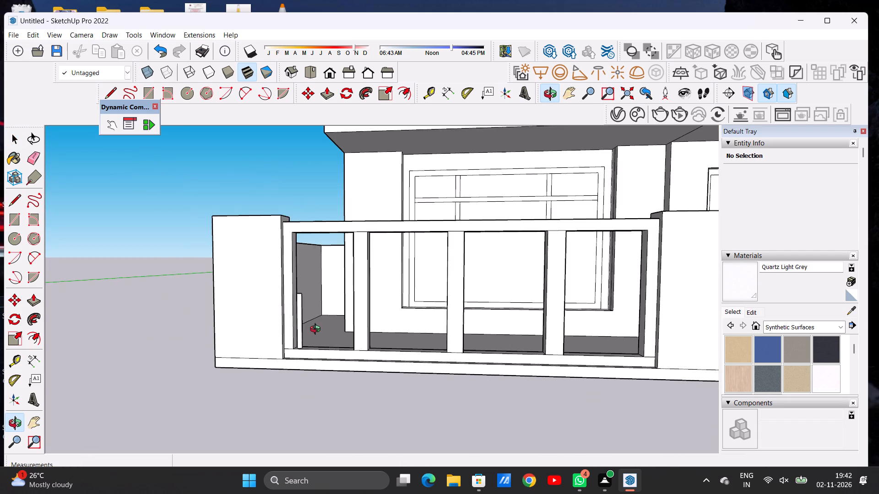
{"action": "left_click_drag", "start_coordinate": [320, 323], "coordinate": [304, 442]}
{"action": "scroll", "coordinate": [306, 374], "scroll_direction": "up", "scroll_amount": 14}
{"action": "scroll", "coordinate": [306, 373], "scroll_direction": "down", "scroll_amount": 1}
{"action": "scroll", "coordinate": [306, 373], "scroll_direction": "up", "scroll_amount": 1}
{"action": "scroll", "coordinate": [306, 373], "scroll_direction": "down", "scroll_amount": 1}
{"action": "scroll", "coordinate": [306, 373], "scroll_direction": "up", "scroll_amount": 1}
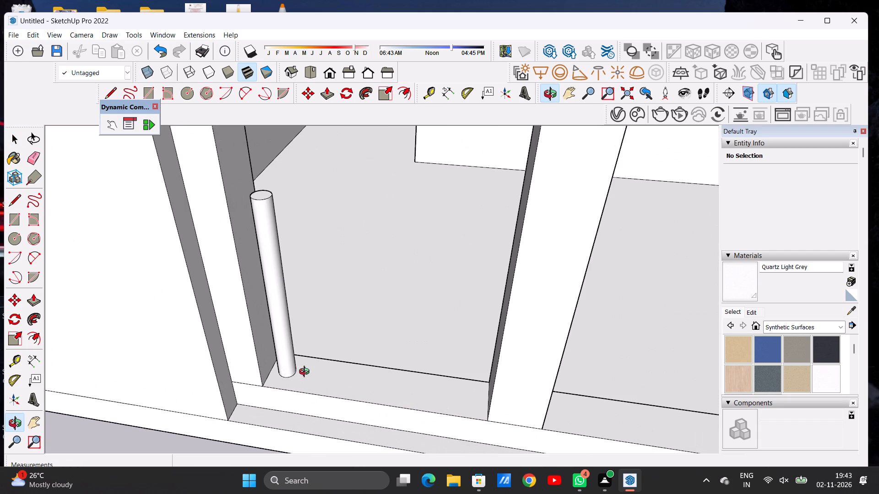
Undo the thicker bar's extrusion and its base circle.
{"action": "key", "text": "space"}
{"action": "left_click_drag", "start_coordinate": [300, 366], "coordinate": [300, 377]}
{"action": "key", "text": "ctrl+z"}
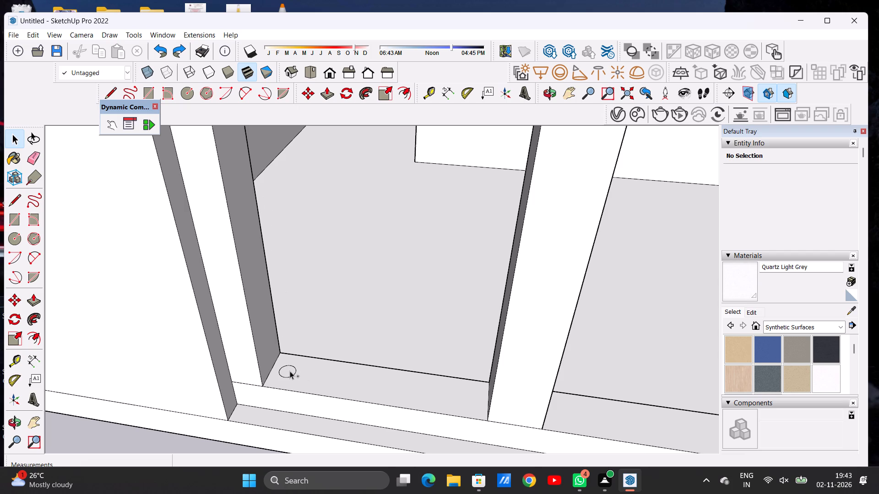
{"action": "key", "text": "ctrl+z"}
Draw a new circle of about 2" radius on the bottom rail beside the corner pillar and Push/Pull it up about 4' 3 1/8".
{"action": "key", "text": "c"}
{"action": "left_click", "coordinate": [290, 371]}
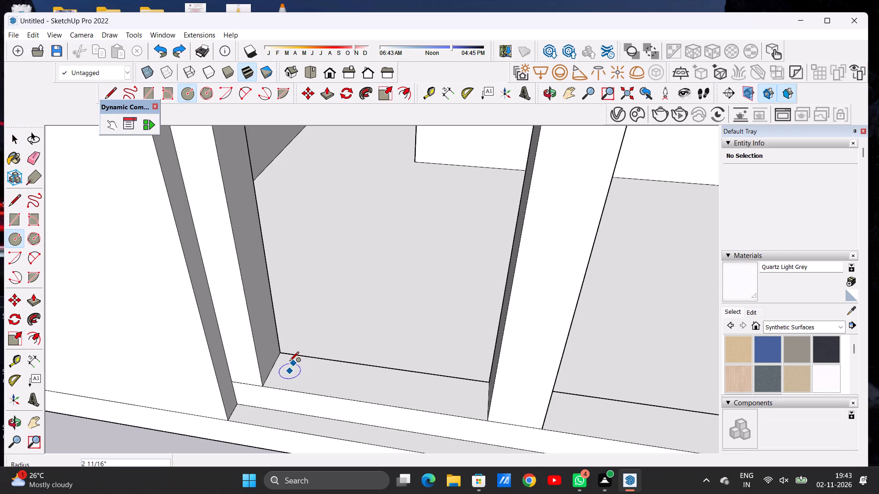
{"action": "scroll", "coordinate": [289, 362], "scroll_direction": "up", "scroll_amount": 3}
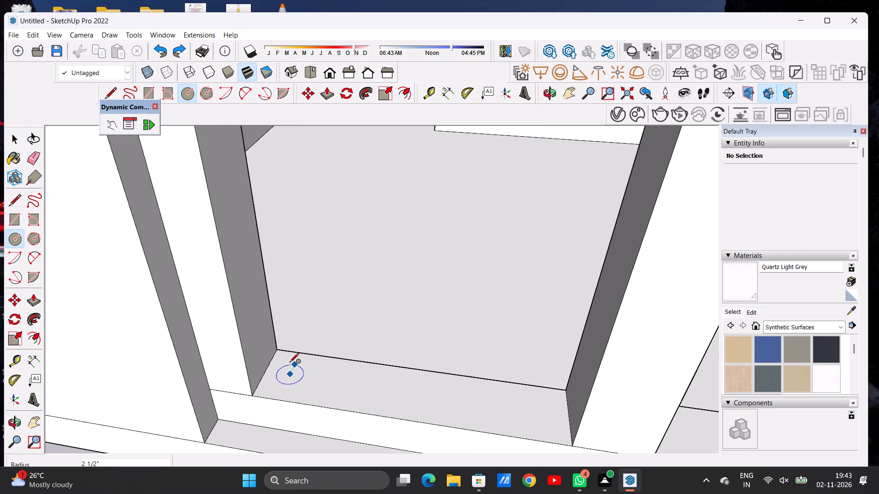
{"action": "left_click", "coordinate": [289, 365]}
{"action": "key", "text": "space"}
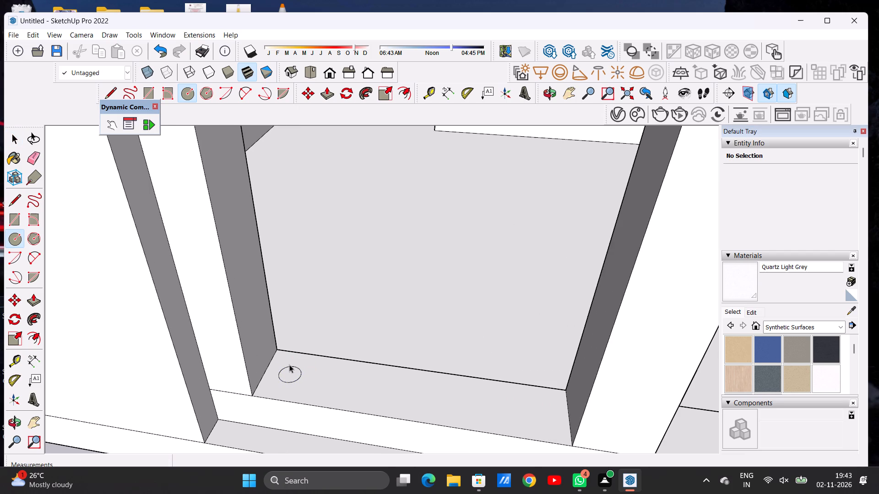
{"action": "type", "text": "P"}
{"action": "scroll", "coordinate": [298, 370], "scroll_direction": "up", "scroll_amount": 5}
{"action": "left_click", "coordinate": [289, 373]}
{"action": "scroll", "coordinate": [301, 330], "scroll_direction": "down", "scroll_amount": 7}
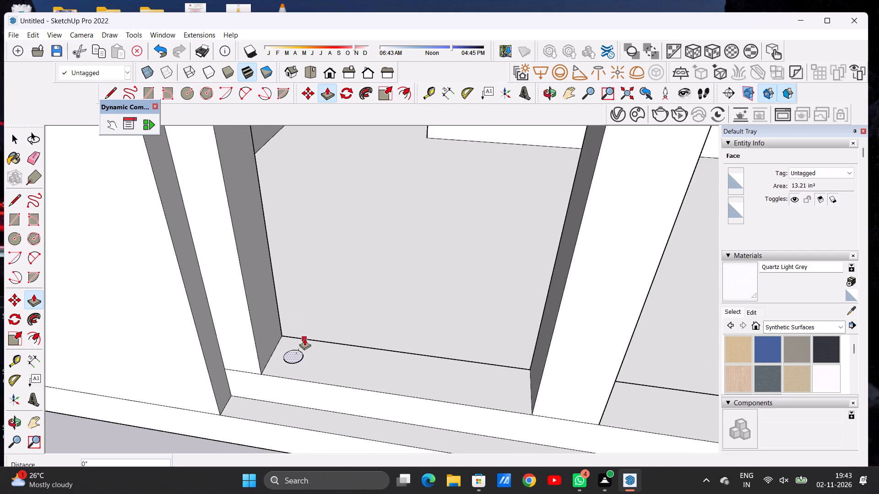
{"action": "scroll", "coordinate": [304, 339], "scroll_direction": "up", "scroll_amount": 1}
{"action": "scroll", "coordinate": [305, 340], "scroll_direction": "down", "scroll_amount": 5}
{"action": "left_click", "coordinate": [279, 217]}
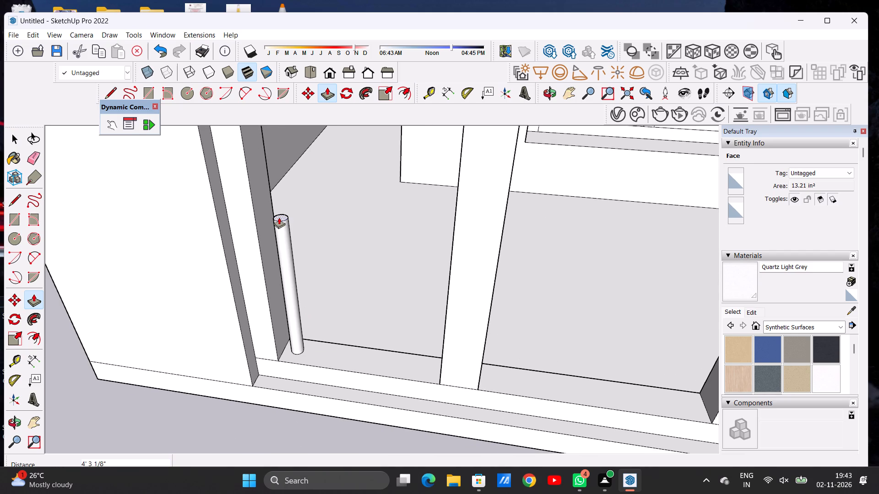
{"action": "key", "text": "space"}
{"action": "left_click", "coordinate": [549, 97]}
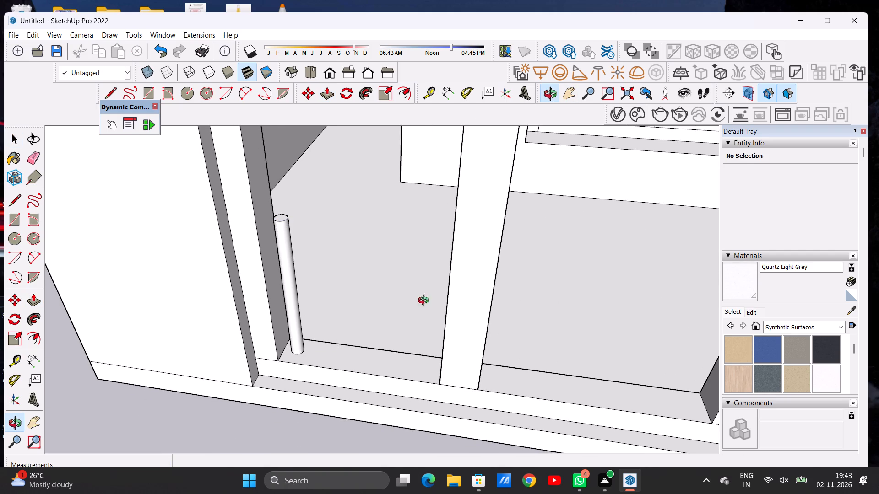
Examine the new bar's thickness and height in the frame from the front, from a low angle and from above.
{"action": "left_click_drag", "start_coordinate": [421, 316], "coordinate": [439, 212]}
{"action": "scroll", "coordinate": [340, 293], "scroll_direction": "down", "scroll_amount": 8}
{"action": "left_click_drag", "start_coordinate": [333, 291], "coordinate": [320, 321]}
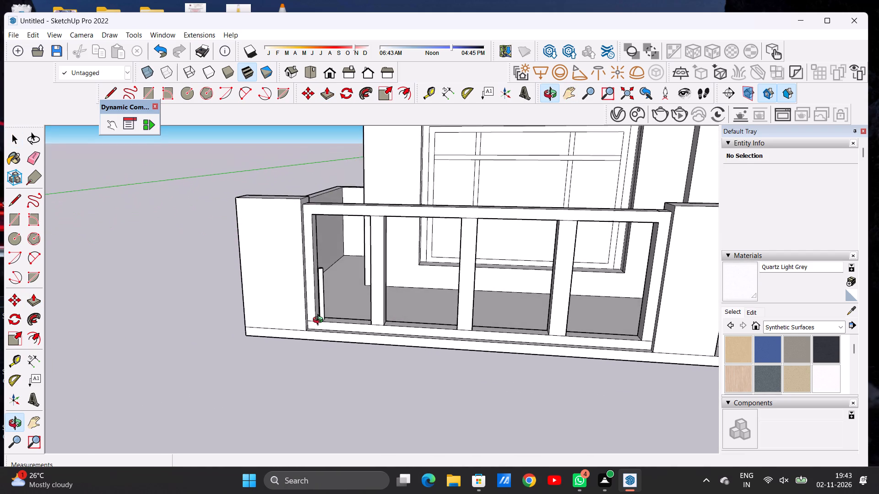
{"action": "left_click_drag", "start_coordinate": [320, 321], "coordinate": [324, 328]}
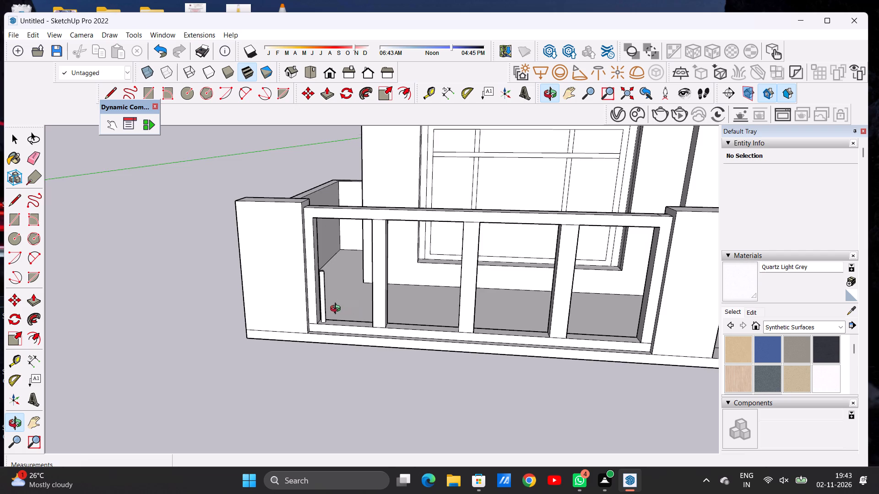
{"action": "left_click_drag", "start_coordinate": [338, 311], "coordinate": [344, 349]}
{"action": "scroll", "coordinate": [330, 290], "scroll_direction": "up", "scroll_amount": 6}
{"action": "left_click_drag", "start_coordinate": [335, 359], "coordinate": [351, 262]}
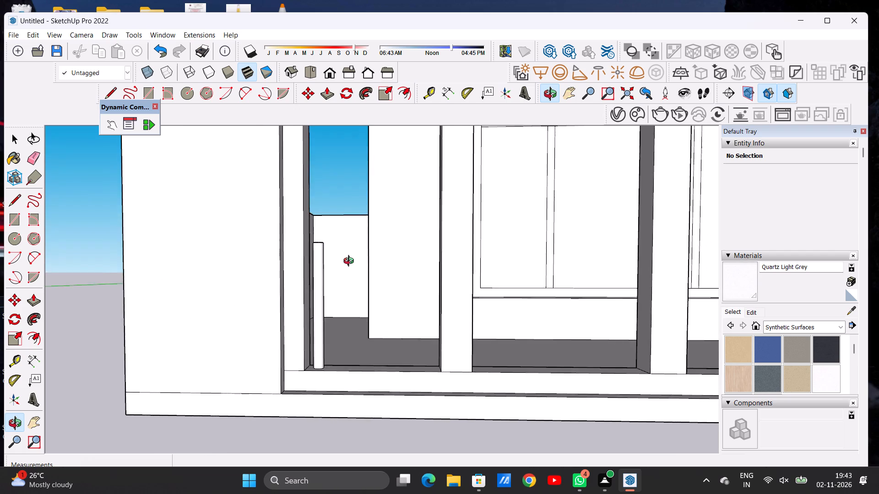
{"action": "left_click_drag", "start_coordinate": [351, 262], "coordinate": [351, 260]}
{"action": "scroll", "coordinate": [310, 329], "scroll_direction": "down", "scroll_amount": 6}
{"action": "left_click_drag", "start_coordinate": [402, 292], "coordinate": [398, 376]}
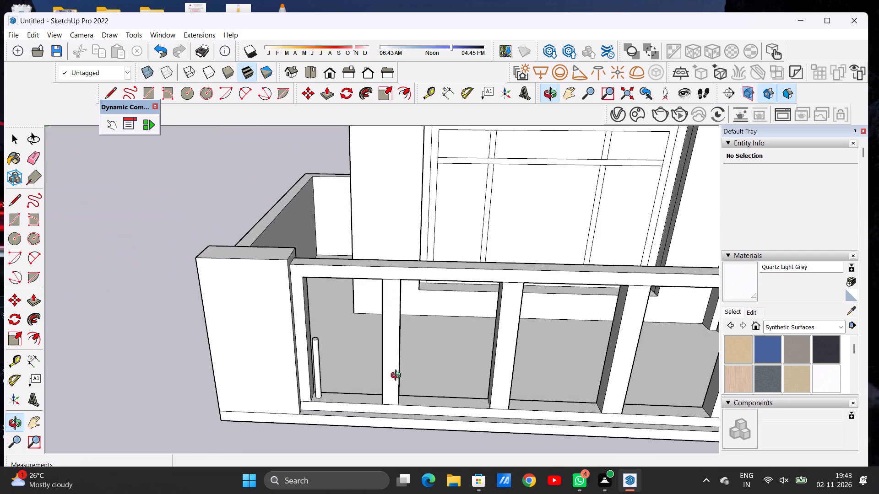
{"action": "scroll", "coordinate": [263, 275], "scroll_direction": "down", "scroll_amount": 7}
{"action": "left_click_drag", "start_coordinate": [311, 323], "coordinate": [327, 400]}
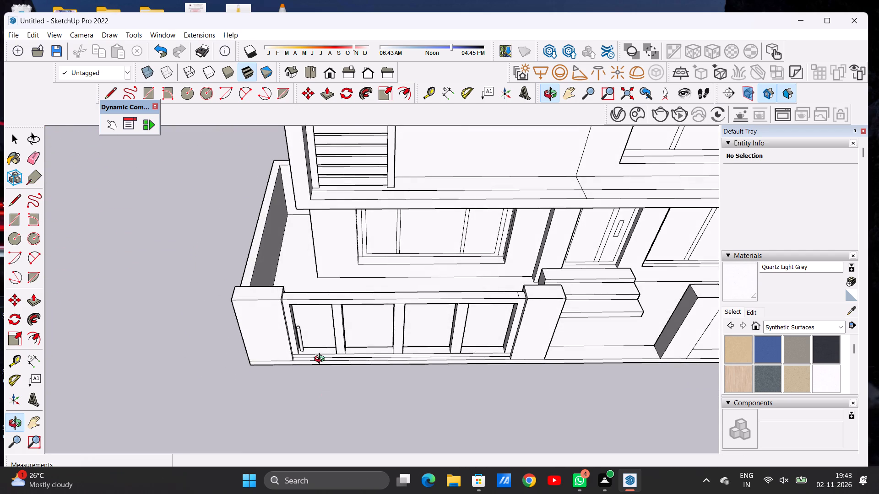
{"action": "scroll", "coordinate": [318, 355], "scroll_direction": "up", "scroll_amount": 16}
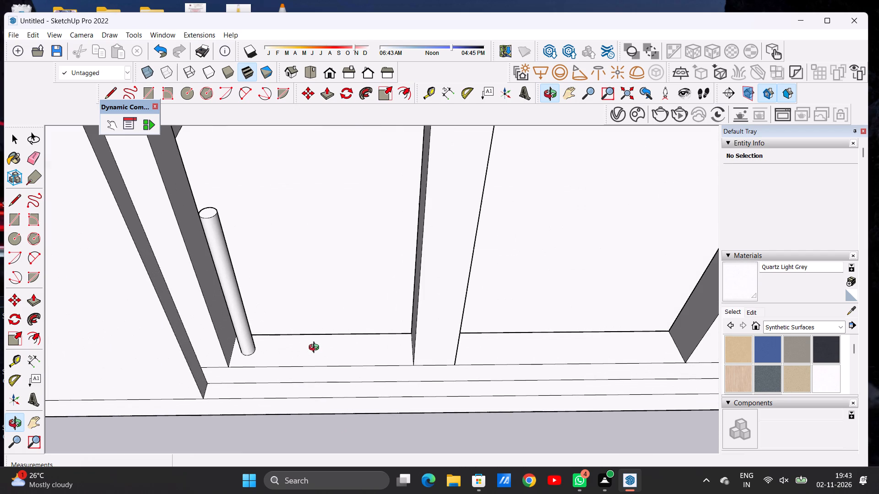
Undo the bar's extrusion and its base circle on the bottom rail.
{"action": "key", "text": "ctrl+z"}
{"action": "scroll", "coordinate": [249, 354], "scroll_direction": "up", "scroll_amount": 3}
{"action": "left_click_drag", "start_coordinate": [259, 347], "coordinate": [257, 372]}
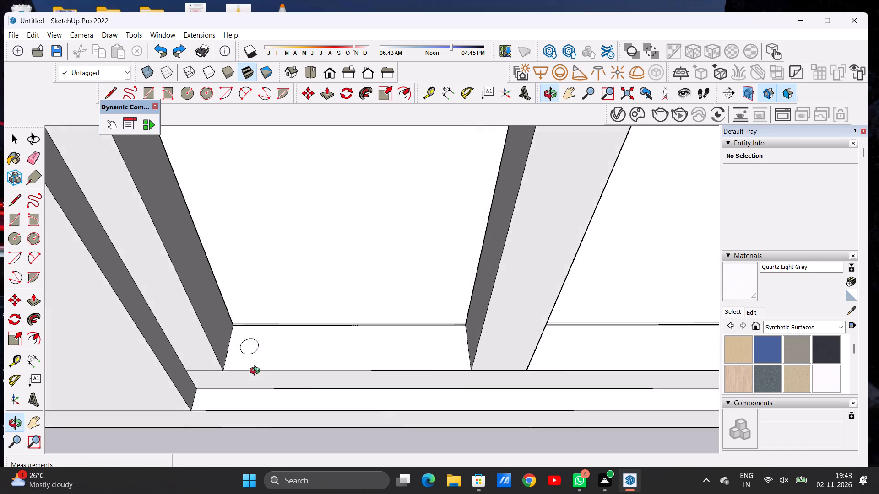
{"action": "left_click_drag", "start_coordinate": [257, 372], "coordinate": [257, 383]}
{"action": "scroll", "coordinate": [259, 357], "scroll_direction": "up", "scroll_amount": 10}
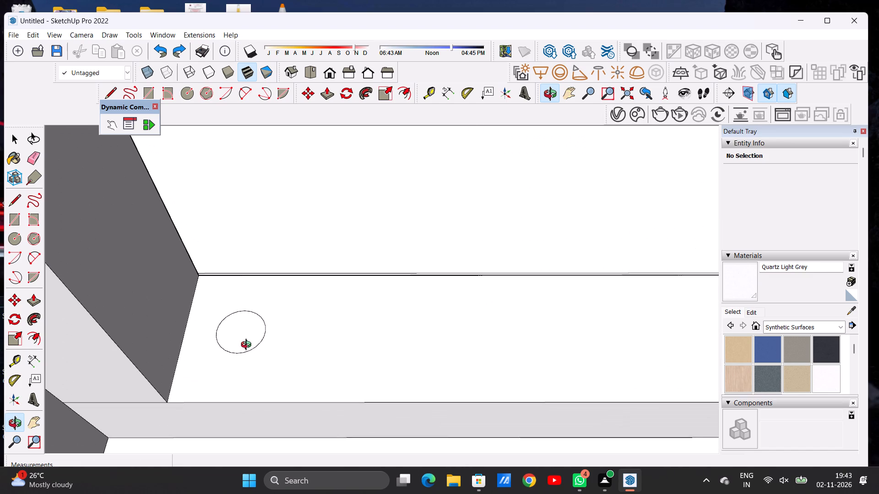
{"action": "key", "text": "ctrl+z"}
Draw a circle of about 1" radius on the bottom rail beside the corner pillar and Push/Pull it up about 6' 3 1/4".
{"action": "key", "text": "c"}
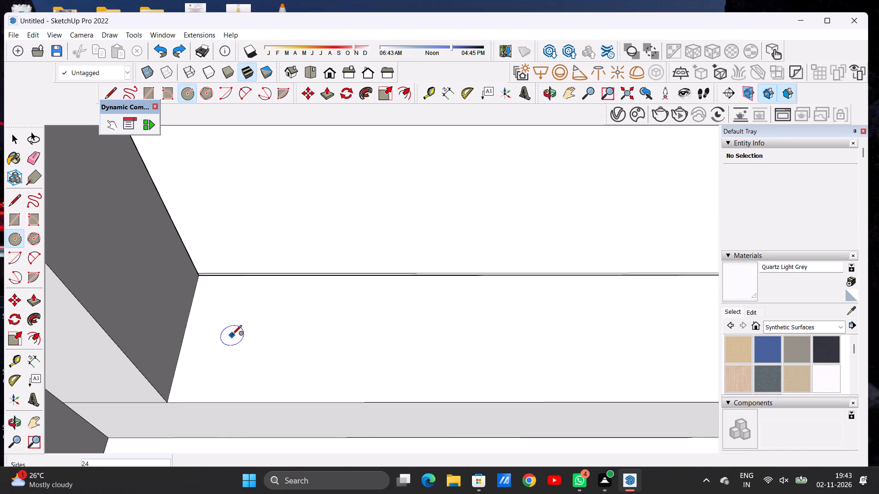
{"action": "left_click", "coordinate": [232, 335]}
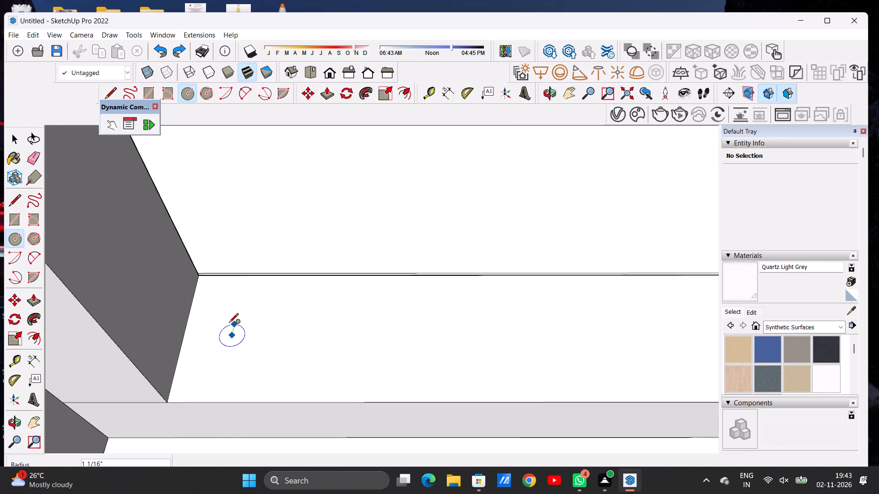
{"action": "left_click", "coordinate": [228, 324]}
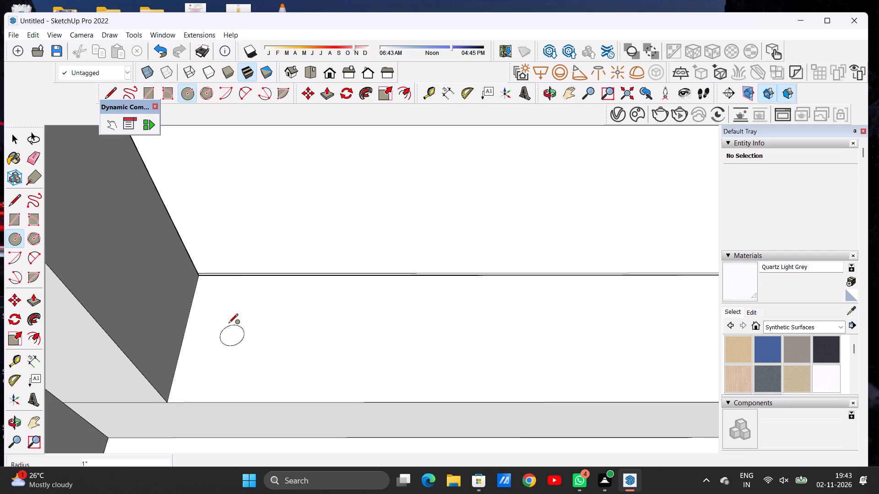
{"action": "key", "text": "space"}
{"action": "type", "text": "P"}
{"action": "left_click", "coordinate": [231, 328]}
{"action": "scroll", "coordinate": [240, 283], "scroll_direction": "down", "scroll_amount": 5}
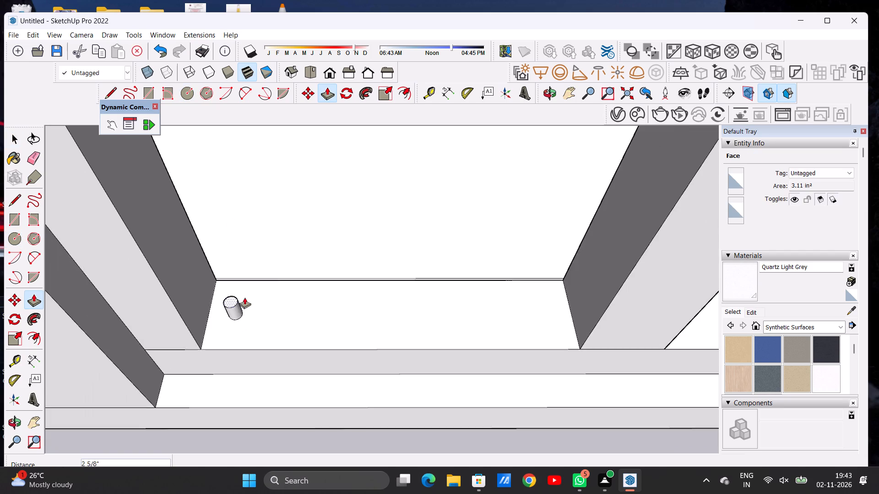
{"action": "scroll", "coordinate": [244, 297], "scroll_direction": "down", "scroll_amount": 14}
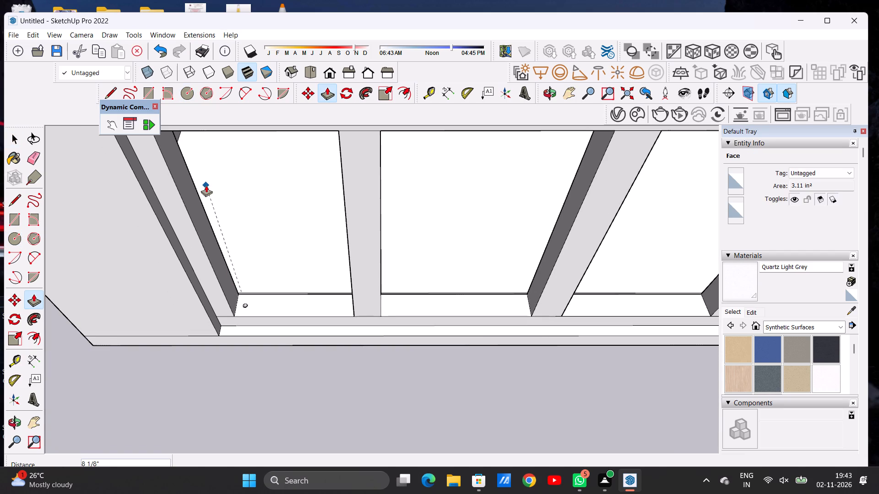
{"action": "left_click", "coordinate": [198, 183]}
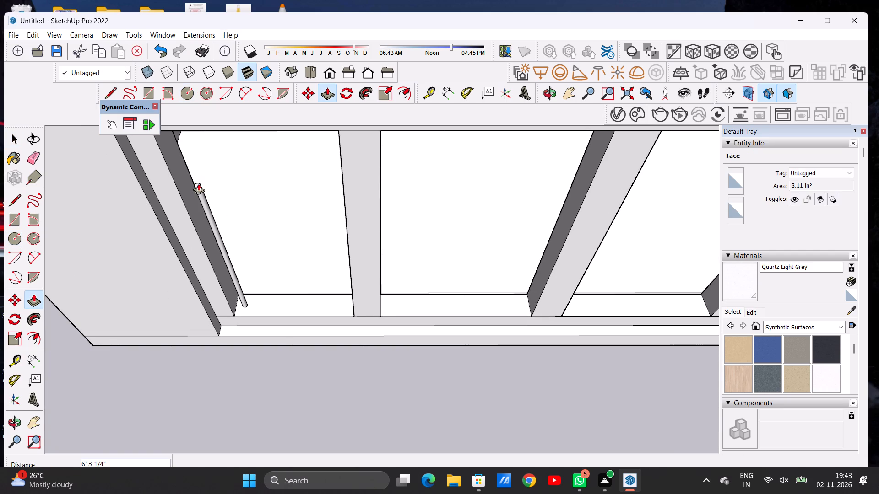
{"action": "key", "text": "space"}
Examine the thinner bar against the frame's slats from the front and from above.
{"action": "left_click", "coordinate": [549, 89]}
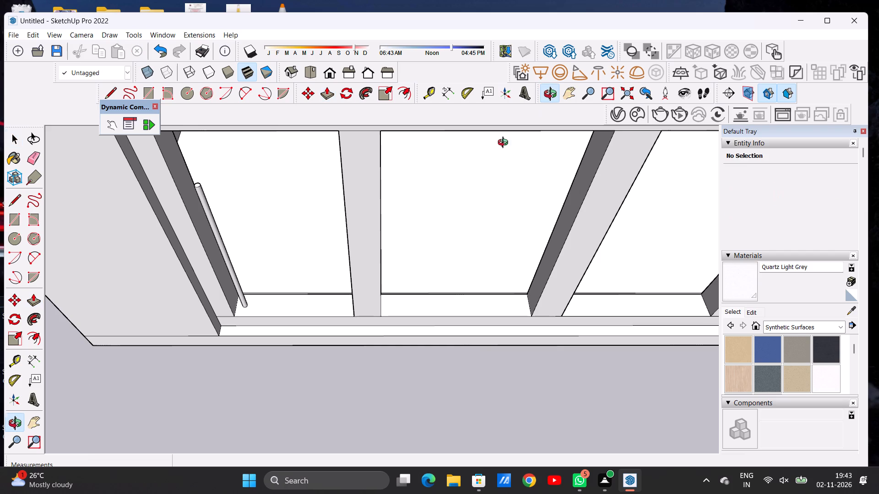
{"action": "left_click_drag", "start_coordinate": [432, 311], "coordinate": [445, 198]}
{"action": "scroll", "coordinate": [366, 297], "scroll_direction": "down", "scroll_amount": 6}
{"action": "left_click_drag", "start_coordinate": [347, 322], "coordinate": [324, 310]}
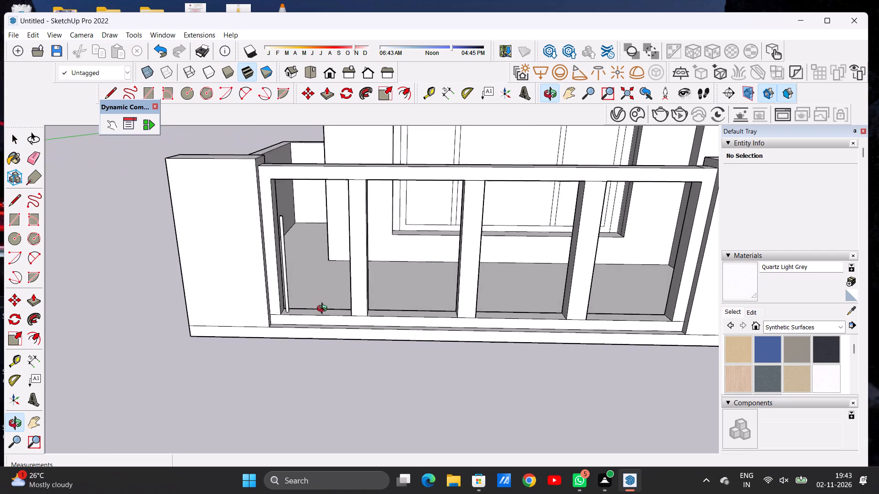
{"action": "left_click_drag", "start_coordinate": [324, 310], "coordinate": [323, 310]}
{"action": "scroll", "coordinate": [218, 307], "scroll_direction": "down", "scroll_amount": 8}
{"action": "left_click_drag", "start_coordinate": [251, 311], "coordinate": [254, 389]}
{"action": "scroll", "coordinate": [260, 323], "scroll_direction": "up", "scroll_amount": 15}
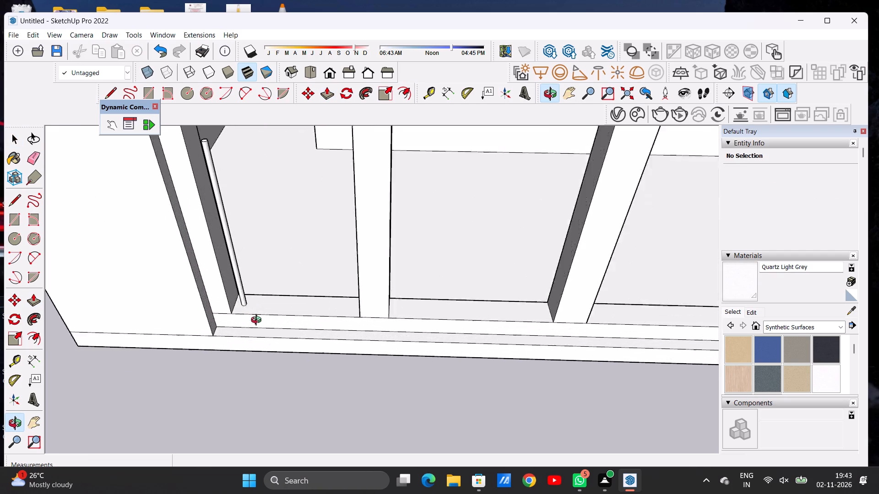
{"action": "scroll", "coordinate": [258, 321], "scroll_direction": "up", "scroll_amount": 1}
{"action": "left_click_drag", "start_coordinate": [251, 295], "coordinate": [248, 364]}
{"action": "scroll", "coordinate": [244, 309], "scroll_direction": "up", "scroll_amount": 3}
{"action": "scroll", "coordinate": [244, 309], "scroll_direction": "down", "scroll_amount": 1}
{"action": "scroll", "coordinate": [244, 309], "scroll_direction": "up", "scroll_amount": 4}
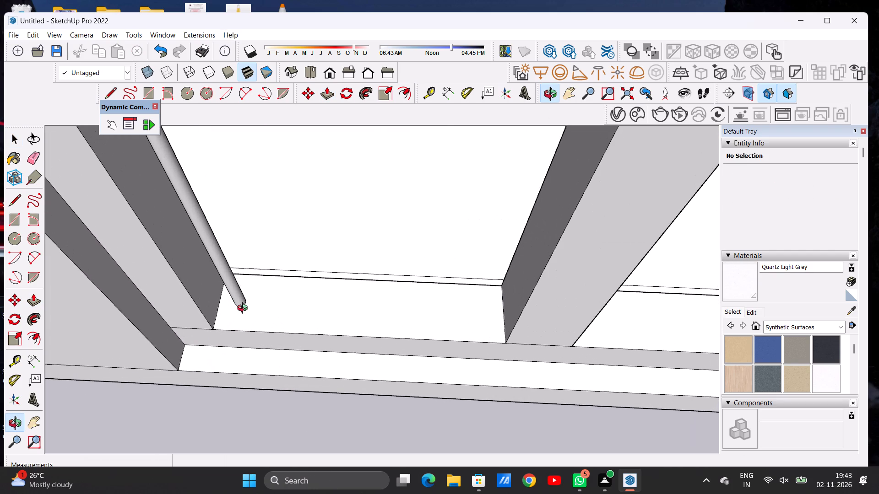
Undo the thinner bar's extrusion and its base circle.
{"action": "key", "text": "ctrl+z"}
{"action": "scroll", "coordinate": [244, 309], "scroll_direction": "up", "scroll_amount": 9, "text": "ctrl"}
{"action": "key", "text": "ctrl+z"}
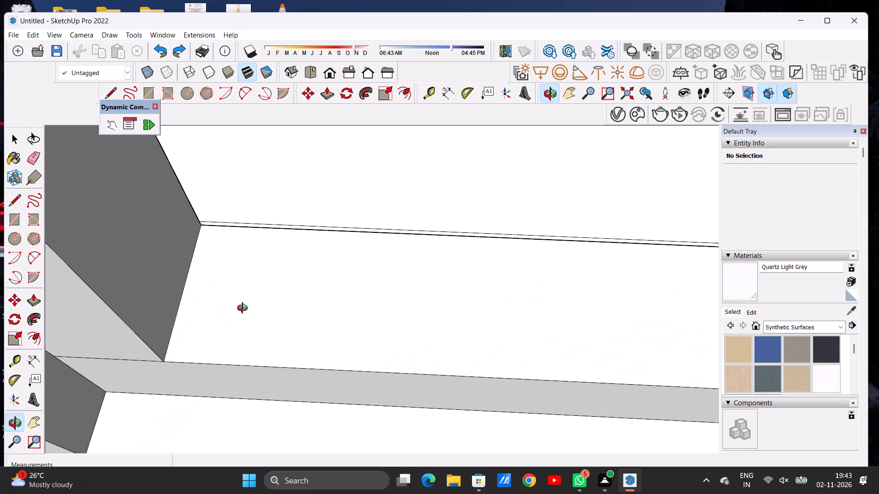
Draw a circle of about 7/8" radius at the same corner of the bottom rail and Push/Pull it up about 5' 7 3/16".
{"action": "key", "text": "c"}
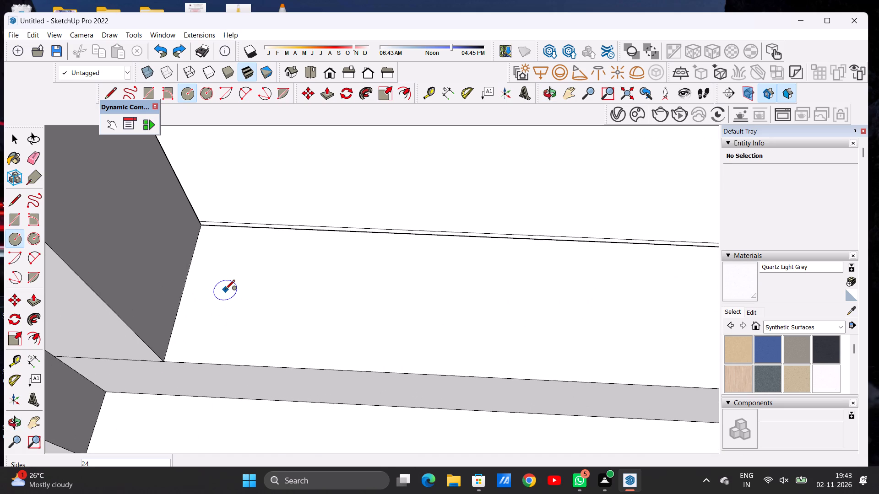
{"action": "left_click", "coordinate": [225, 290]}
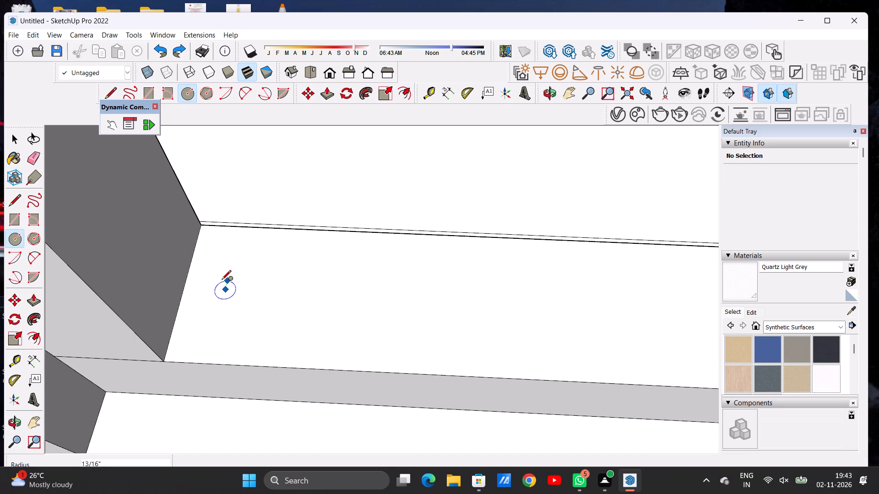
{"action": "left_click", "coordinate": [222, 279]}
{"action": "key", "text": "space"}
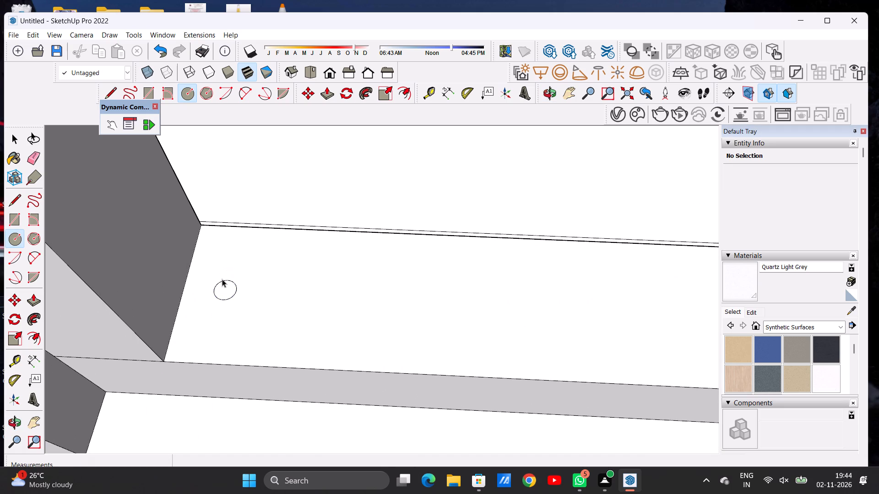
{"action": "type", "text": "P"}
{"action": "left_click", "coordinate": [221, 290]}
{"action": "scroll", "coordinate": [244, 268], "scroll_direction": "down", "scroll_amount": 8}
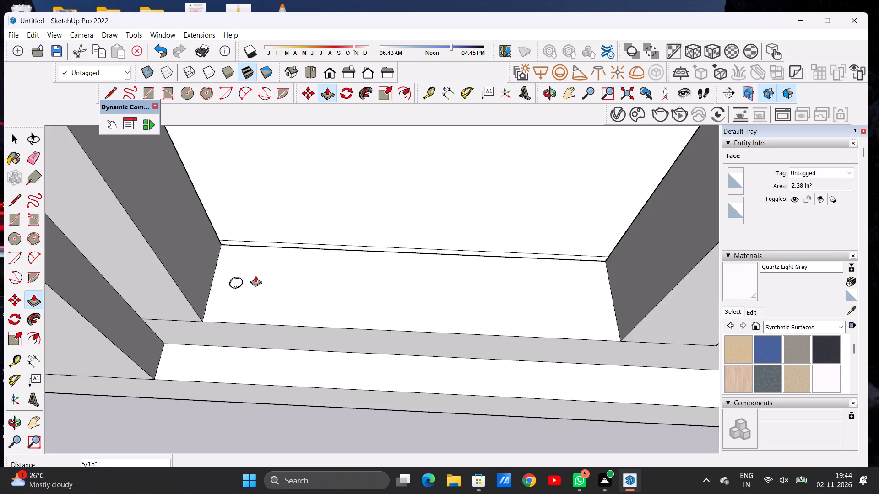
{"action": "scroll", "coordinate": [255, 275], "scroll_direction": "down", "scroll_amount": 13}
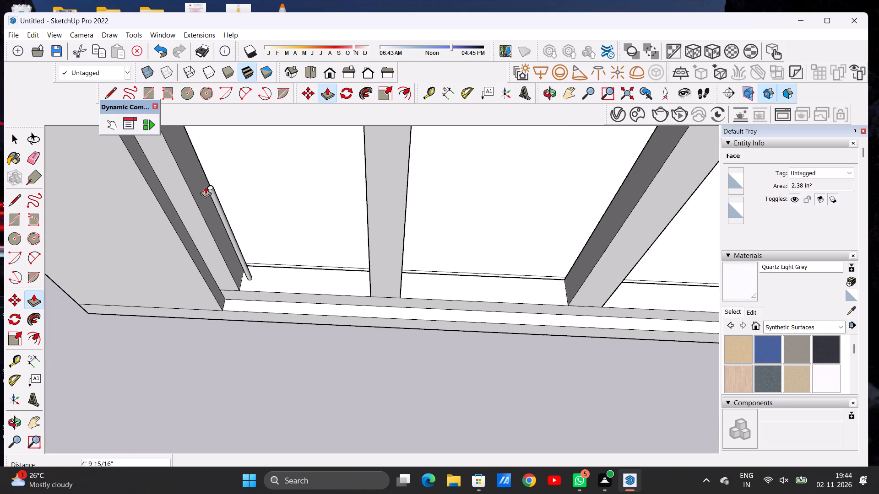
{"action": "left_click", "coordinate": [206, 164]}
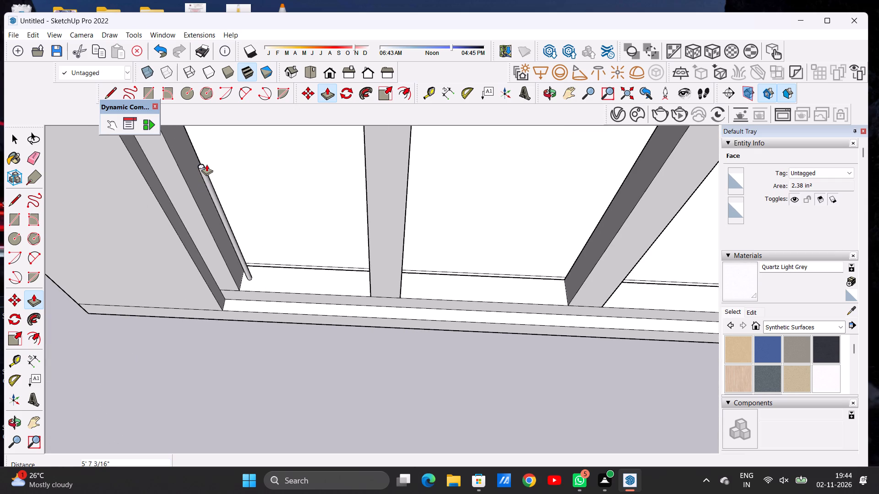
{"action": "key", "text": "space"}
Examine the slimmer bar's proportions in the frame from the front and from above.
{"action": "type", "text": "O"}
{"action": "left_click_drag", "start_coordinate": [279, 376], "coordinate": [288, 278]}
{"action": "scroll", "coordinate": [276, 313], "scroll_direction": "down", "scroll_amount": 1}
{"action": "scroll", "coordinate": [275, 314], "scroll_direction": "up", "scroll_amount": 1}
{"action": "scroll", "coordinate": [275, 317], "scroll_direction": "down", "scroll_amount": 2}
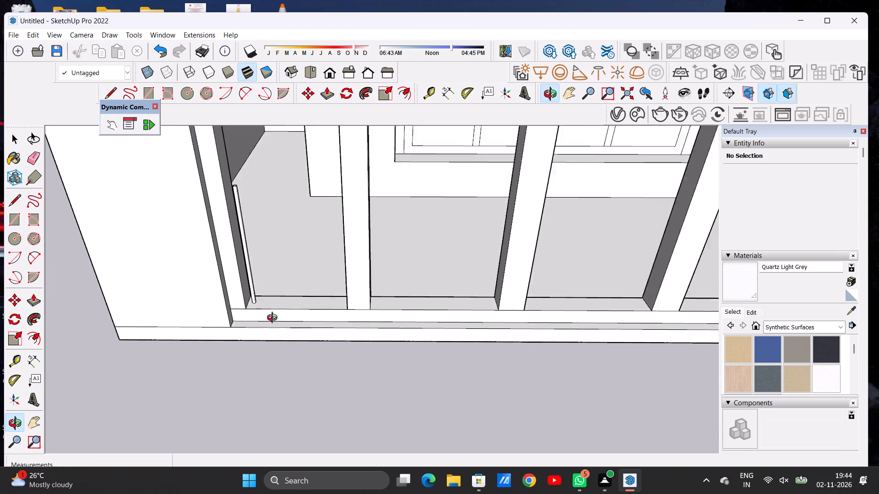
{"action": "scroll", "coordinate": [274, 319], "scroll_direction": "down", "scroll_amount": 4}
{"action": "left_click_drag", "start_coordinate": [276, 323], "coordinate": [270, 258]}
{"action": "left_click_drag", "start_coordinate": [265, 263], "coordinate": [257, 389]}
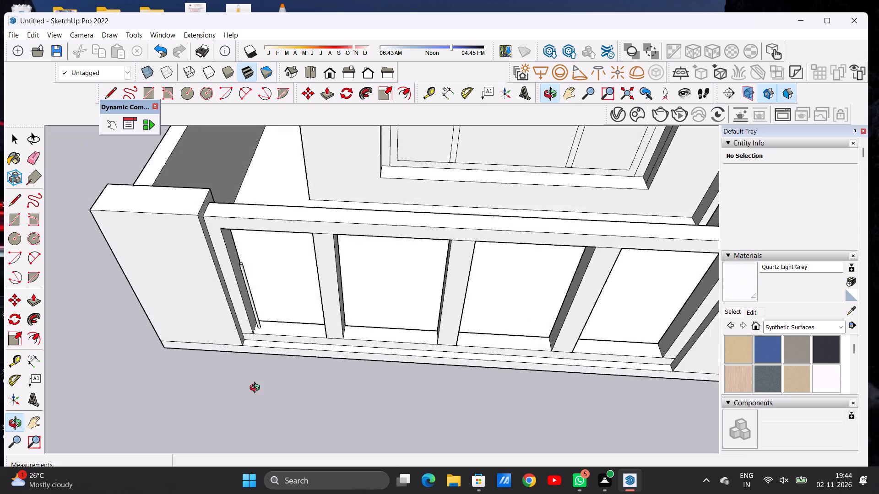
{"action": "left_click_drag", "start_coordinate": [257, 389], "coordinate": [232, 374]}
{"action": "scroll", "coordinate": [255, 318], "scroll_direction": "up", "scroll_amount": 20}
{"action": "scroll", "coordinate": [255, 318], "scroll_direction": "up", "scroll_amount": 1}
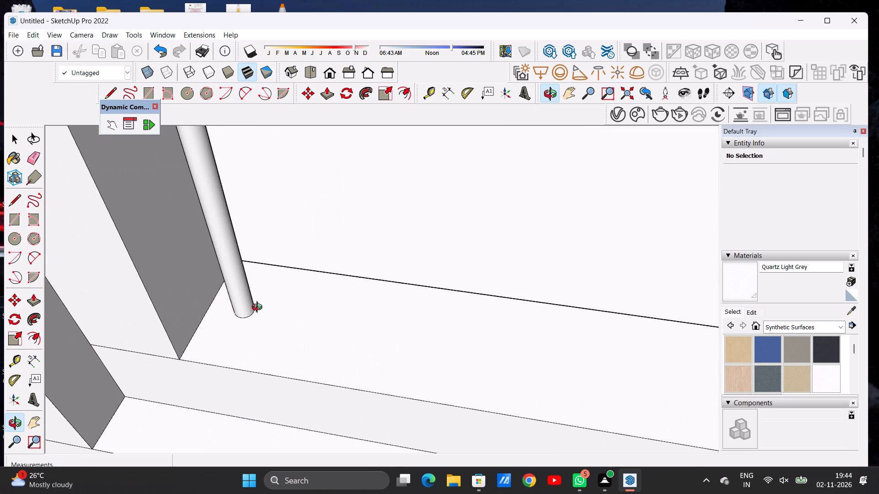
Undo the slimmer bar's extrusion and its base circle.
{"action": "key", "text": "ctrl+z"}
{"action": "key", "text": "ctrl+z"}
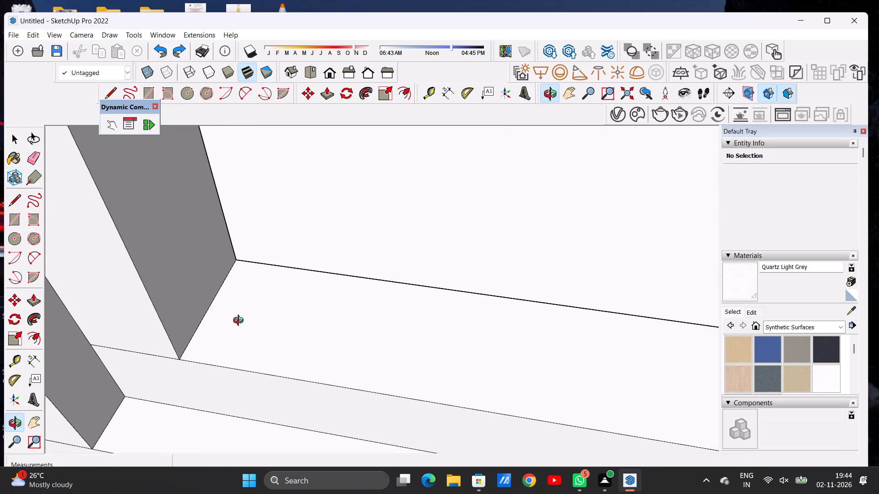
Draw a circle of about 1 1/8" radius on the bottom rail beside the corner pillar and Push/Pull it up about 4' 4".
{"action": "key", "text": "c"}
{"action": "left_click", "coordinate": [241, 314]}
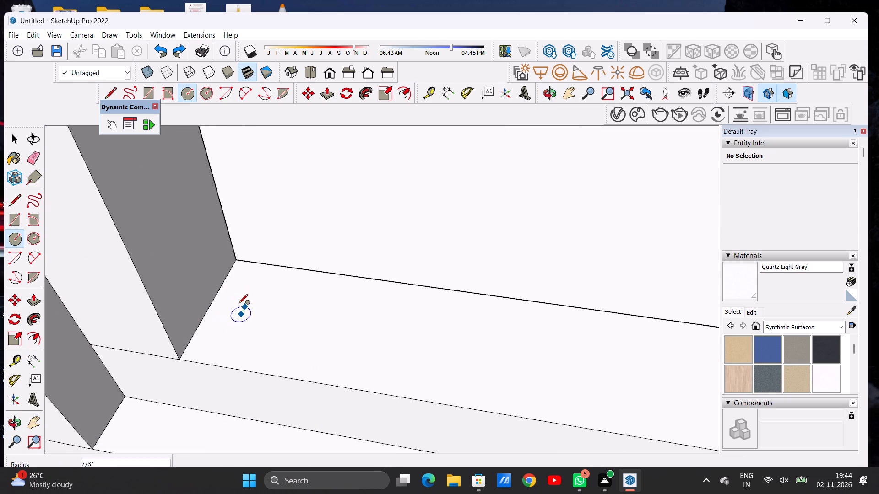
{"action": "left_click", "coordinate": [239, 302]}
{"action": "key", "text": "space"}
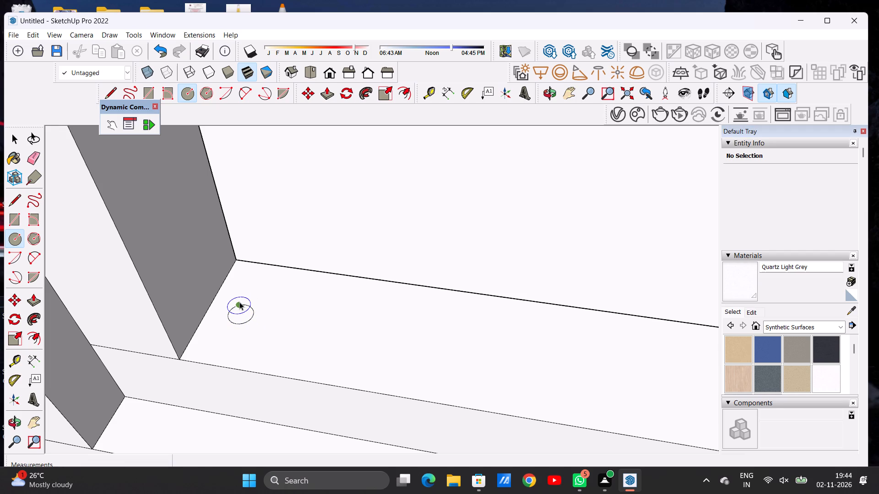
{"action": "type", "text": "P"}
{"action": "left_click_drag", "start_coordinate": [243, 308], "coordinate": [243, 303]}
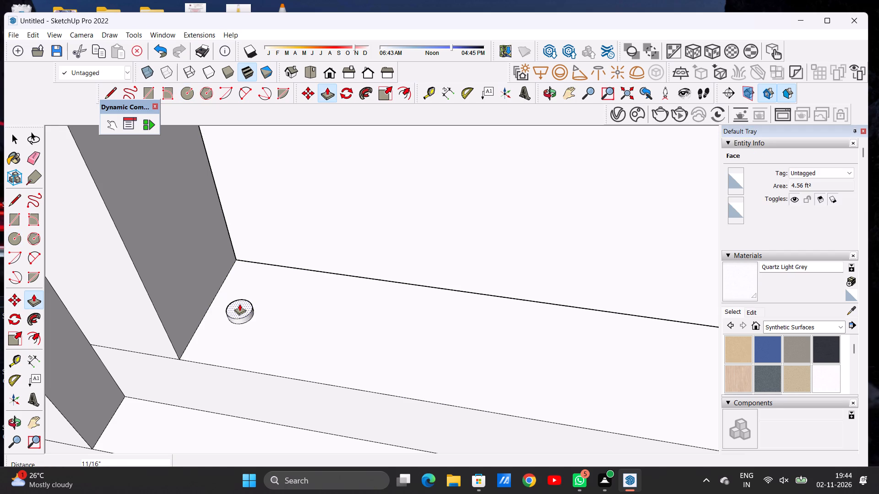
{"action": "left_click", "coordinate": [239, 304]}
{"action": "scroll", "coordinate": [249, 269], "scroll_direction": "down", "scroll_amount": 17}
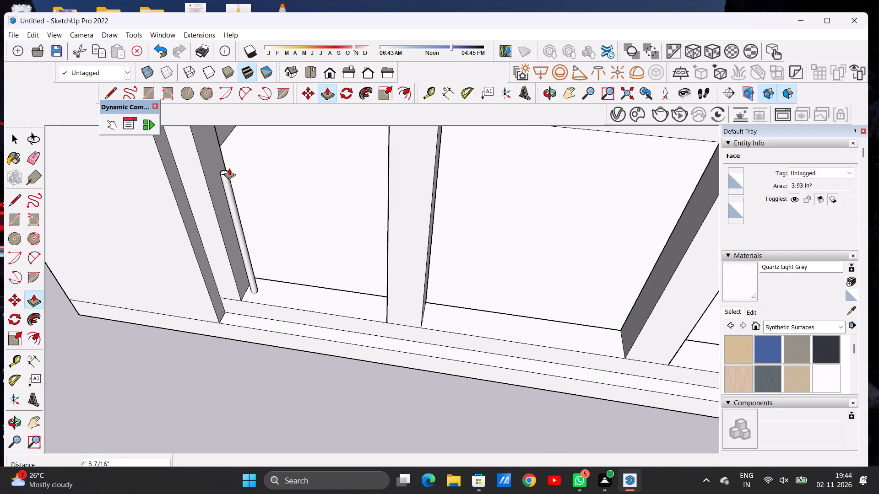
{"action": "left_click", "coordinate": [228, 168]}
{"action": "key", "text": "space"}
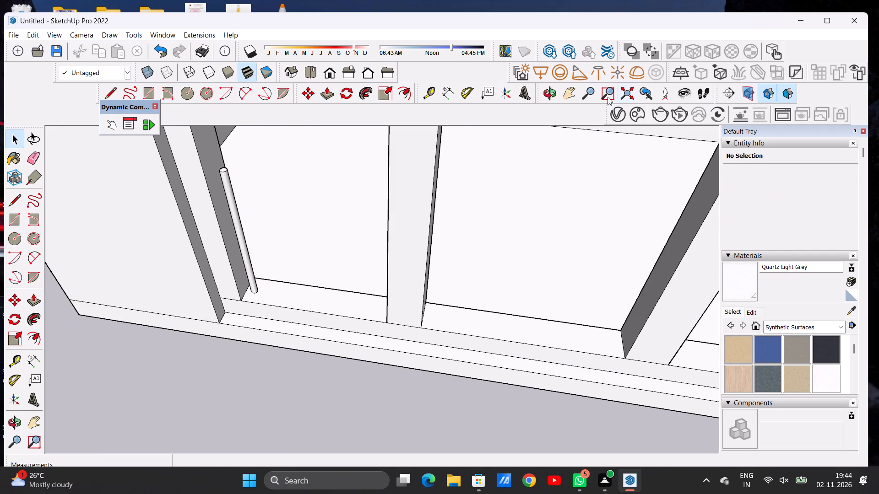
Examine the round bar's proportions in the frame from the front and from above.
{"action": "left_click", "coordinate": [553, 95]}
{"action": "left_click_drag", "start_coordinate": [381, 310], "coordinate": [429, 222]}
{"action": "scroll", "coordinate": [368, 263], "scroll_direction": "down", "scroll_amount": 7}
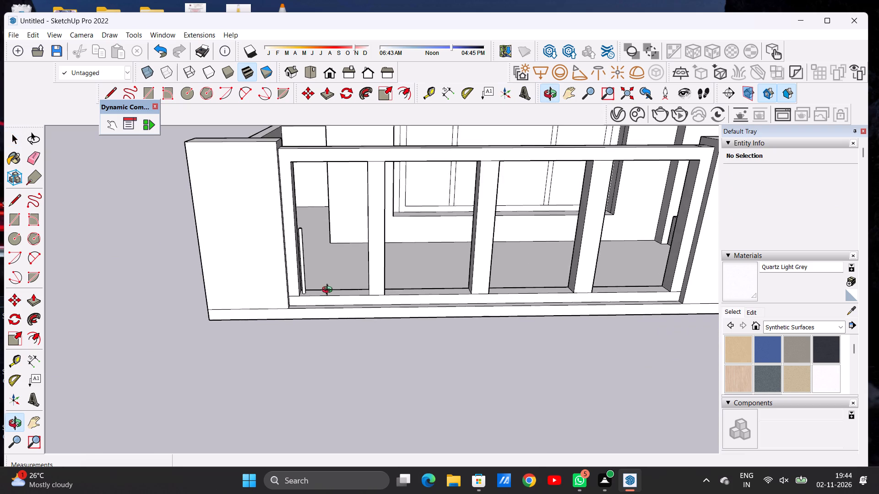
{"action": "left_click_drag", "start_coordinate": [332, 295], "coordinate": [315, 261]}
{"action": "scroll", "coordinate": [244, 278], "scroll_direction": "down", "scroll_amount": 7}
{"action": "scroll", "coordinate": [279, 256], "scroll_direction": "up", "scroll_amount": 9}
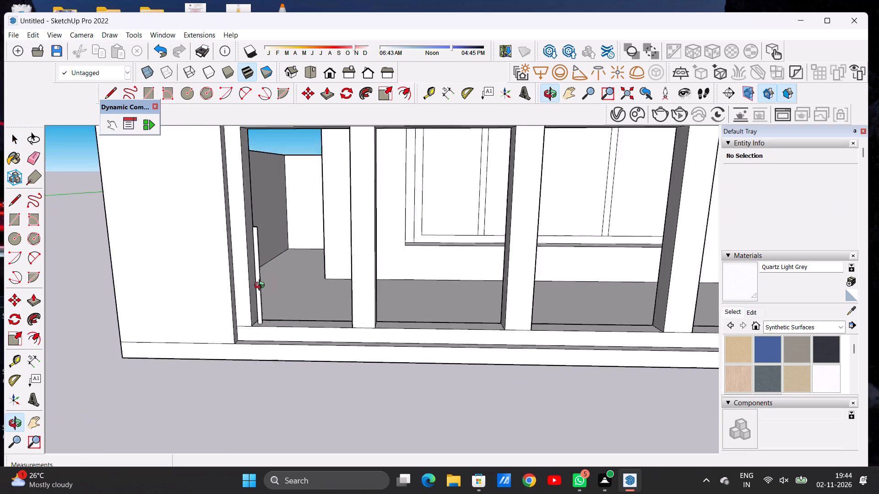
{"action": "scroll", "coordinate": [261, 286], "scroll_direction": "up", "scroll_amount": 4}
{"action": "left_click_drag", "start_coordinate": [272, 288], "coordinate": [265, 419]}
{"action": "scroll", "coordinate": [307, 330], "scroll_direction": "down", "scroll_amount": 6}
{"action": "scroll", "coordinate": [282, 410], "scroll_direction": "up", "scroll_amount": 2}
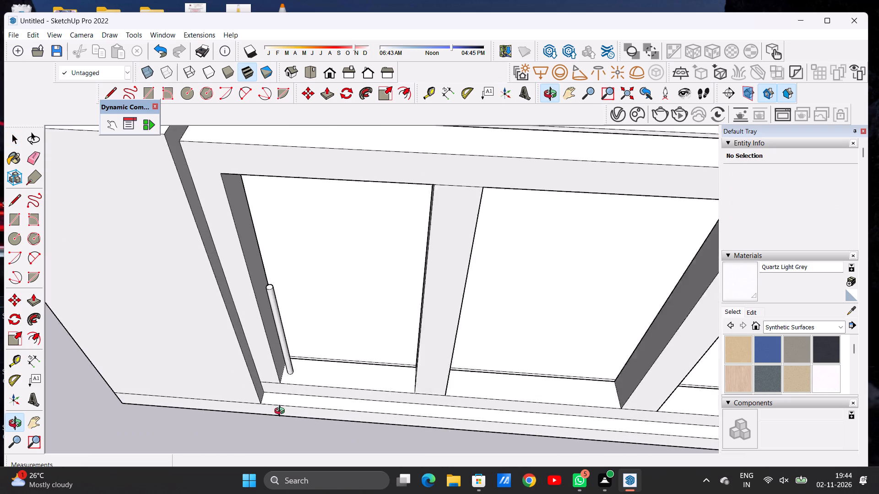
{"action": "scroll", "coordinate": [282, 412], "scroll_direction": "up", "scroll_amount": 8}
{"action": "scroll", "coordinate": [312, 370], "scroll_direction": "down", "scroll_amount": 1}
{"action": "scroll", "coordinate": [312, 370], "scroll_direction": "up", "scroll_amount": 8}
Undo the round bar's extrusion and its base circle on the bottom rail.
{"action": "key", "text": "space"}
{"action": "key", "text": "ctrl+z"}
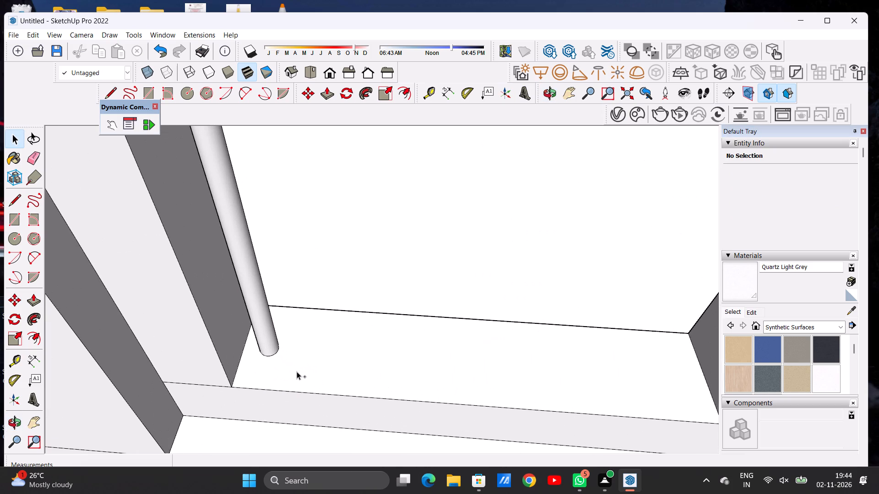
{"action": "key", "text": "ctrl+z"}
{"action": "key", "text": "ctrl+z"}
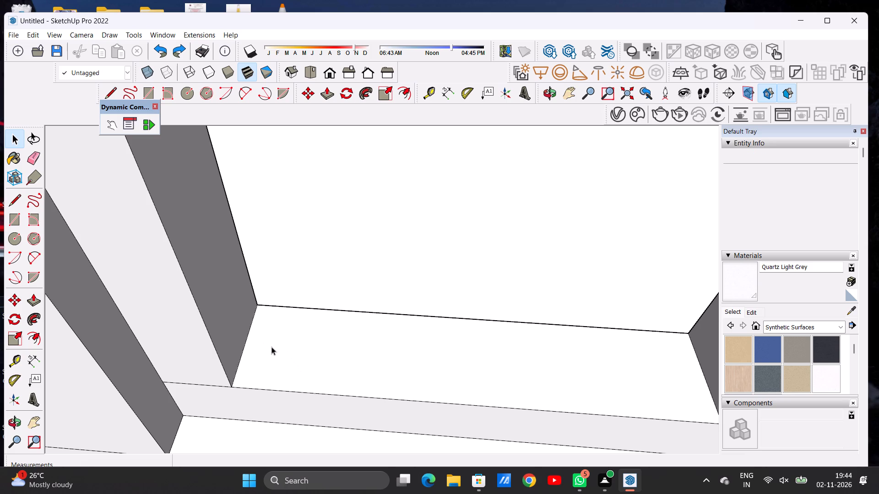
Draw a circle of about 1 5/8" radius on the bottom rail beside the corner pillar.
{"action": "key", "text": "c"}
{"action": "left_click", "coordinate": [271, 347]}
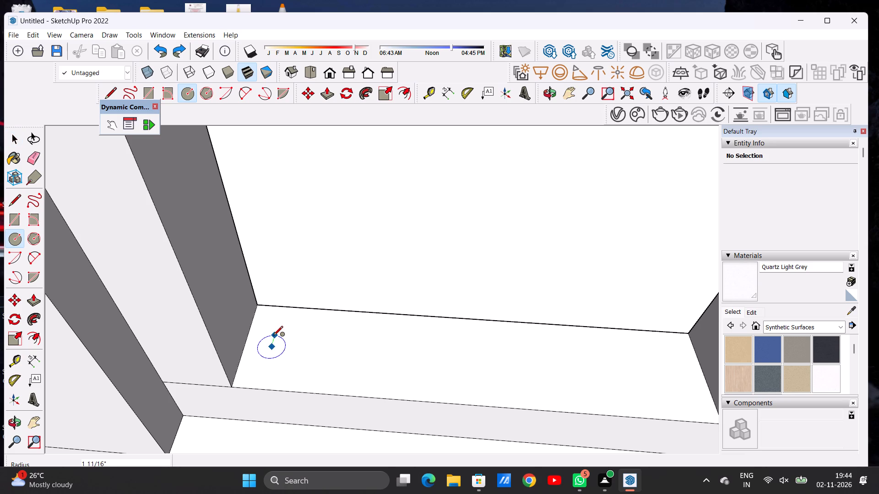
{"action": "left_click", "coordinate": [273, 336]}
{"action": "key", "text": "space"}
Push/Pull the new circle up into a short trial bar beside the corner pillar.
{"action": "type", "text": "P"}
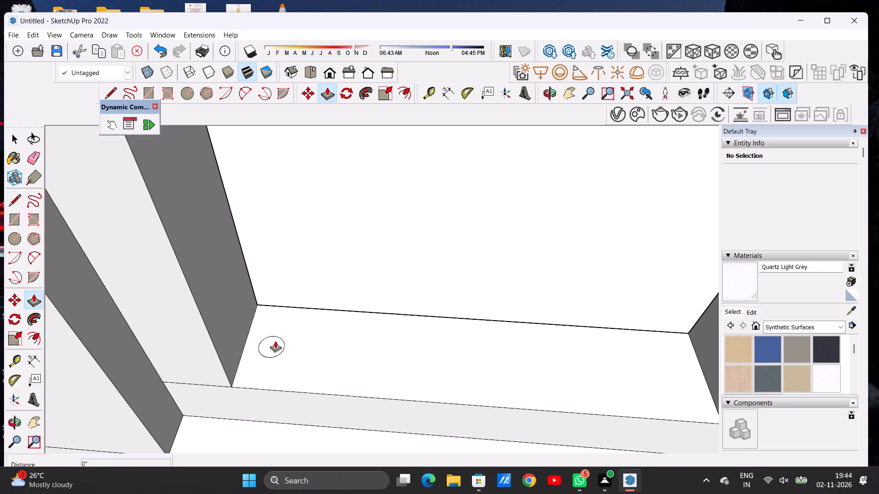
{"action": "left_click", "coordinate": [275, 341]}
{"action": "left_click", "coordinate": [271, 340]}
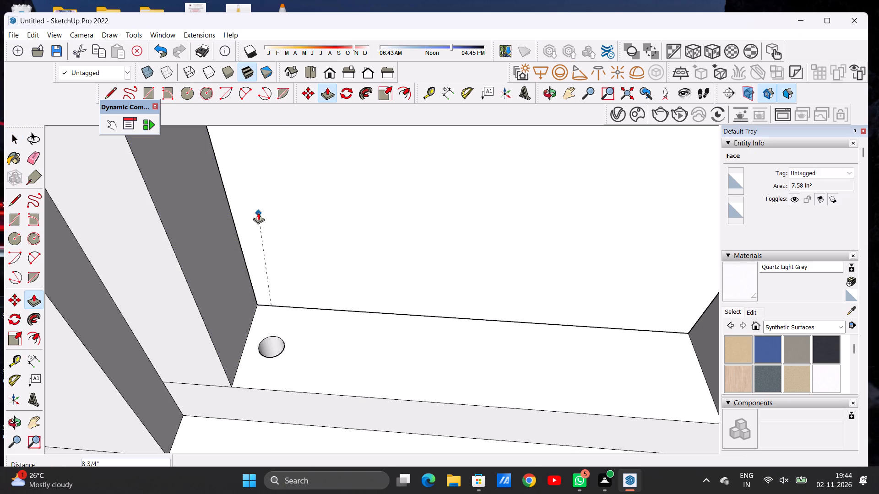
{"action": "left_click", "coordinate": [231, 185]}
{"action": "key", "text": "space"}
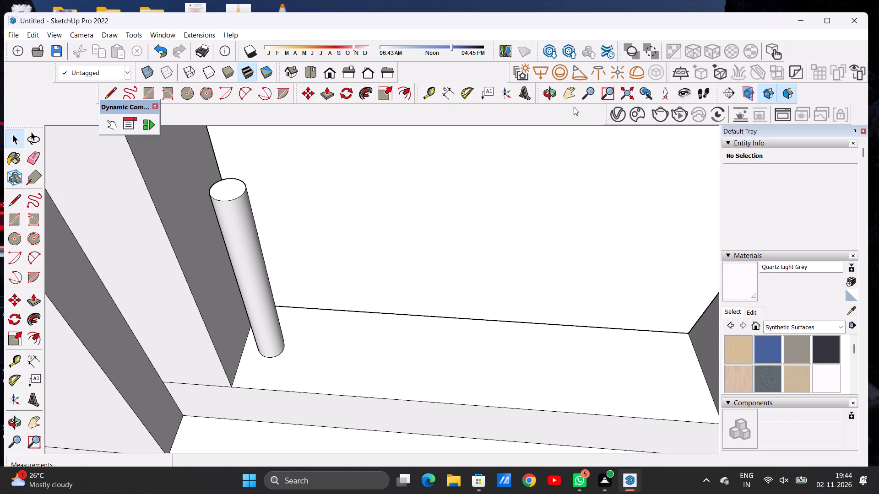
Examine the thicker trial bar's proportions against the frame and slats from the front and from above.
{"action": "left_click", "coordinate": [547, 98]}
{"action": "left_click_drag", "start_coordinate": [430, 345], "coordinate": [448, 237]}
{"action": "scroll", "coordinate": [351, 333], "scroll_direction": "down", "scroll_amount": 14}
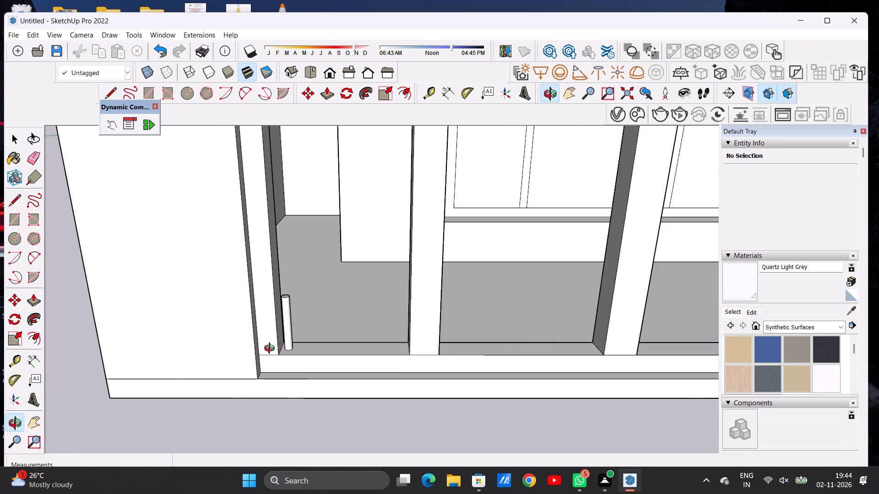
{"action": "left_click_drag", "start_coordinate": [308, 312], "coordinate": [298, 416]}
{"action": "scroll", "coordinate": [287, 332], "scroll_direction": "down", "scroll_amount": 6}
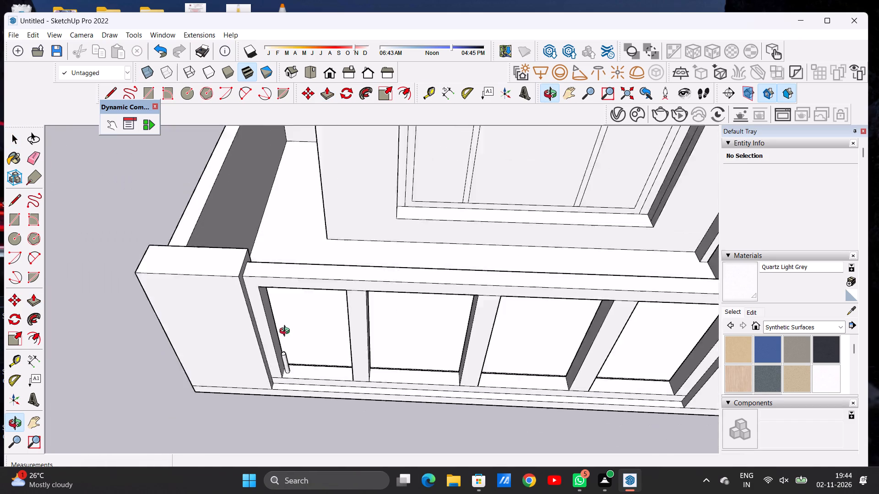
{"action": "scroll", "coordinate": [287, 332], "scroll_direction": "down", "scroll_amount": 2}
{"action": "scroll", "coordinate": [290, 380], "scroll_direction": "up", "scroll_amount": 7}
{"action": "scroll", "coordinate": [303, 344], "scroll_direction": "down", "scroll_amount": 1}
{"action": "scroll", "coordinate": [303, 344], "scroll_direction": "up", "scroll_amount": 4}
{"action": "left_click_drag", "start_coordinate": [299, 346], "coordinate": [315, 391]}
{"action": "scroll", "coordinate": [322, 375], "scroll_direction": "up", "scroll_amount": 2}
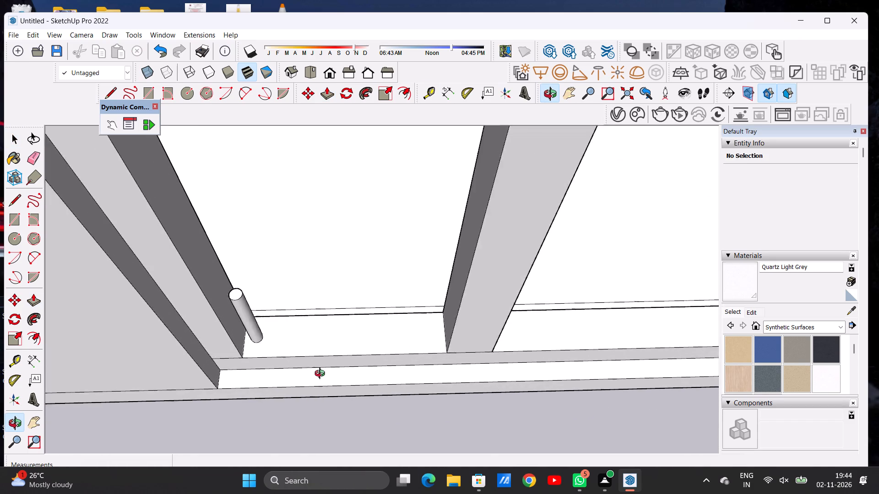
{"action": "scroll", "coordinate": [322, 375], "scroll_direction": "up", "scroll_amount": 6}
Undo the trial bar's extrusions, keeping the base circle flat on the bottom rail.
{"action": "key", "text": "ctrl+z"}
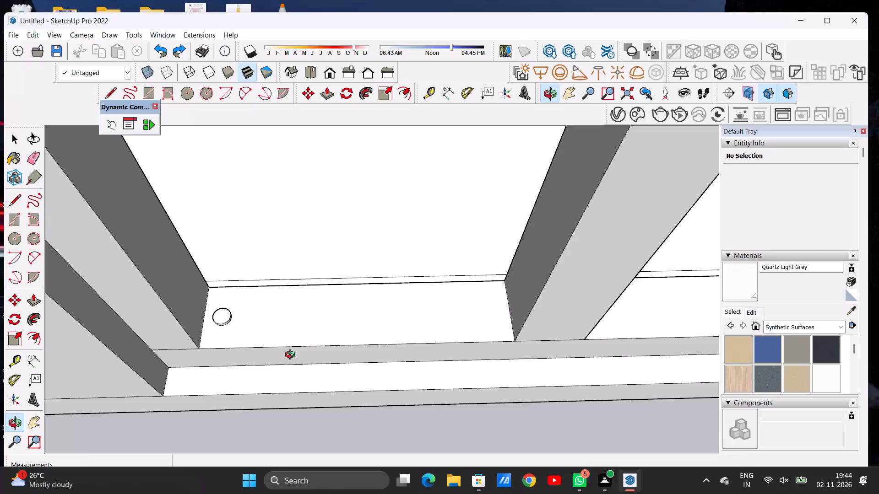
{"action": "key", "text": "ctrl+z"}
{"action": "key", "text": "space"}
Copy the circle about 3' 10 3/4" along the bottom rail to the far end of the first bay.
{"action": "scroll", "coordinate": [233, 322], "scroll_direction": "up", "scroll_amount": 13}
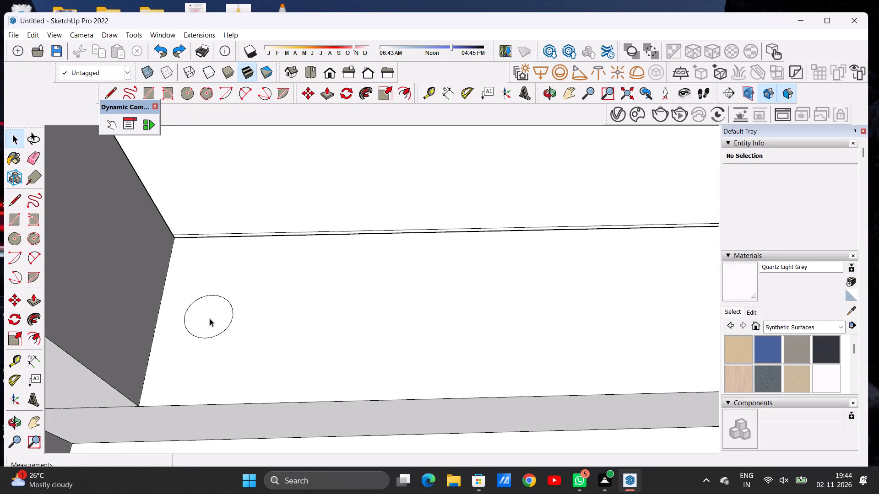
{"action": "triple_click", "coordinate": [210, 318]}
{"action": "key", "text": "m"}
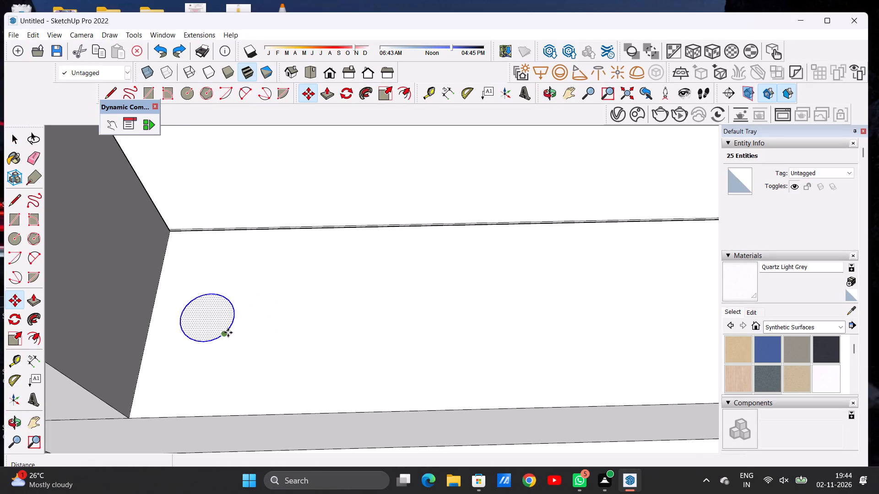
{"action": "left_click", "coordinate": [230, 332]}
{"action": "scroll", "coordinate": [285, 338], "scroll_direction": "down", "scroll_amount": 13}
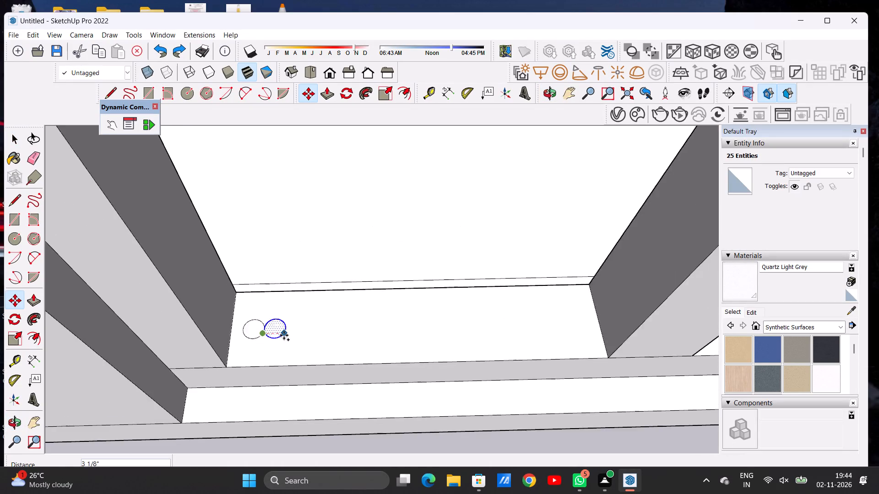
{"action": "scroll", "coordinate": [493, 329], "scroll_direction": "up", "scroll_amount": 3}
{"action": "scroll", "coordinate": [493, 329], "scroll_direction": "down", "scroll_amount": 1}
{"action": "scroll", "coordinate": [493, 329], "scroll_direction": "up", "scroll_amount": 3}
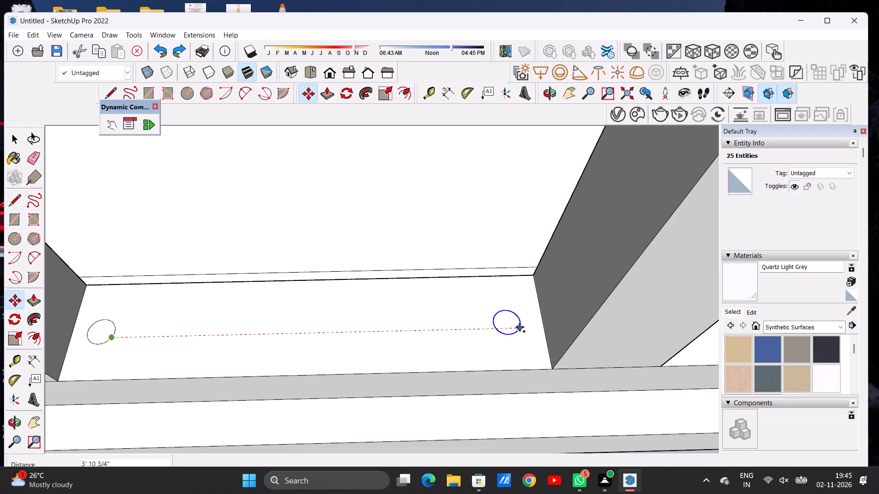
{"action": "left_click", "coordinate": [520, 327]}
Copy the circle alternately beside both end groups of the first bay, working inward until each end has three evenly spaced circles.
{"action": "left_click", "coordinate": [520, 327]}
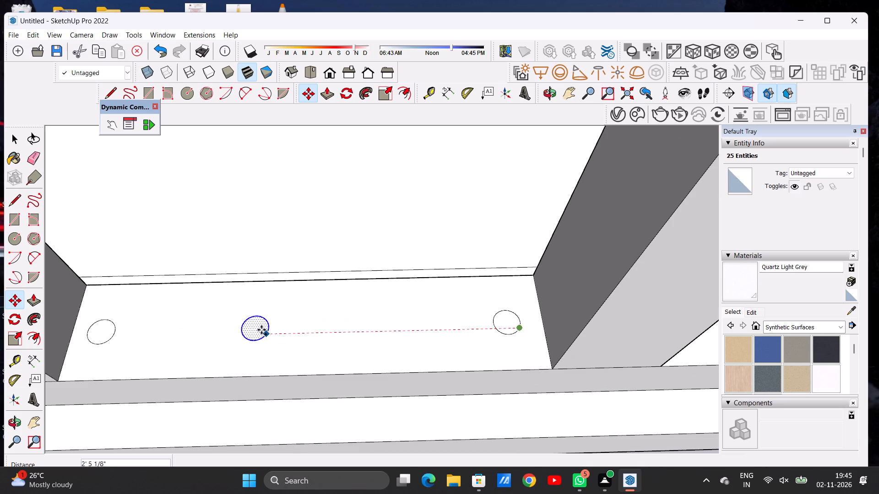
{"action": "left_click", "coordinate": [156, 336]}
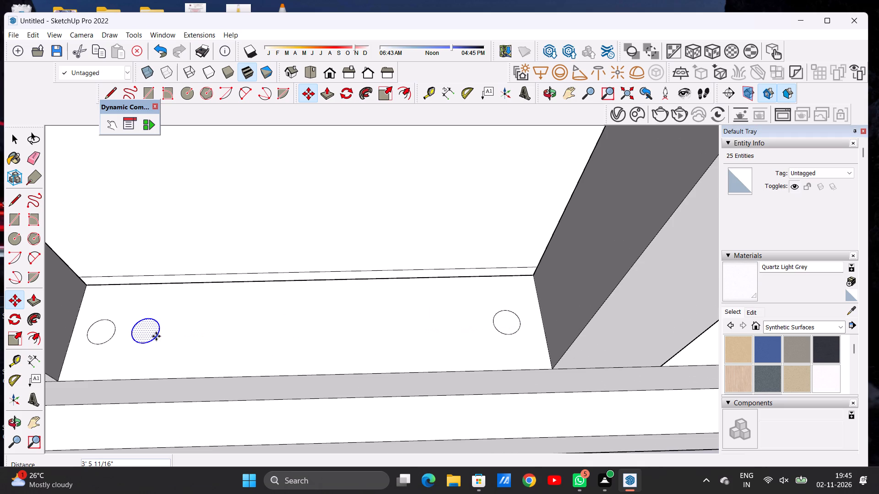
{"action": "left_click", "coordinate": [156, 336]}
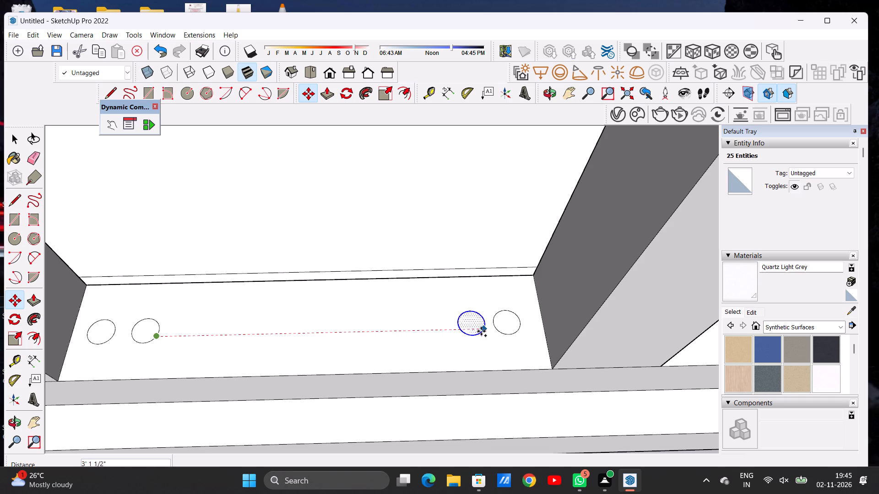
{"action": "left_click", "coordinate": [481, 331]}
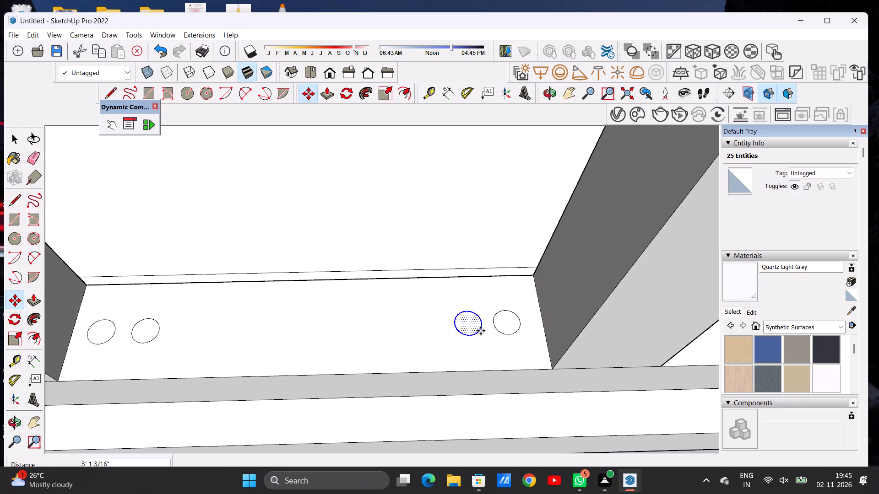
{"action": "left_click", "coordinate": [481, 331]}
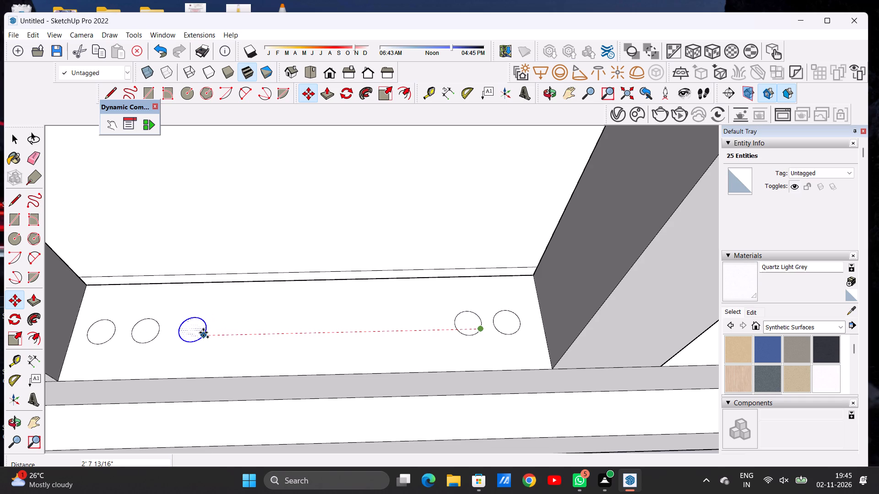
{"action": "left_click", "coordinate": [200, 333]}
{"action": "left_click", "coordinate": [200, 333]}
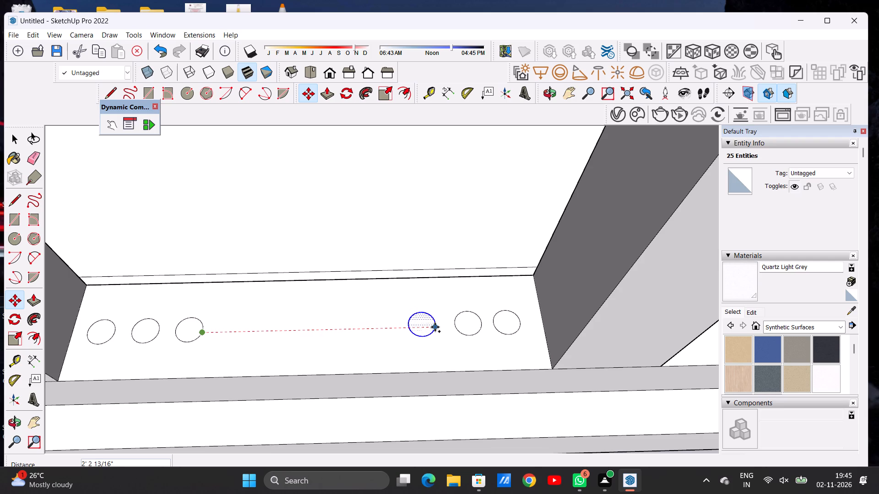
{"action": "left_click", "coordinate": [435, 327]}
Fill the first bay's middle gap with four more circle copies, completing an evenly spaced row of ten, and clear the selection.
{"action": "left_click", "coordinate": [435, 327]}
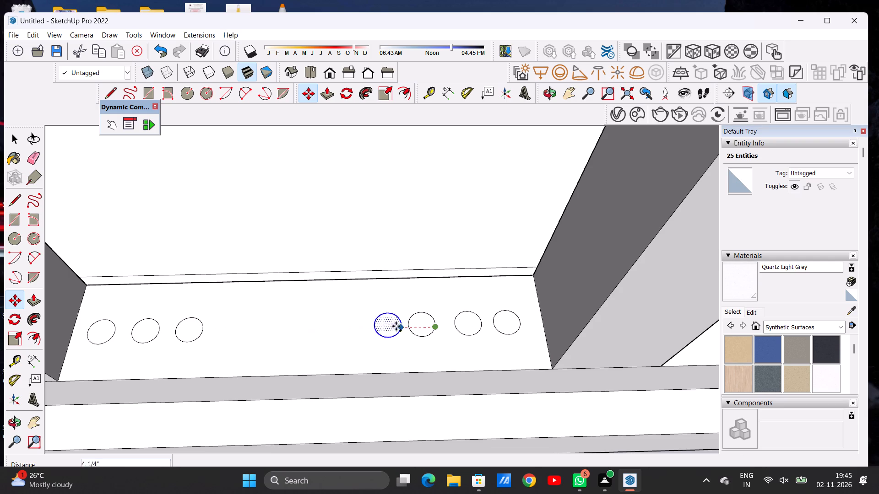
{"action": "left_click", "coordinate": [248, 331]}
{"action": "left_click", "coordinate": [248, 331]}
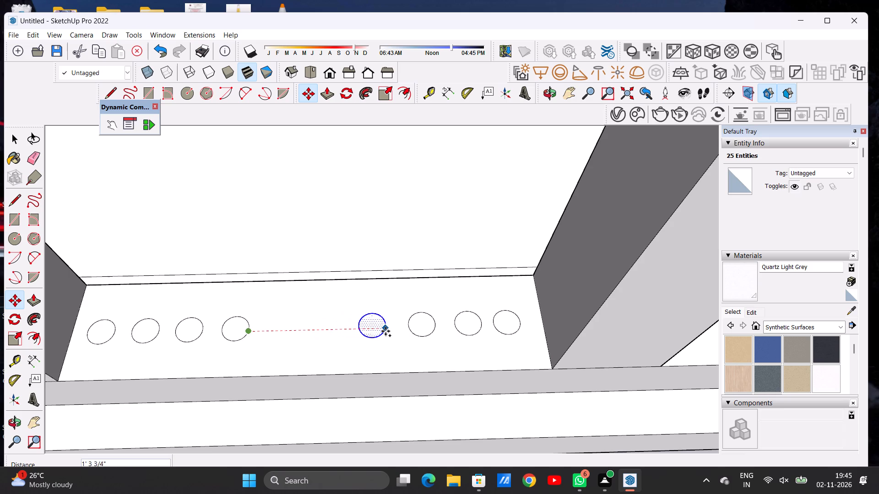
{"action": "left_click", "coordinate": [385, 331]}
{"action": "left_click", "coordinate": [385, 331]}
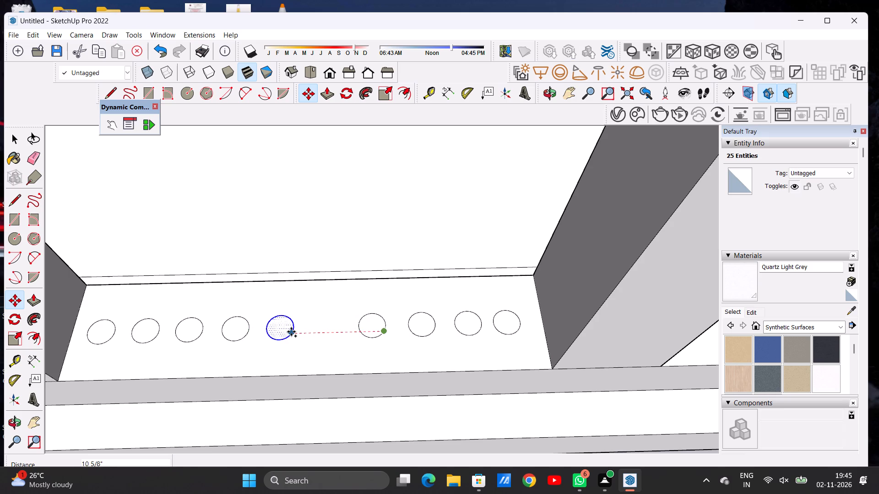
{"action": "left_click", "coordinate": [289, 335]}
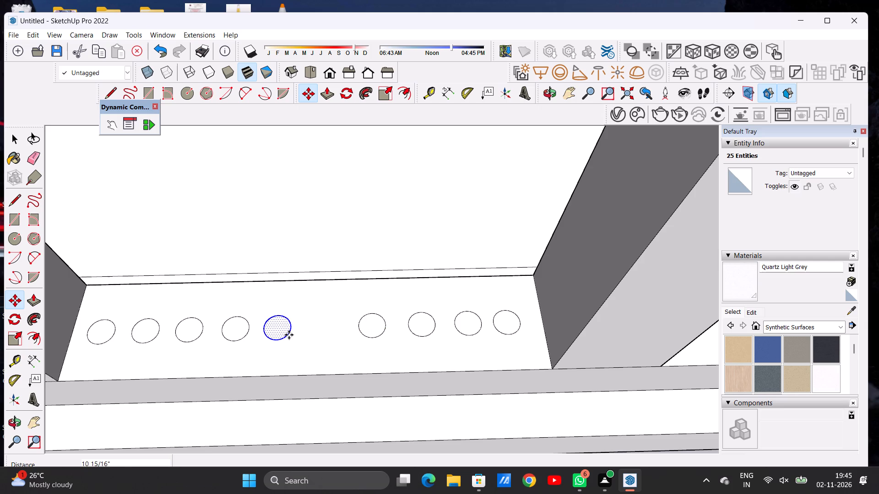
{"action": "left_click", "coordinate": [289, 335]}
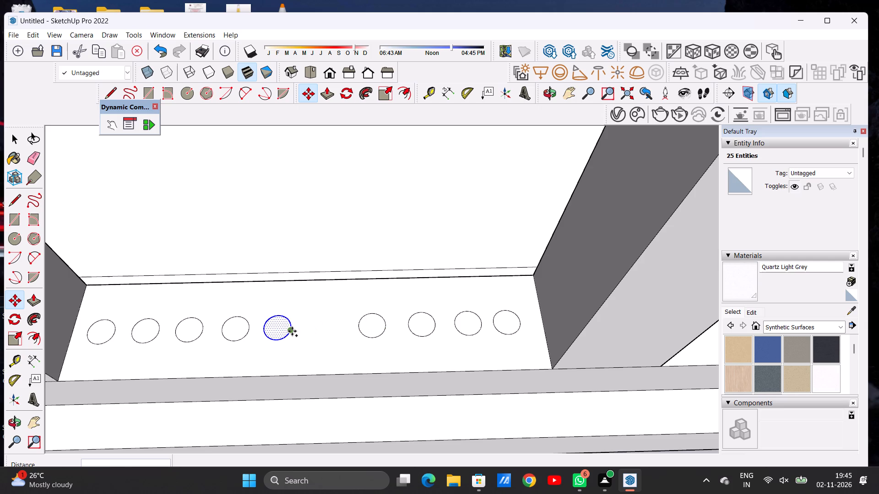
{"action": "left_click", "coordinate": [292, 331]}
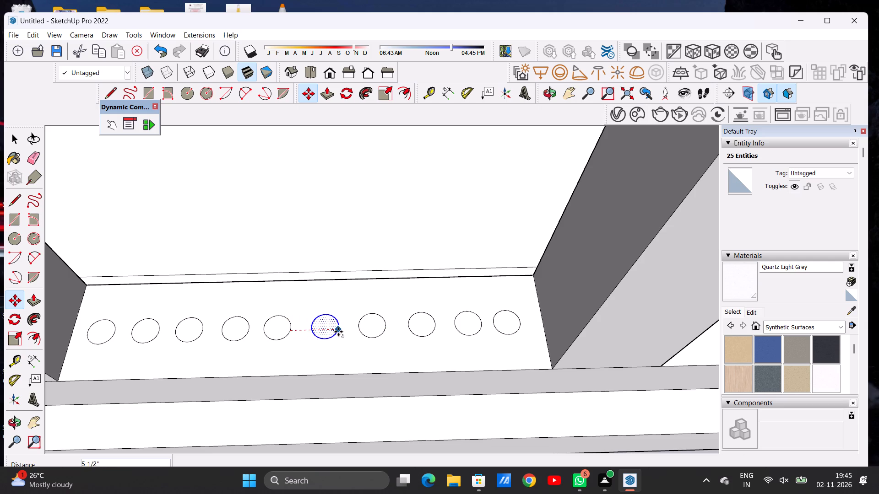
{"action": "left_click", "coordinate": [338, 332]}
{"action": "key", "text": "space"}
{"action": "scroll", "coordinate": [294, 357], "scroll_direction": "down", "scroll_amount": 6}
{"action": "scroll", "coordinate": [295, 361], "scroll_direction": "up", "scroll_amount": 1}
{"action": "scroll", "coordinate": [295, 361], "scroll_direction": "down", "scroll_amount": 9}
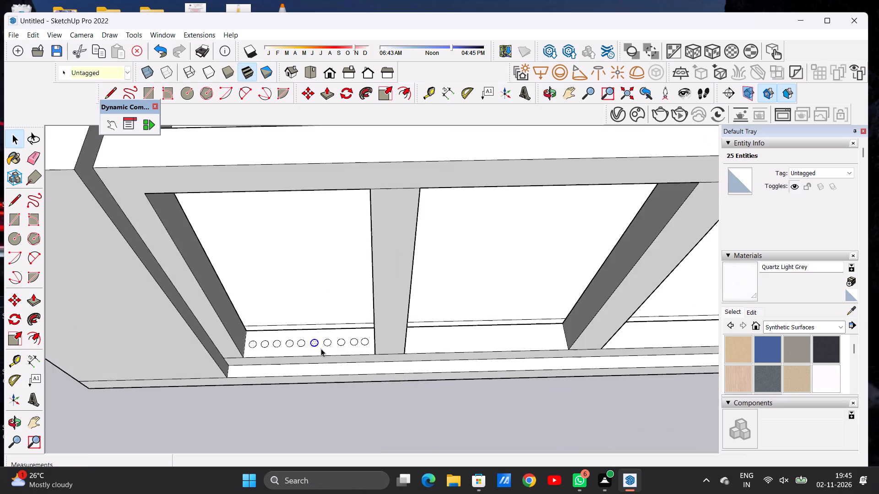
{"action": "scroll", "coordinate": [321, 349], "scroll_direction": "down", "scroll_amount": 5}
{"action": "left_click", "coordinate": [315, 402]}
Copy the first bay's first circle about 5' 7 7/16" along the bottom rail to the start of the second bay.
{"action": "scroll", "coordinate": [336, 358], "scroll_direction": "up", "scroll_amount": 9}
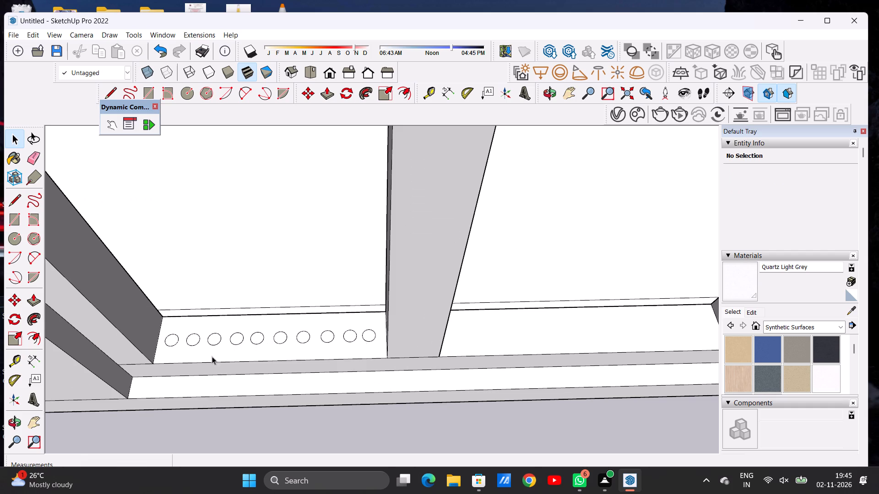
{"action": "scroll", "coordinate": [132, 354], "scroll_direction": "down", "scroll_amount": 6}
{"action": "scroll", "coordinate": [181, 347], "scroll_direction": "up", "scroll_amount": 11}
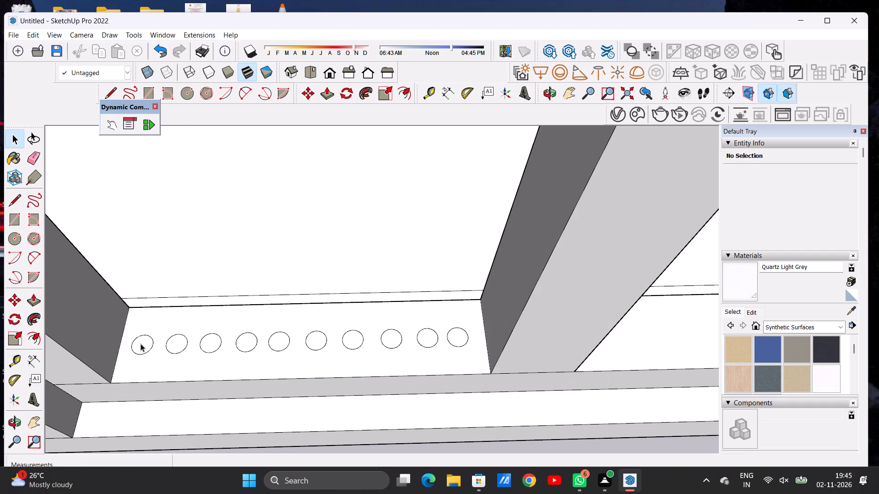
{"action": "double_click", "coordinate": [141, 344]}
{"action": "key", "text": "m"}
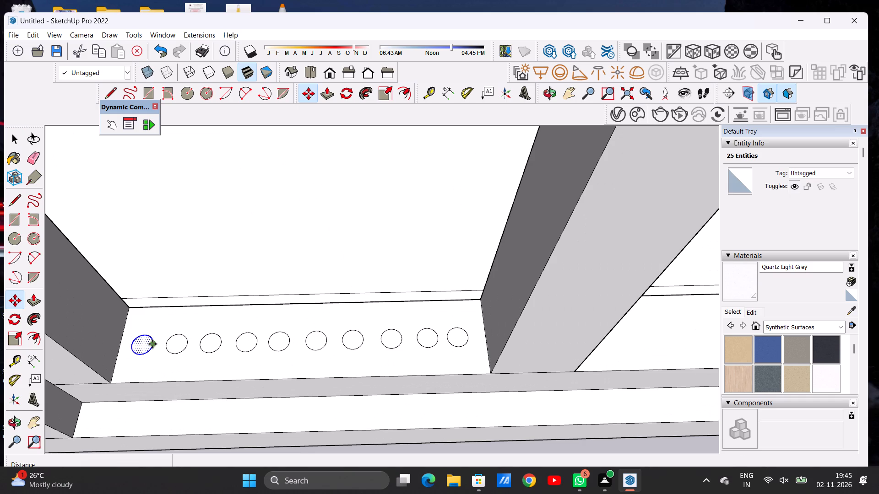
{"action": "left_click", "coordinate": [152, 344]}
{"action": "scroll", "coordinate": [149, 340], "scroll_direction": "down", "scroll_amount": 10}
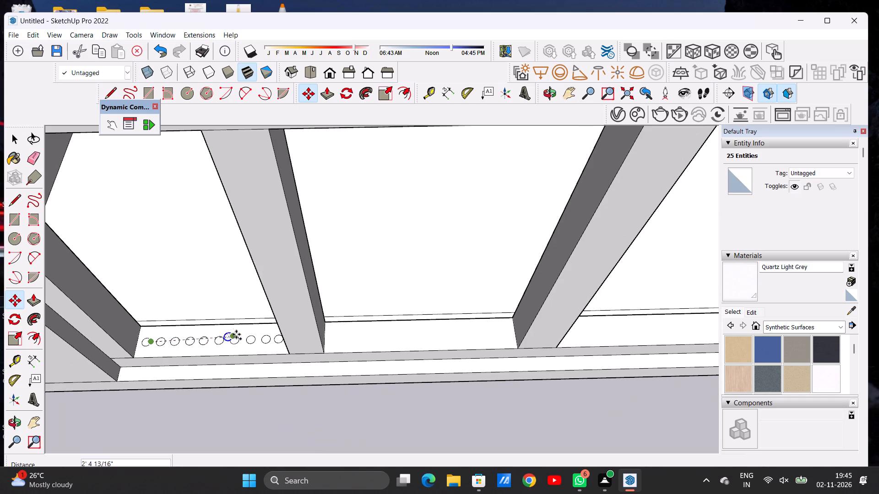
{"action": "scroll", "coordinate": [334, 336], "scroll_direction": "up", "scroll_amount": 8}
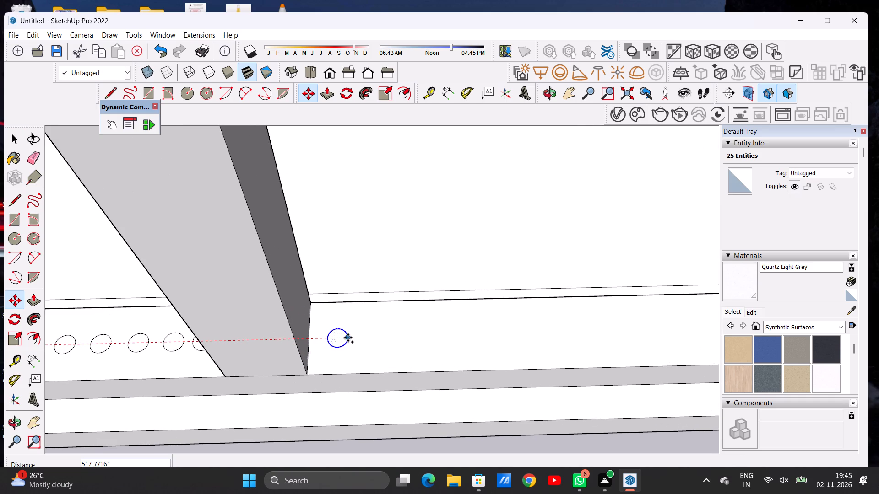
{"action": "left_click", "coordinate": [348, 338]}
Copy the second bay's circle about 5 1/16" along the rail and repeat the copy nine times as an array.
{"action": "scroll", "coordinate": [219, 357], "scroll_direction": "down", "scroll_amount": 6}
{"action": "scroll", "coordinate": [302, 348], "scroll_direction": "up", "scroll_amount": 5}
{"action": "scroll", "coordinate": [302, 348], "scroll_direction": "down", "scroll_amount": 1}
{"action": "scroll", "coordinate": [302, 348], "scroll_direction": "up", "scroll_amount": 1}
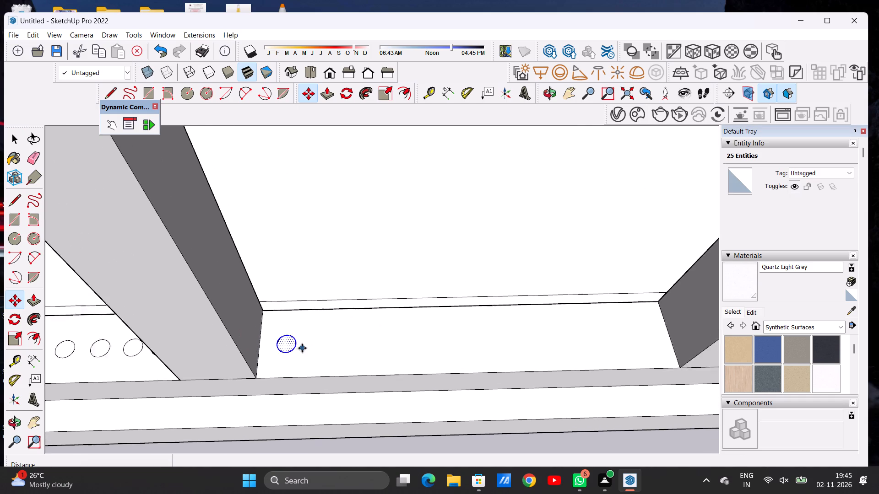
{"action": "left_click", "coordinate": [296, 344]}
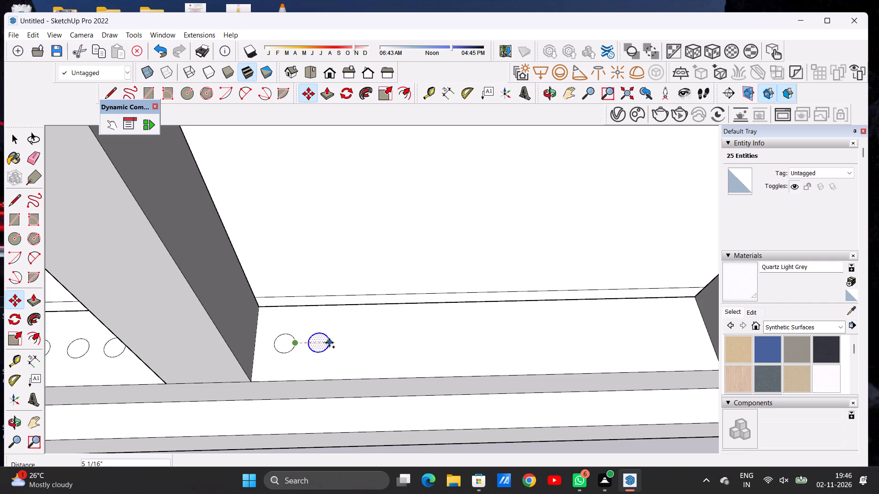
{"action": "left_click", "coordinate": [329, 343]}
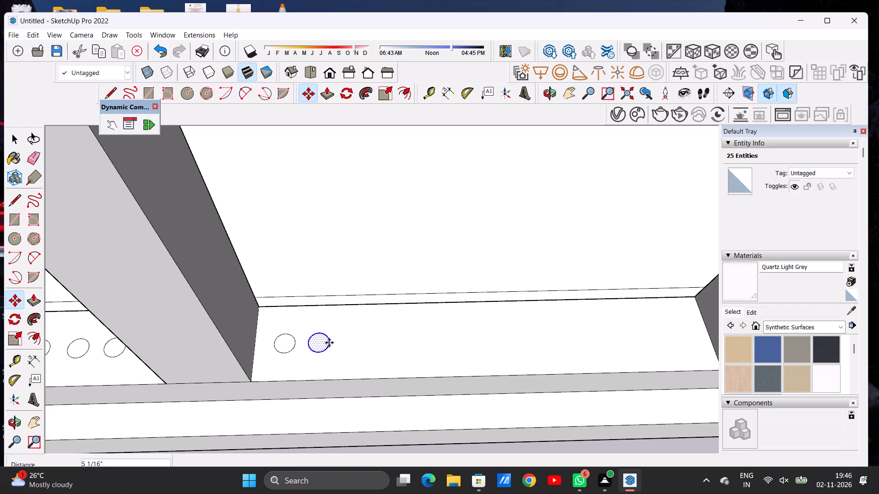
{"action": "key", "text": "shift+asterisk"}
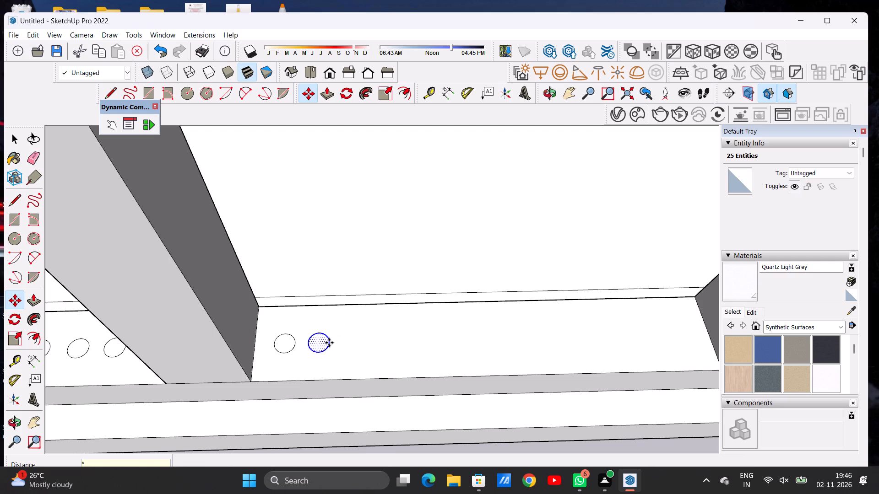
{"action": "key", "text": "9"}
{"action": "key", "text": "Return"}
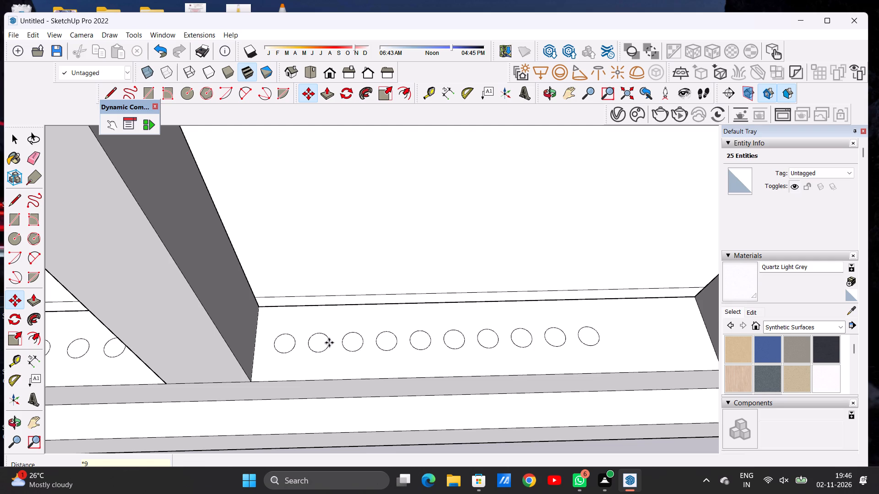
{"action": "key", "text": "space"}
Extend the second bay's row with two more circle copies toward its far end, spaced about 5 11/16" and 6 11/16".
{"action": "scroll", "coordinate": [370, 381], "scroll_direction": "down", "scroll_amount": 5}
{"action": "scroll", "coordinate": [408, 362], "scroll_direction": "up", "scroll_amount": 1}
{"action": "scroll", "coordinate": [414, 360], "scroll_direction": "down", "scroll_amount": 9}
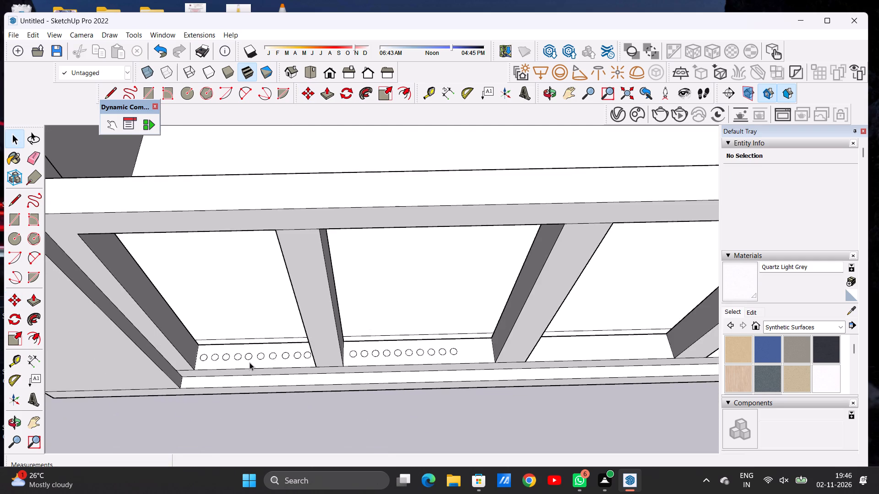
{"action": "scroll", "coordinate": [252, 364], "scroll_direction": "down", "scroll_amount": 1}
{"action": "scroll", "coordinate": [424, 356], "scroll_direction": "up", "scroll_amount": 5}
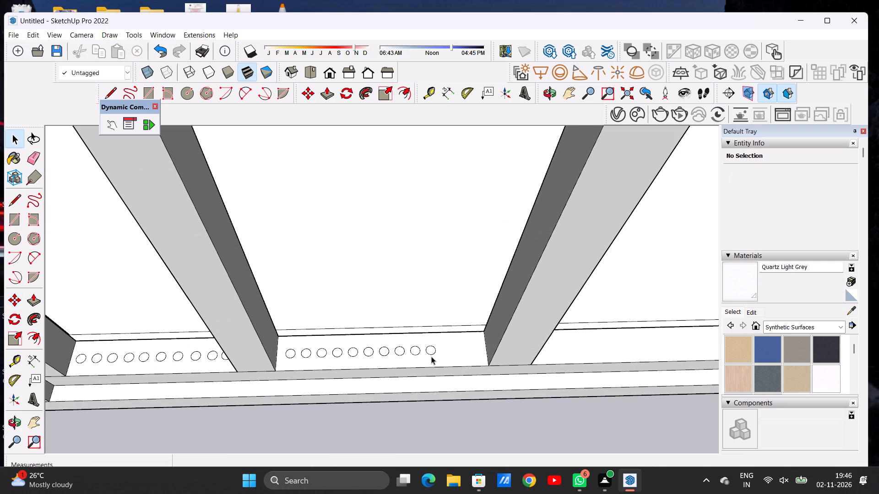
{"action": "scroll", "coordinate": [436, 346], "scroll_direction": "up", "scroll_amount": 12}
{"action": "double_click", "coordinate": [424, 358]}
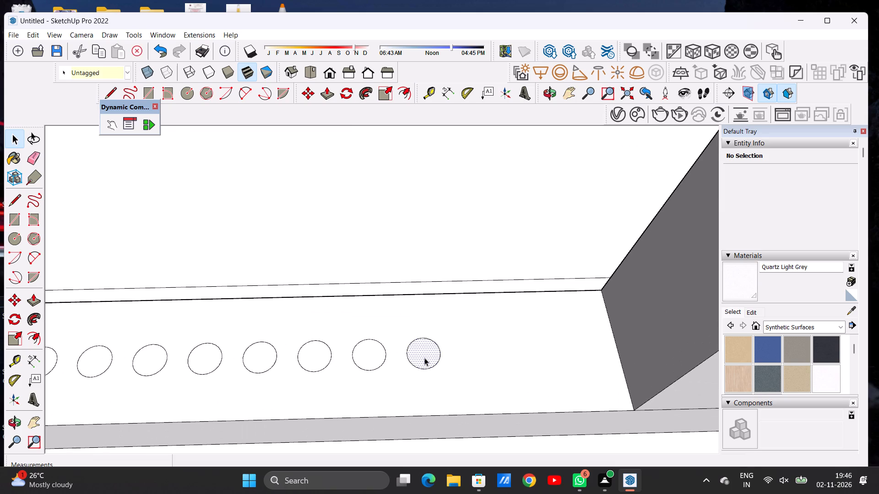
{"action": "key", "text": "m"}
{"action": "left_click", "coordinate": [440, 356]}
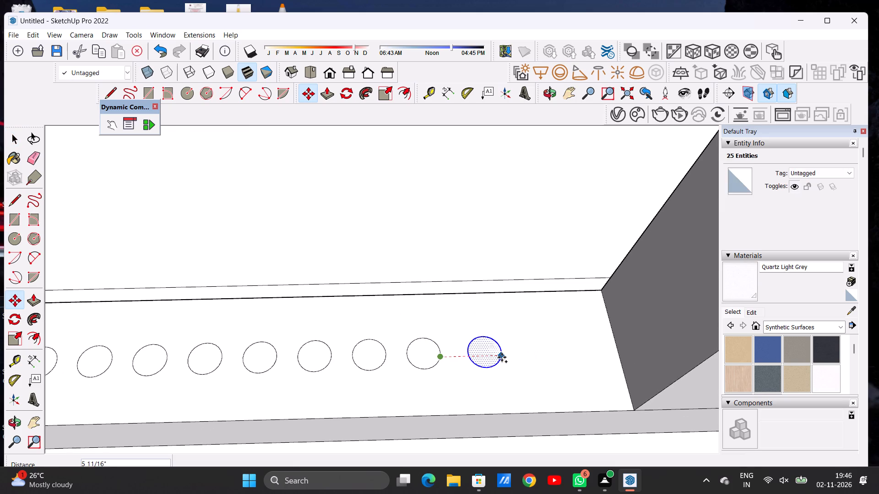
{"action": "left_click", "coordinate": [502, 358]}
{"action": "left_click", "coordinate": [502, 358]}
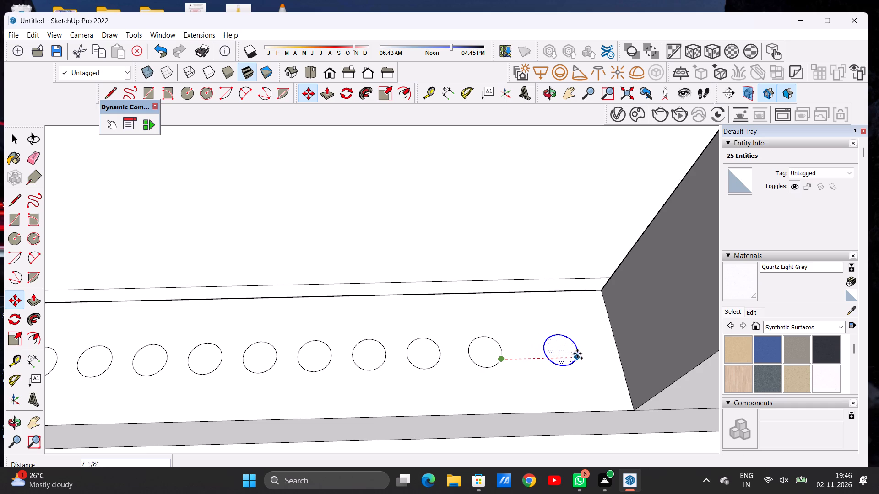
{"action": "left_click", "coordinate": [573, 353]}
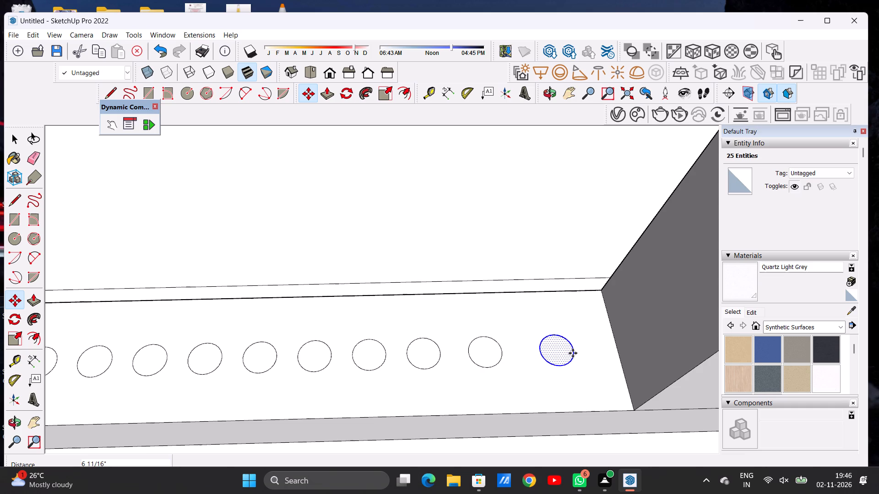
{"action": "key", "text": "space"}
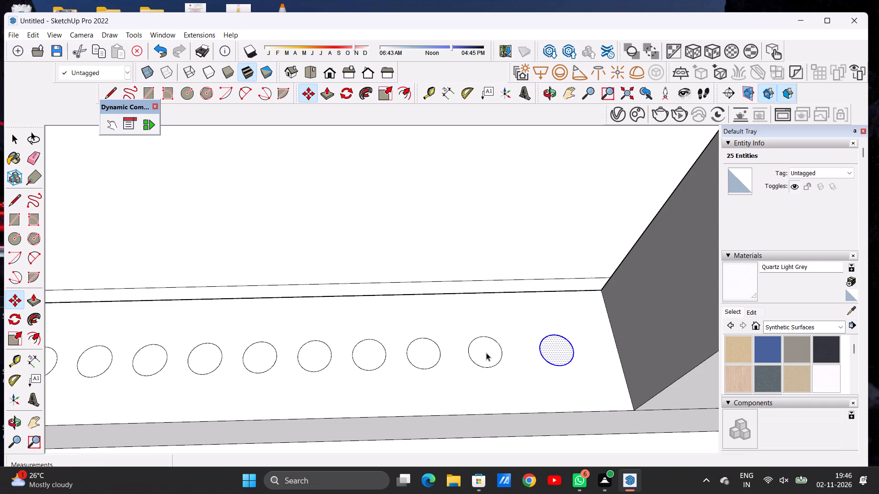
Even out the second bay's end spacing by shifting the second-last circle slightly and the third-last about 1 7/16" toward the far slat.
{"action": "double_click", "coordinate": [486, 353]}
{"action": "key", "text": "m"}
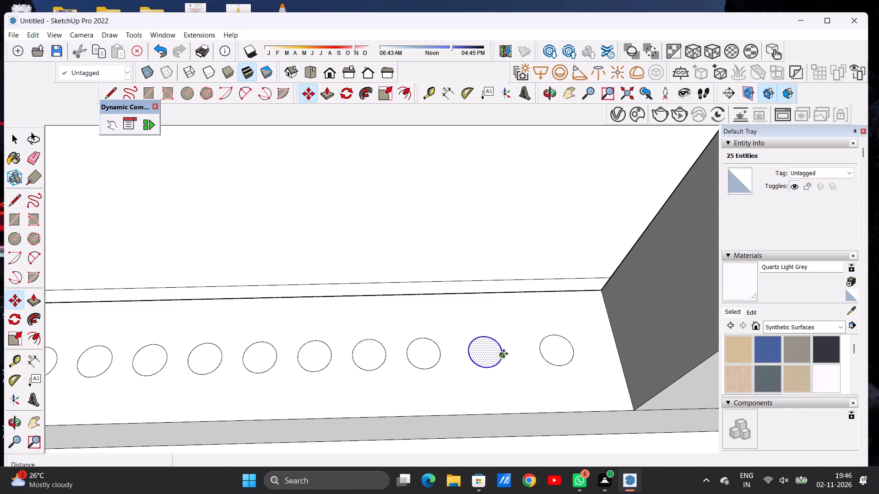
{"action": "left_click", "coordinate": [504, 354]}
{"action": "left_click", "coordinate": [515, 355]}
{"action": "key", "text": "space"}
{"action": "double_click", "coordinate": [425, 359]}
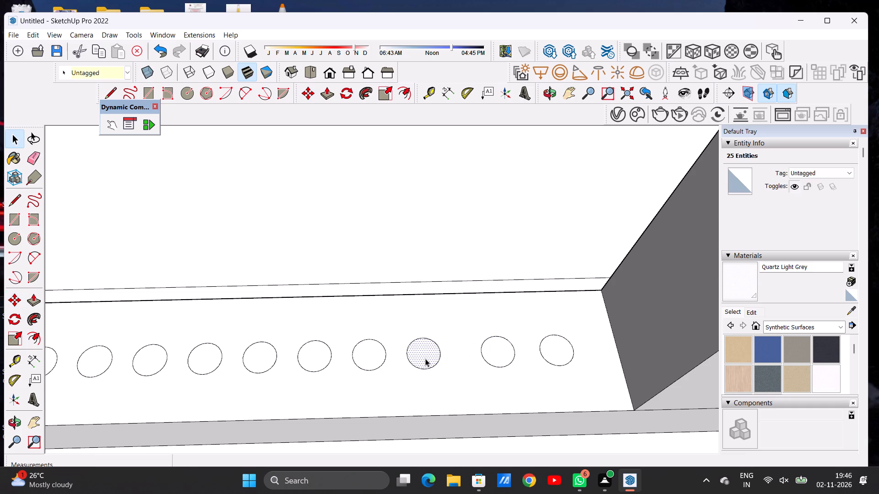
{"action": "key", "text": "m"}
{"action": "left_click", "coordinate": [441, 358]}
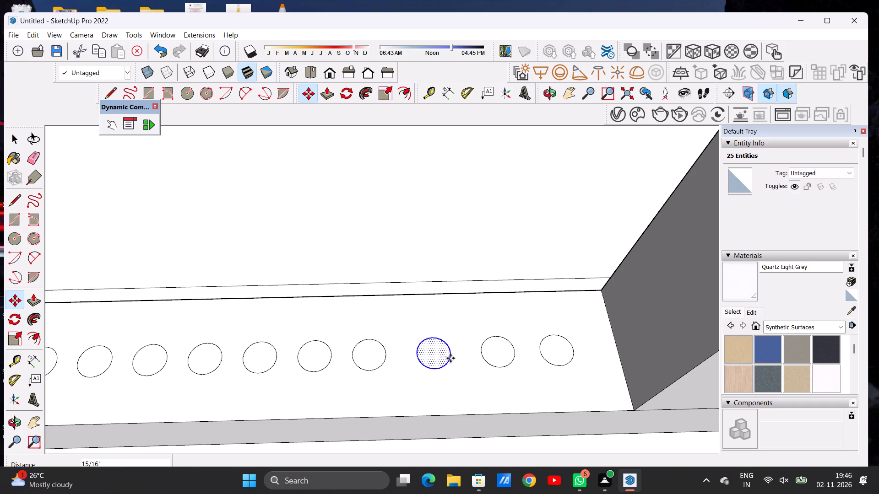
{"action": "left_click", "coordinate": [456, 358]}
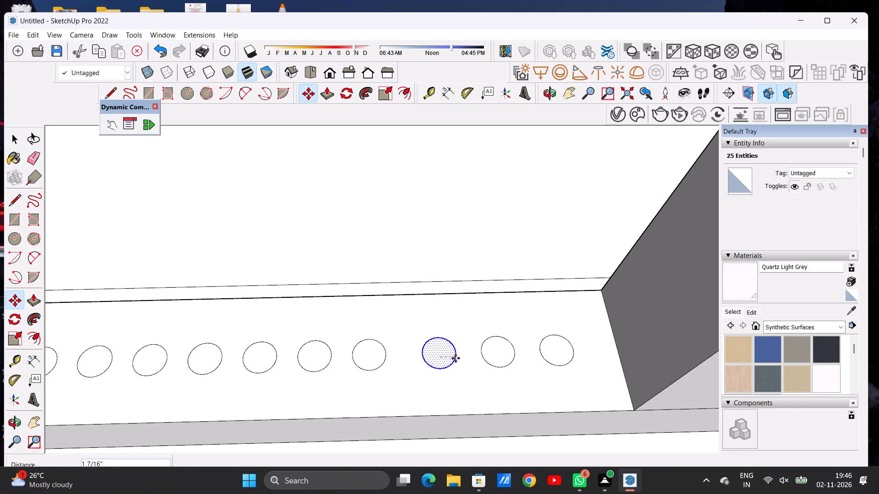
{"action": "key", "text": "space"}
{"action": "scroll", "coordinate": [451, 361], "scroll_direction": "down", "scroll_amount": 17}
{"action": "left_click", "coordinate": [411, 394]}
Examine the two filled bays of the front wall frame and the house front as a whole.
{"action": "scroll", "coordinate": [406, 372], "scroll_direction": "down", "scroll_amount": 3}
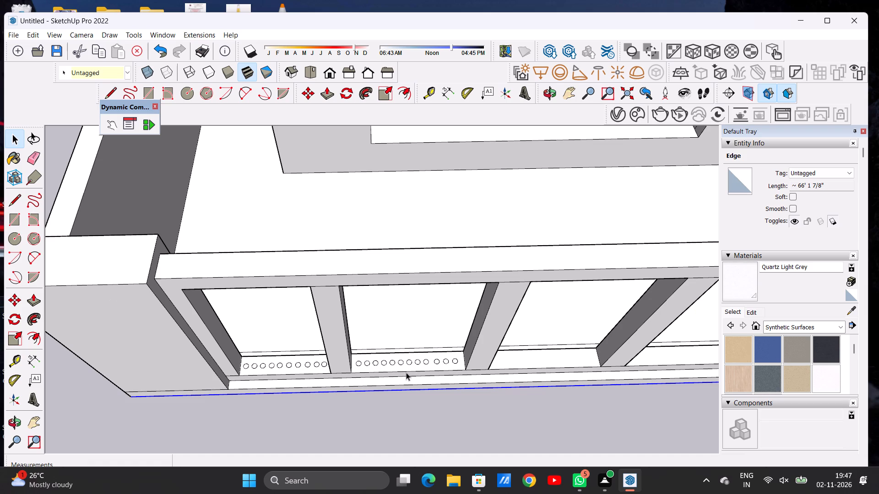
{"action": "scroll", "coordinate": [286, 367], "scroll_direction": "down", "scroll_amount": 4}
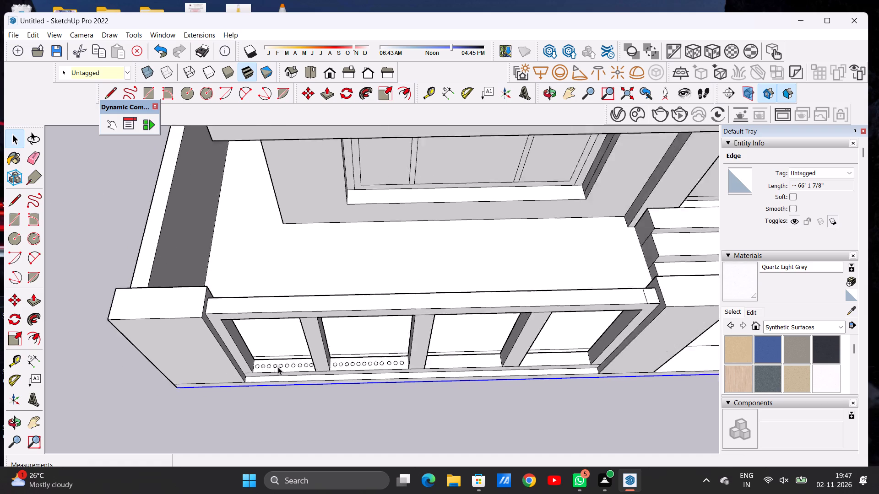
{"action": "scroll", "coordinate": [278, 367], "scroll_direction": "down", "scroll_amount": 10}
{"action": "scroll", "coordinate": [381, 382], "scroll_direction": "down", "scroll_amount": 1}
{"action": "scroll", "coordinate": [380, 394], "scroll_direction": "up", "scroll_amount": 3}
{"action": "scroll", "coordinate": [377, 409], "scroll_direction": "down", "scroll_amount": 1}
{"action": "scroll", "coordinate": [377, 409], "scroll_direction": "up", "scroll_amount": 1}
{"action": "left_click", "coordinate": [377, 409]}
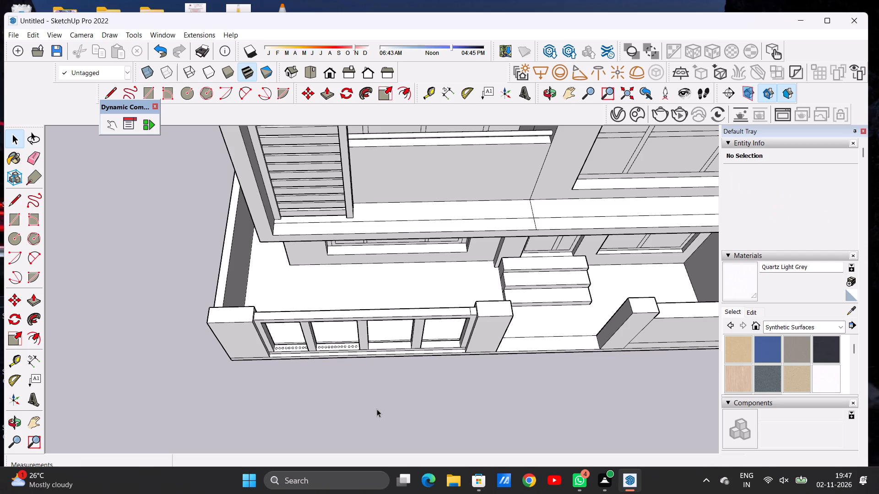
{"action": "scroll", "coordinate": [270, 492], "scroll_direction": "down", "scroll_amount": 2}
{"action": "scroll", "coordinate": [251, 344], "scroll_direction": "down", "scroll_amount": 10}
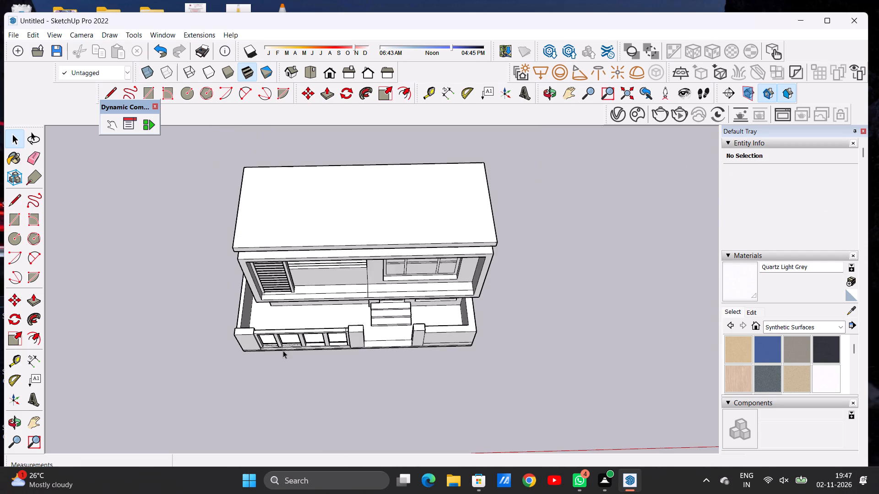
Copy the second bay's last circle about 1' 11 3/4" past the slat to the start of the third bay.
{"action": "scroll", "coordinate": [290, 342], "scroll_direction": "up", "scroll_amount": 20}
{"action": "scroll", "coordinate": [290, 342], "scroll_direction": "up", "scroll_amount": 1}
{"action": "scroll", "coordinate": [221, 333], "scroll_direction": "down", "scroll_amount": 5}
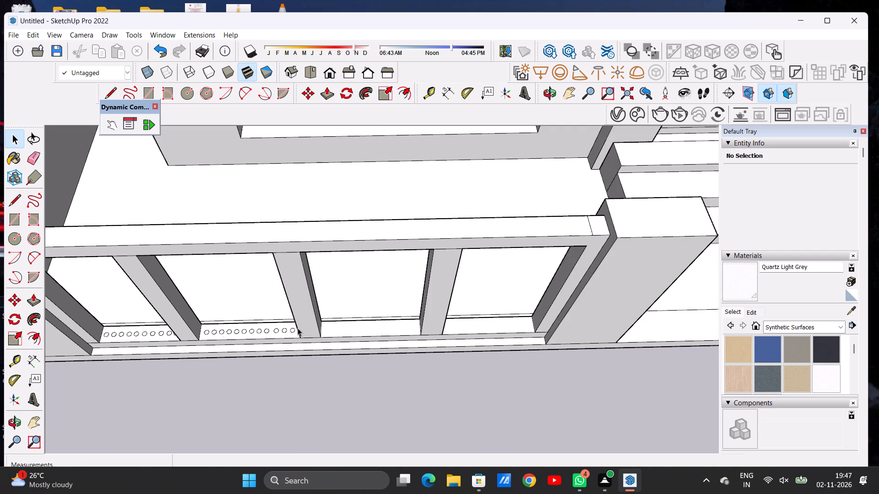
{"action": "scroll", "coordinate": [316, 323], "scroll_direction": "up", "scroll_amount": 12}
{"action": "double_click", "coordinate": [213, 338]}
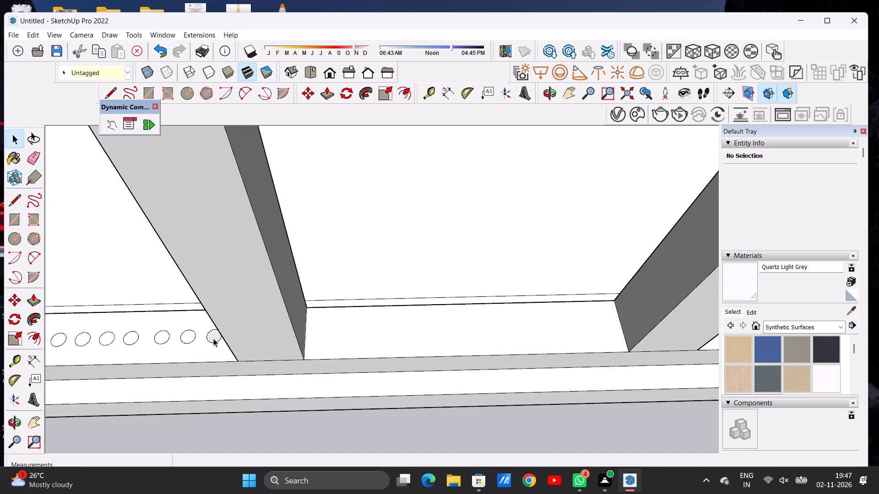
{"action": "key", "text": "m"}
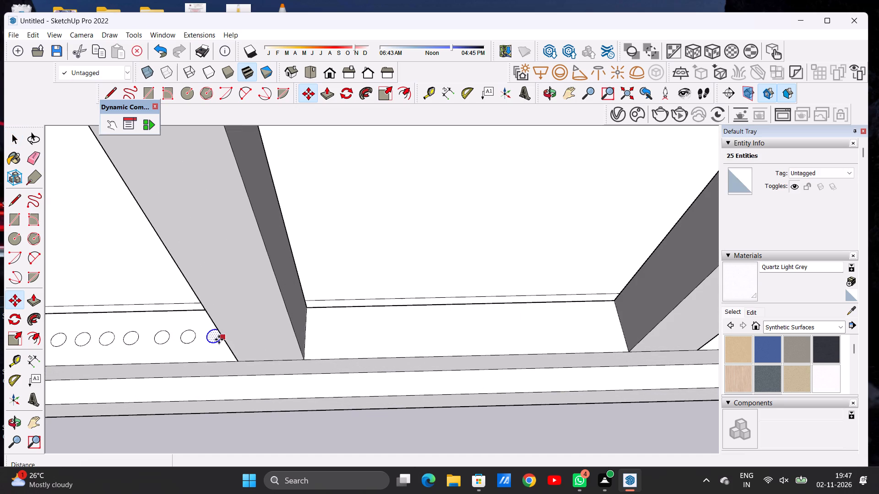
{"action": "left_click", "coordinate": [219, 339]}
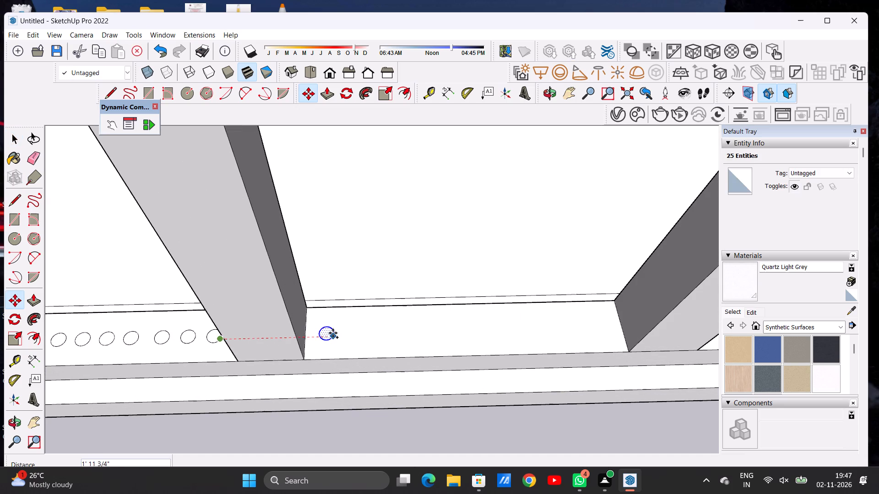
{"action": "left_click", "coordinate": [332, 331]}
Copy the third bay's circle about 4' 10 5/8" along the bottom rail to the bay's far end.
{"action": "scroll", "coordinate": [297, 335], "scroll_direction": "down", "scroll_amount": 8}
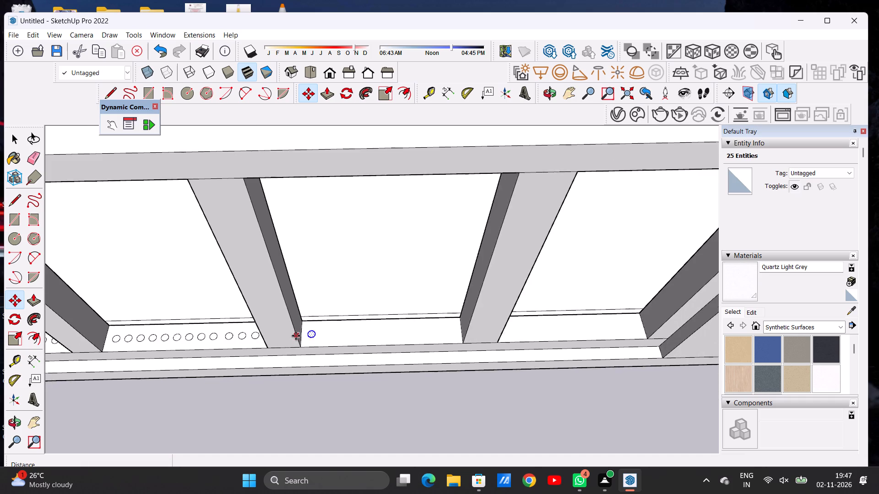
{"action": "scroll", "coordinate": [315, 336], "scroll_direction": "up", "scroll_amount": 12}
{"action": "left_click", "coordinate": [315, 336]}
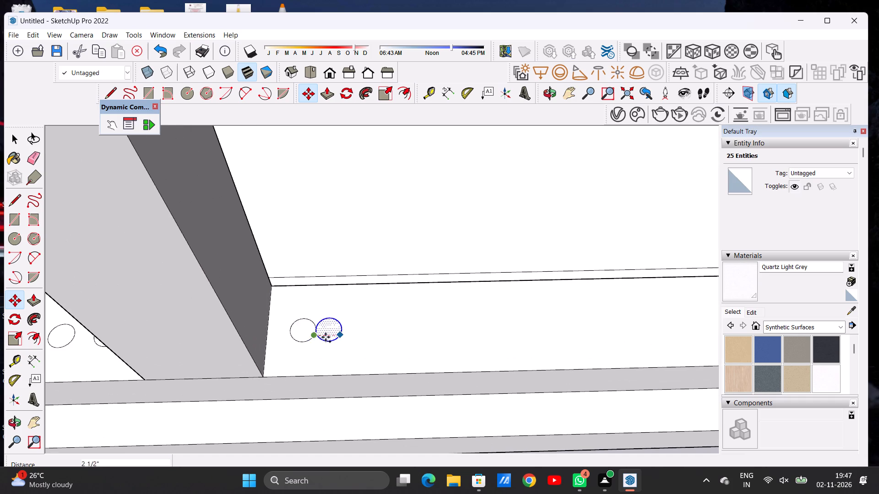
{"action": "scroll", "coordinate": [312, 337], "scroll_direction": "down", "scroll_amount": 8}
{"action": "scroll", "coordinate": [514, 331], "scroll_direction": "up", "scroll_amount": 8}
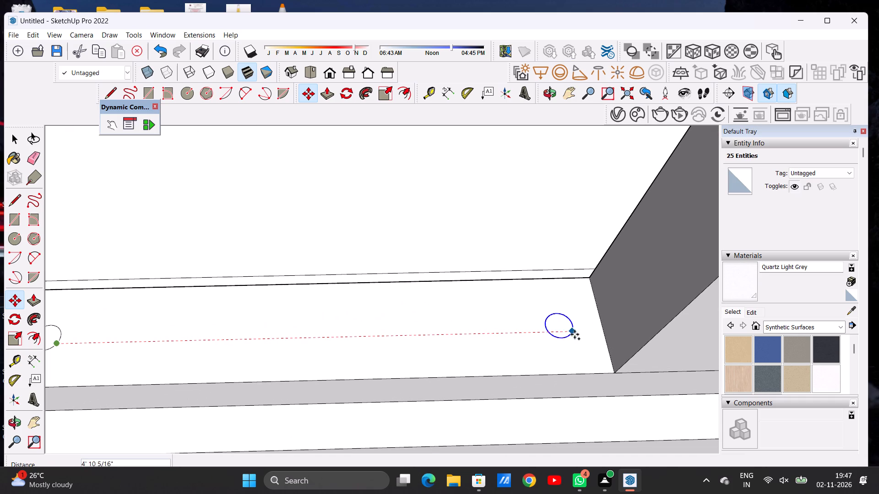
{"action": "left_click", "coordinate": [576, 338]}
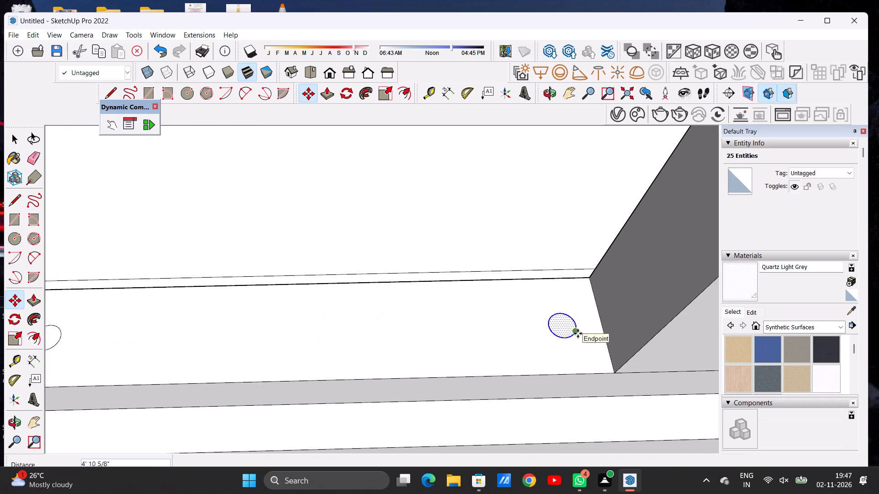
Copy circles back and forth in the third bay by about 4' 5", 3' 11 5/8", 3' 6" and 3' 9/16", adding two inward from each end.
{"action": "left_click", "coordinate": [578, 333]}
{"action": "scroll", "coordinate": [578, 322], "scroll_direction": "down", "scroll_amount": 8}
{"action": "scroll", "coordinate": [441, 323], "scroll_direction": "up", "scroll_amount": 5}
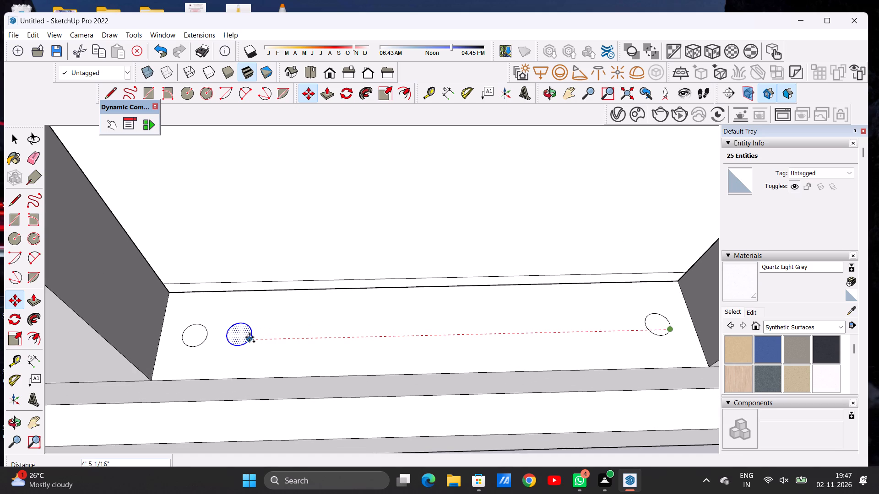
{"action": "left_click", "coordinate": [250, 337]}
{"action": "left_click", "coordinate": [250, 337]}
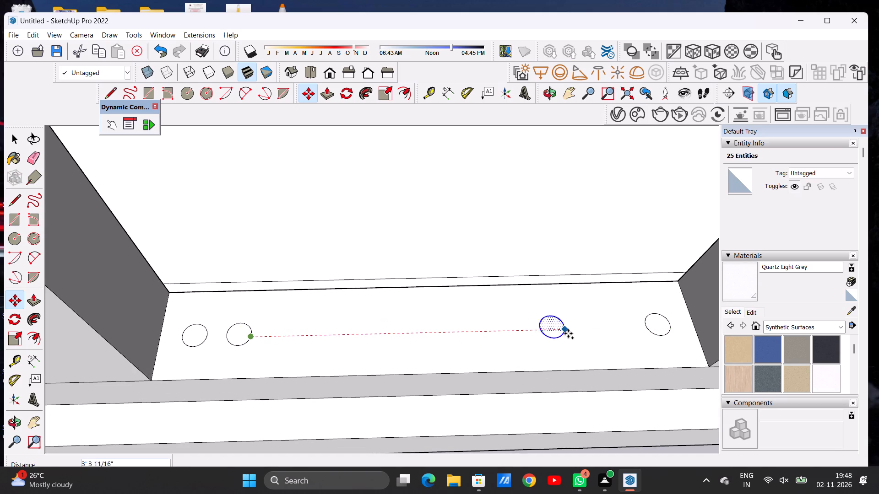
{"action": "left_click", "coordinate": [628, 330]}
{"action": "left_click", "coordinate": [628, 330]}
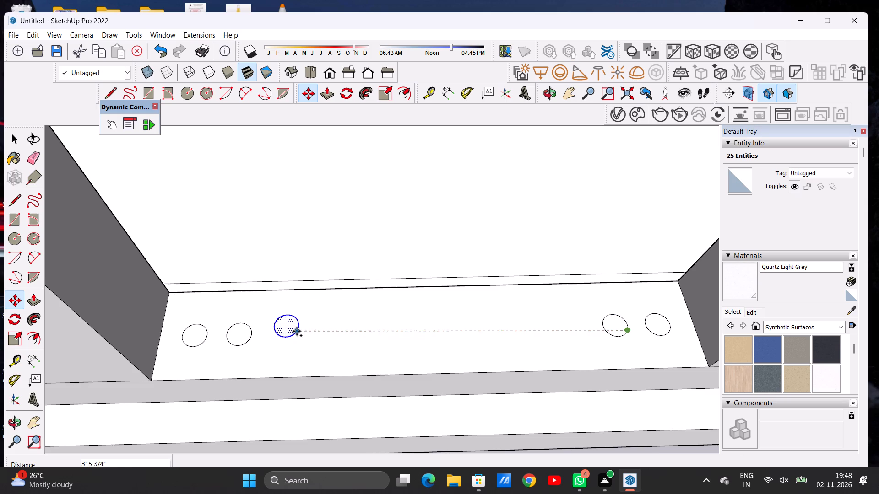
{"action": "left_click", "coordinate": [293, 333]}
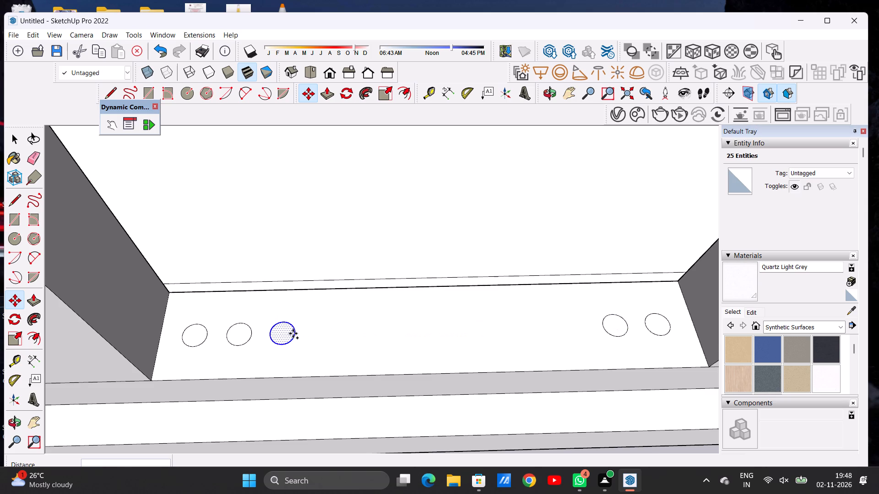
{"action": "left_click", "coordinate": [293, 333]}
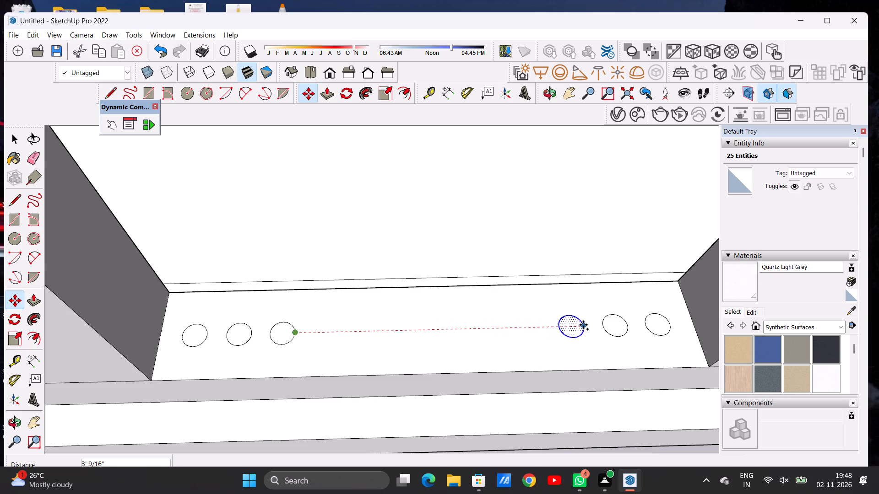
{"action": "left_click", "coordinate": [583, 325]}
Continue alternating circle copies in the third bay by about 2' 6 1/2", 2' 1 1/2", 1' 8" and 1' 2 3/16", adding two more per side.
{"action": "left_click", "coordinate": [583, 325]}
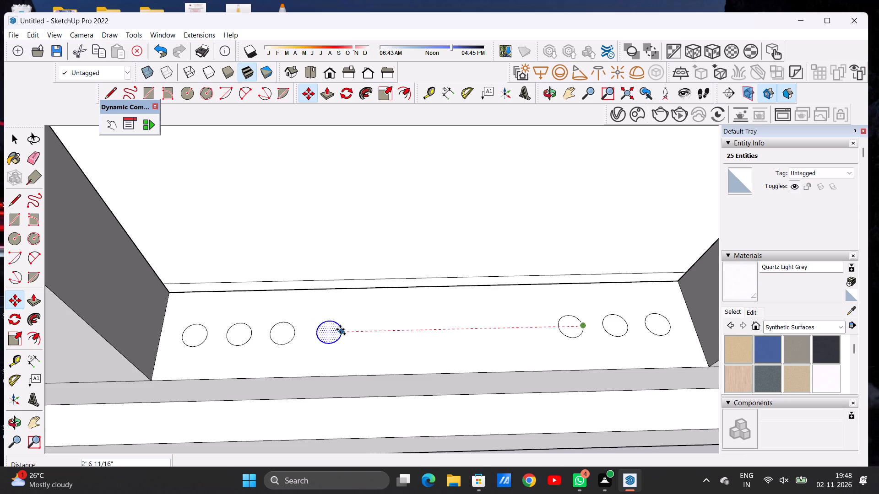
{"action": "left_click", "coordinate": [342, 328]}
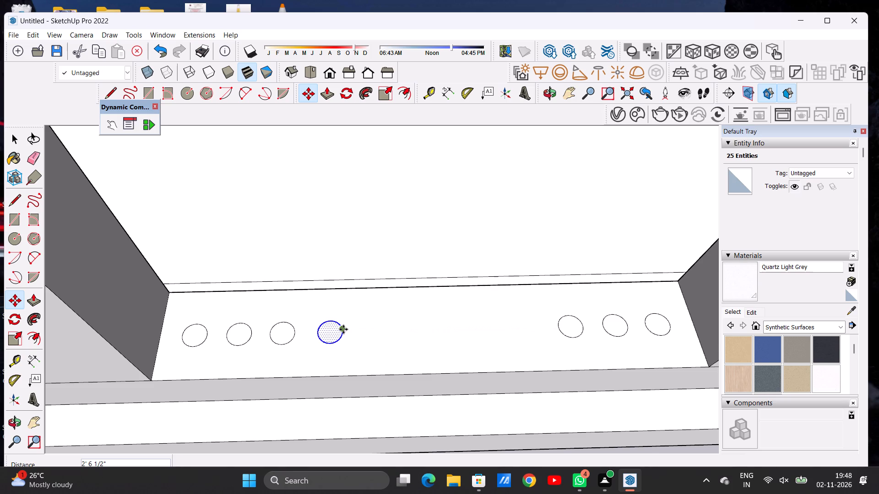
{"action": "left_click", "coordinate": [343, 329]}
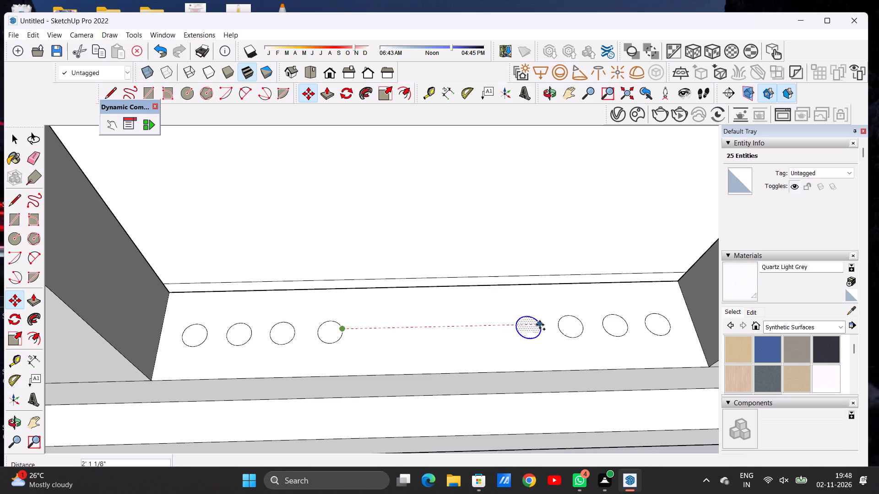
{"action": "left_click", "coordinate": [543, 326]}
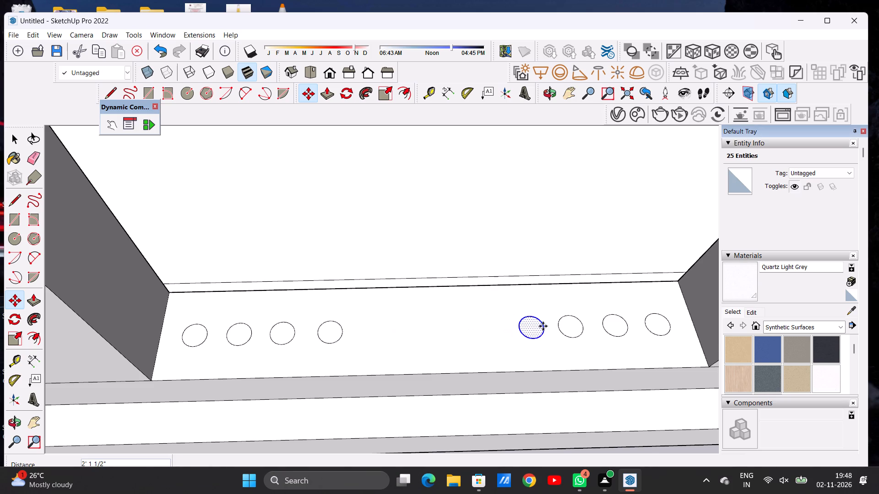
{"action": "left_click", "coordinate": [543, 326]}
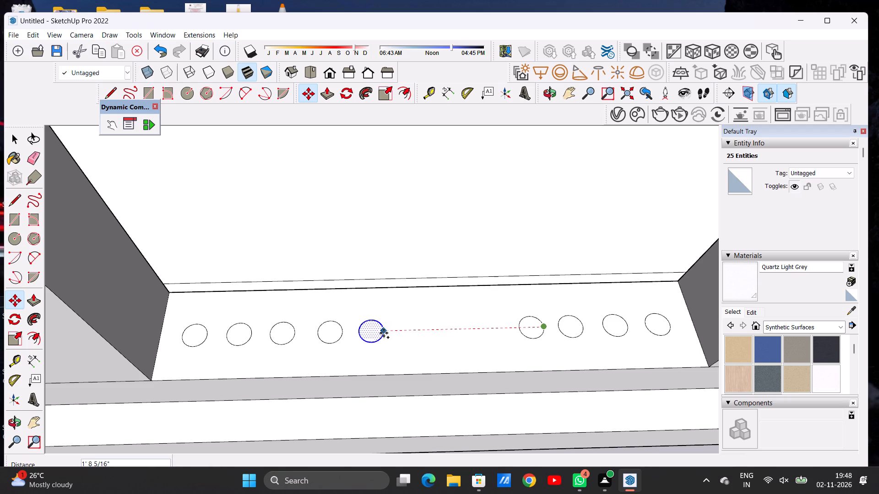
{"action": "left_click", "coordinate": [388, 335]}
{"action": "left_click", "coordinate": [388, 335]}
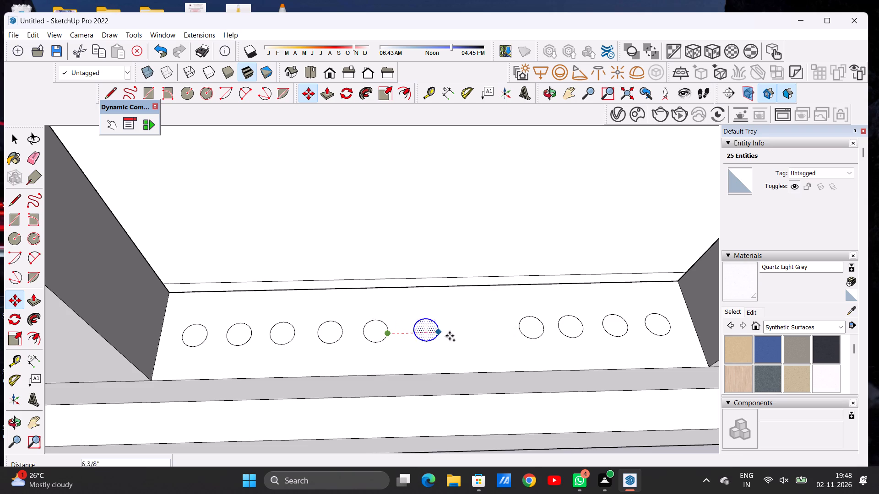
{"action": "left_click", "coordinate": [500, 333]}
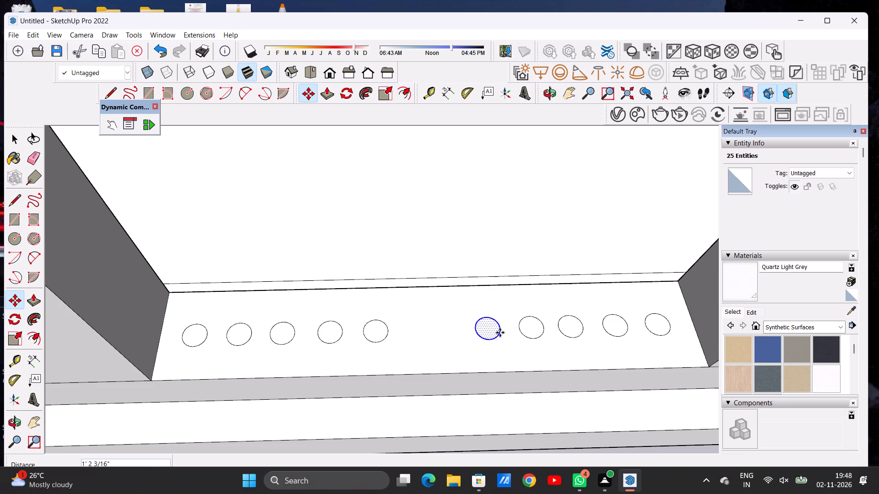
Copy the fifth-last circle about 7 1/4" into the third bay's central gap, then clear the selection.
{"action": "left_click", "coordinate": [490, 332]}
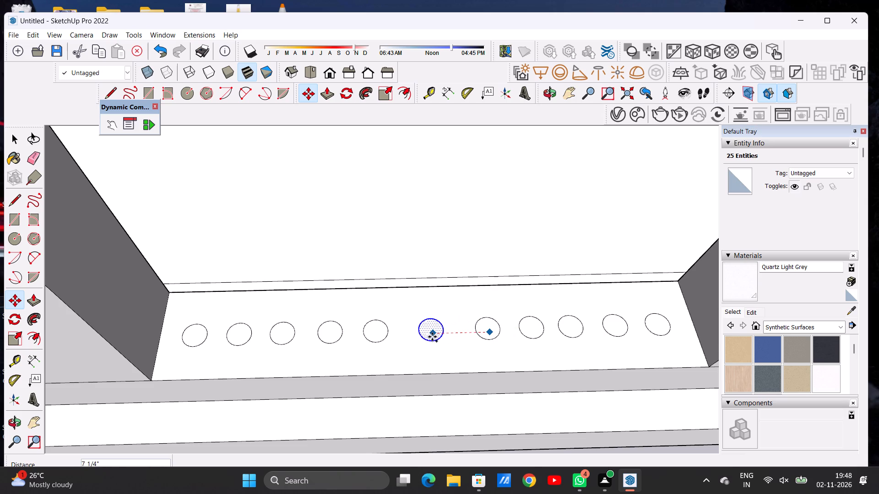
{"action": "left_click", "coordinate": [432, 337]}
{"action": "scroll", "coordinate": [386, 326], "scroll_direction": "down", "scroll_amount": 14}
{"action": "left_click", "coordinate": [495, 390]}
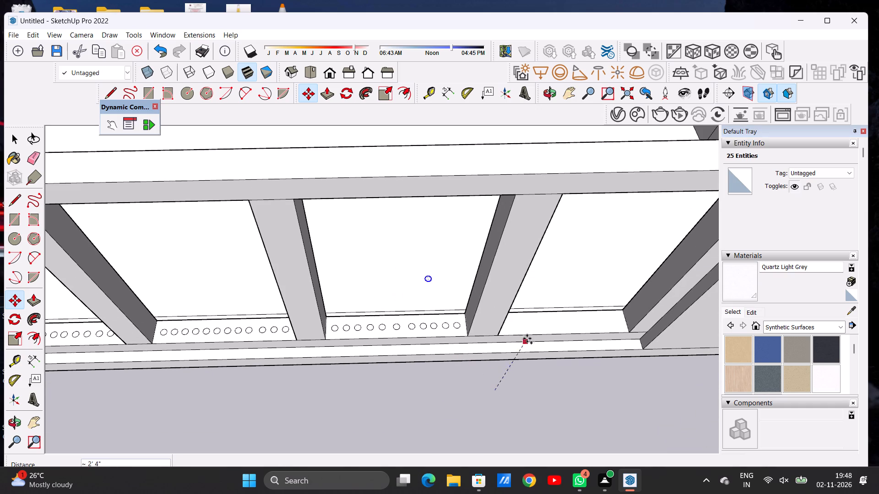
{"action": "scroll", "coordinate": [531, 329], "scroll_direction": "up", "scroll_amount": 5}
{"action": "key", "text": "space"}
{"action": "scroll", "coordinate": [362, 355], "scroll_direction": "down", "scroll_amount": 7}
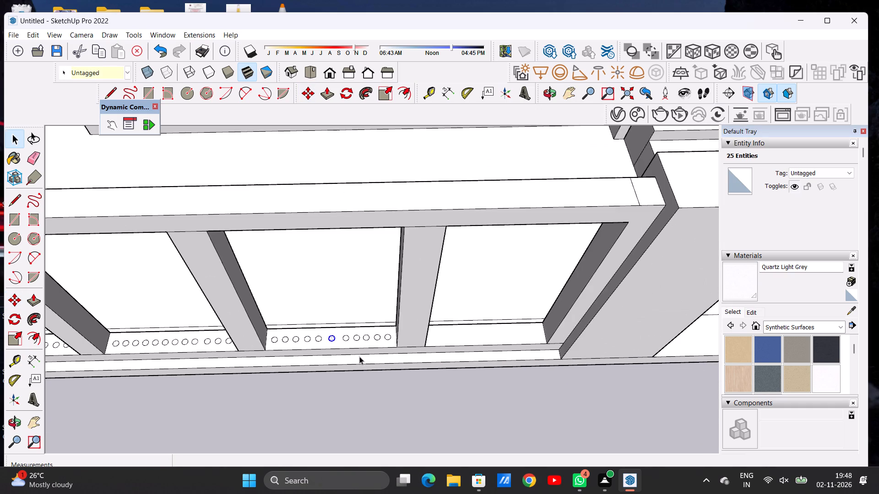
{"action": "left_click", "coordinate": [390, 386]}
Copy the third bay's last circle past the slat to the start of the fourth bay.
{"action": "scroll", "coordinate": [454, 338], "scroll_direction": "up", "scroll_amount": 6}
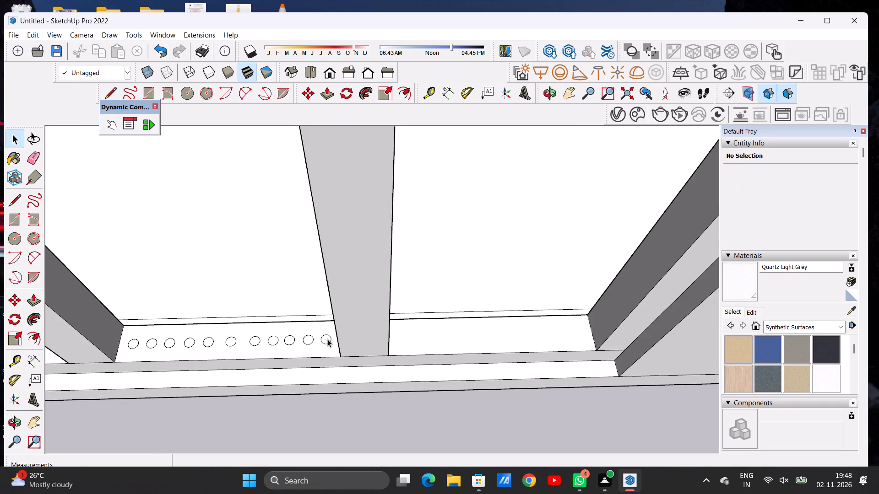
{"action": "double_click", "coordinate": [326, 337]}
{"action": "key", "text": "m"}
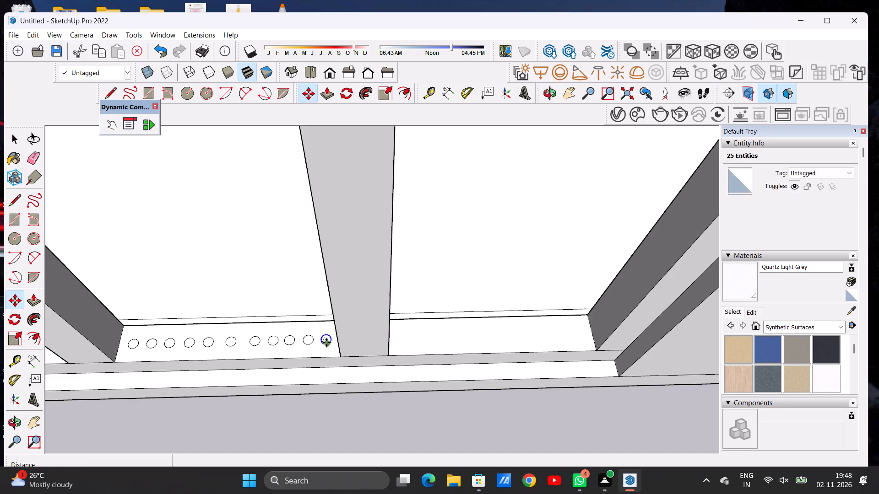
{"action": "left_click", "coordinate": [326, 343]}
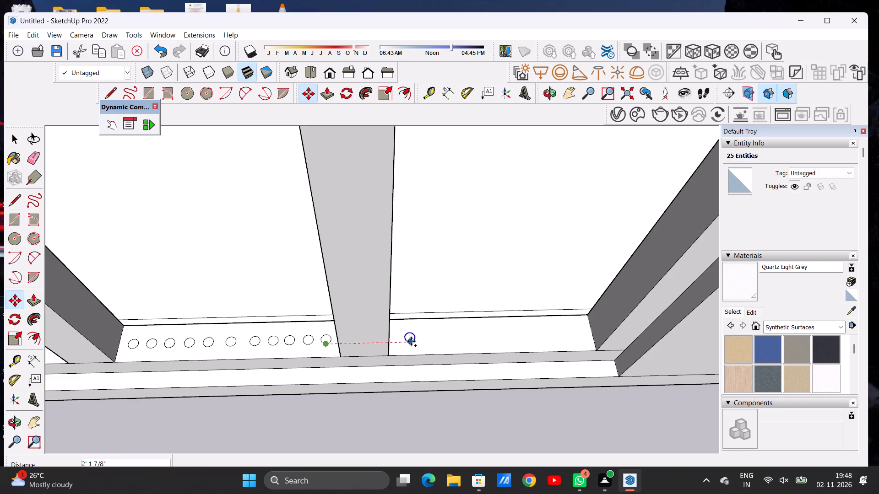
{"action": "scroll", "coordinate": [412, 341], "scroll_direction": "up", "scroll_amount": 5}
{"action": "left_click", "coordinate": [394, 340]}
{"action": "scroll", "coordinate": [288, 342], "scroll_direction": "down", "scroll_amount": 7}
{"action": "scroll", "coordinate": [358, 345], "scroll_direction": "up", "scroll_amount": 1}
{"action": "scroll", "coordinate": [358, 345], "scroll_direction": "down", "scroll_amount": 1}
{"action": "scroll", "coordinate": [358, 345], "scroll_direction": "up", "scroll_amount": 6}
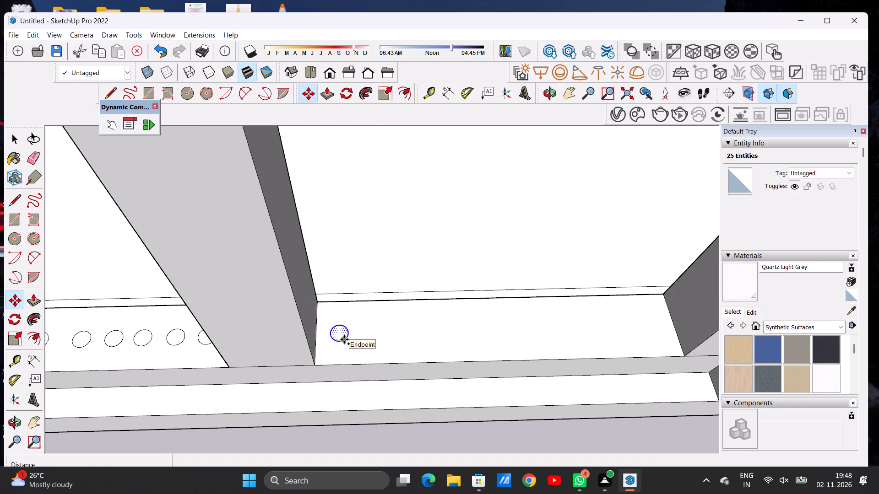
Copy the fourth bay's circle about 4' 6 9/16" along the bottom rail to the bay's far end.
{"action": "left_click", "coordinate": [344, 339]}
{"action": "scroll", "coordinate": [360, 342], "scroll_direction": "down", "scroll_amount": 7}
{"action": "scroll", "coordinate": [460, 342], "scroll_direction": "up", "scroll_amount": 4}
{"action": "scroll", "coordinate": [460, 342], "scroll_direction": "down", "scroll_amount": 1}
{"action": "scroll", "coordinate": [460, 342], "scroll_direction": "up", "scroll_amount": 2}
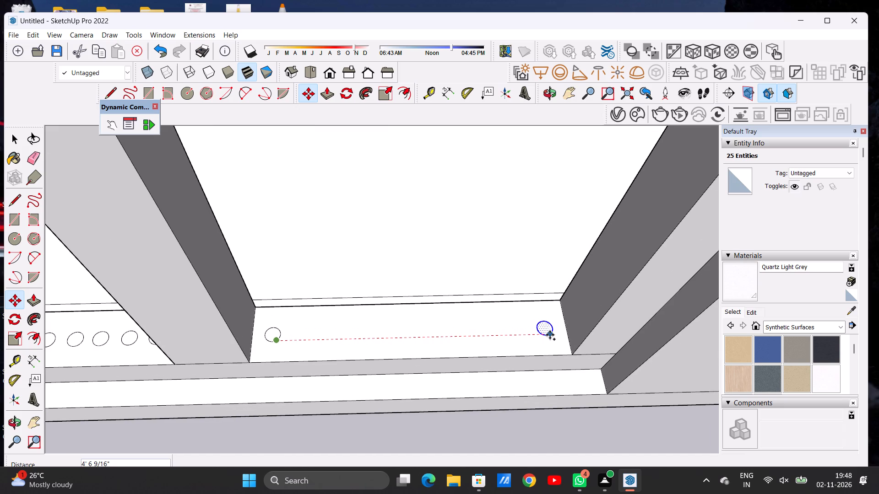
{"action": "left_click", "coordinate": [551, 336]}
Copy circles back and forth in the fourth bay by about 4' 15/16", 3' 7 5/16", 3' 1 9/16" and 2' 7 9/16", adding two inward from each end.
{"action": "left_click", "coordinate": [551, 336]}
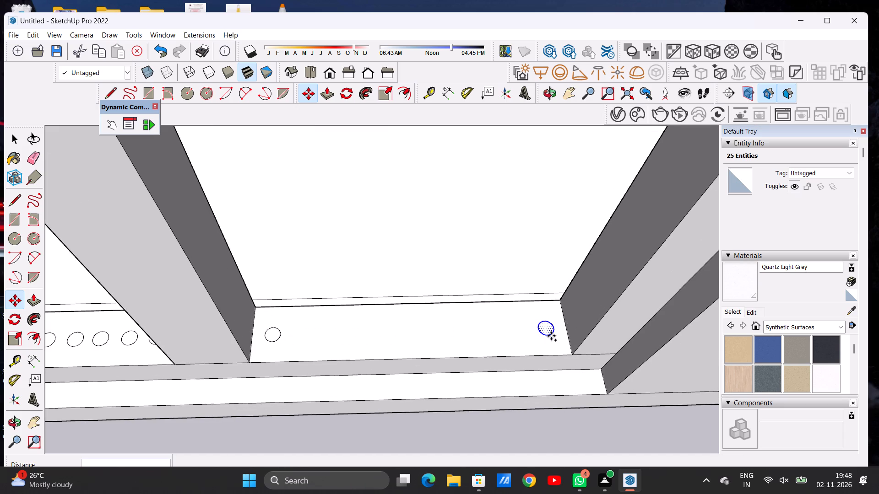
{"action": "left_click", "coordinate": [305, 339]}
{"action": "left_click", "coordinate": [305, 339]}
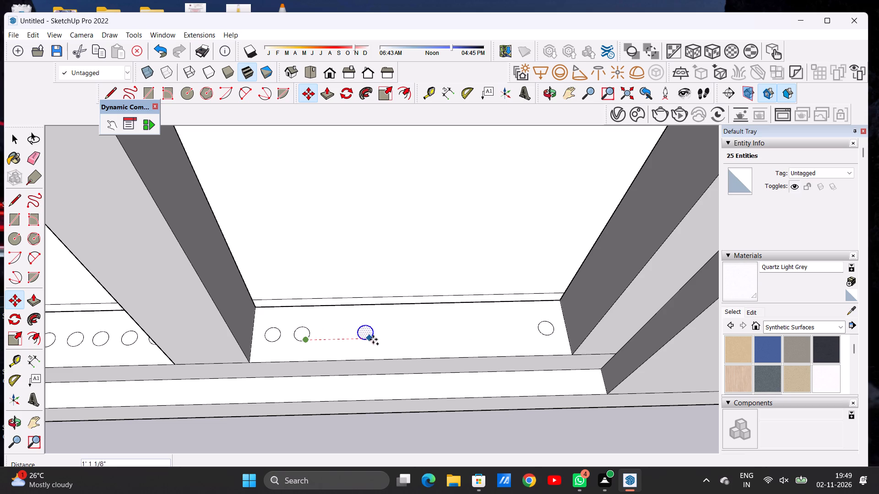
{"action": "left_click", "coordinate": [523, 337]}
{"action": "left_click", "coordinate": [523, 337]}
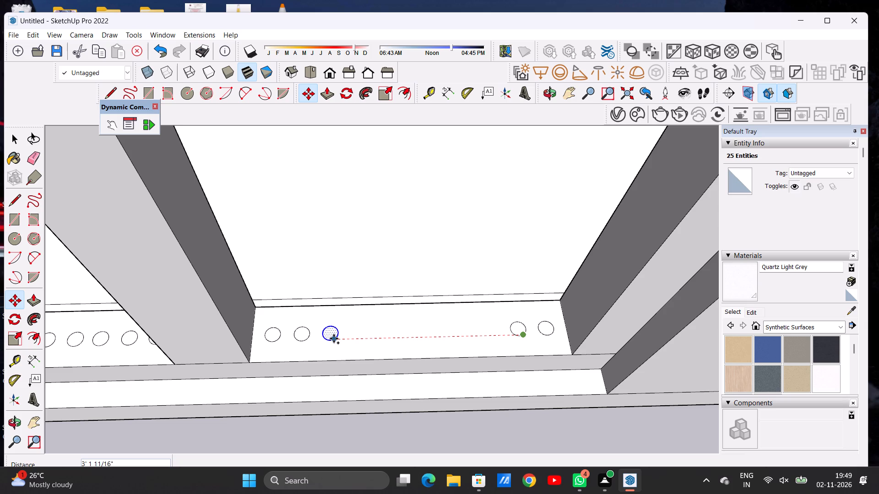
{"action": "left_click", "coordinate": [335, 338]}
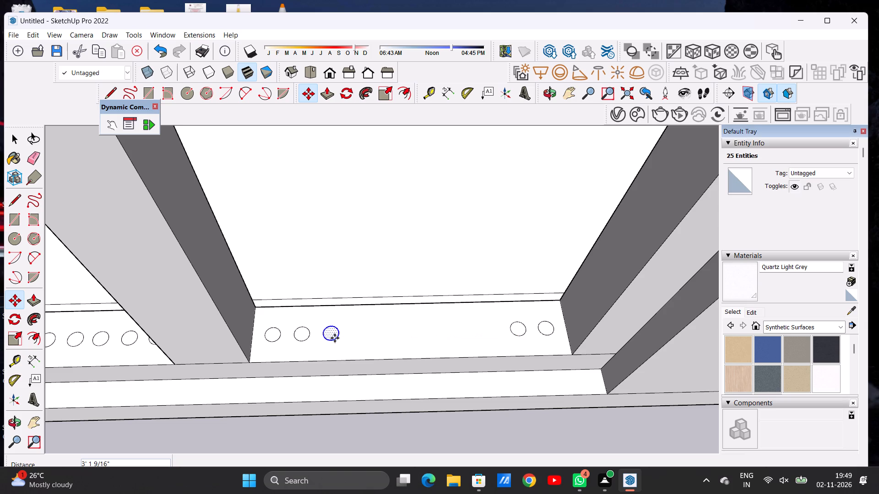
{"action": "left_click", "coordinate": [335, 338]}
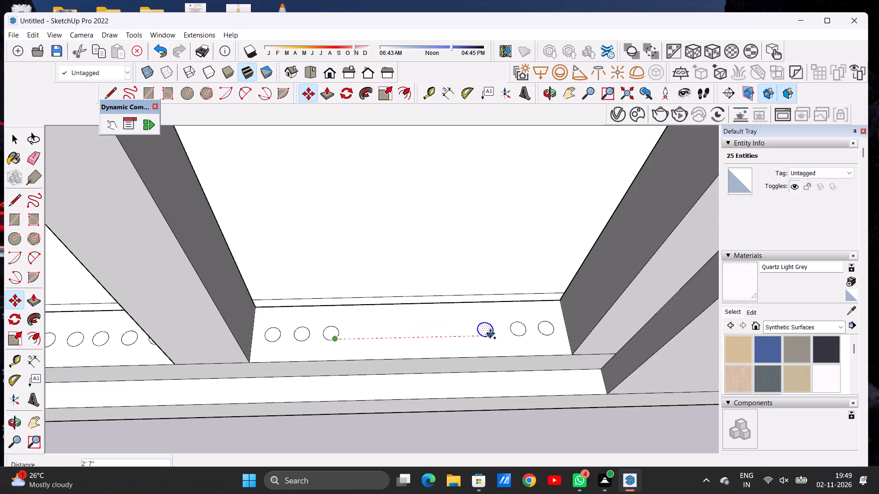
{"action": "left_click", "coordinate": [493, 335]}
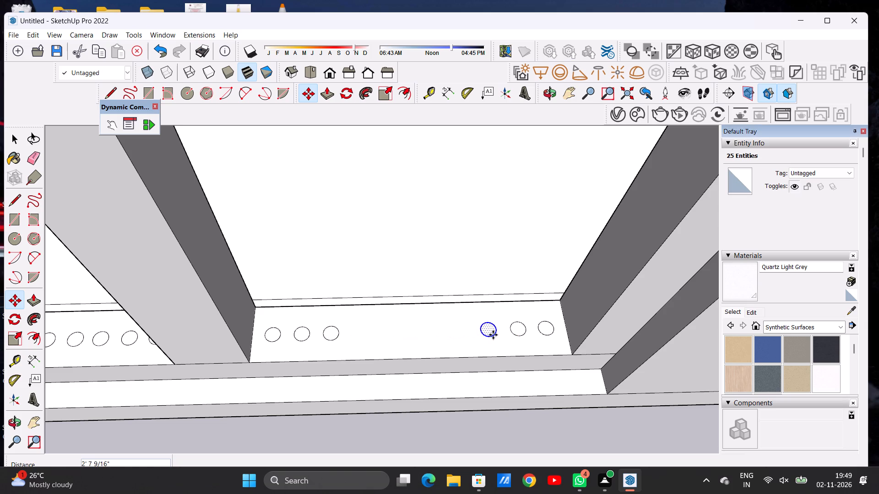
Fill the fourth bay's remaining gap with four alternating circle copies, starting about 2' 1 7/8" back and ending with offsets of about 1' 1 5/16" and 7 1/8".
{"action": "left_click", "coordinate": [493, 335]}
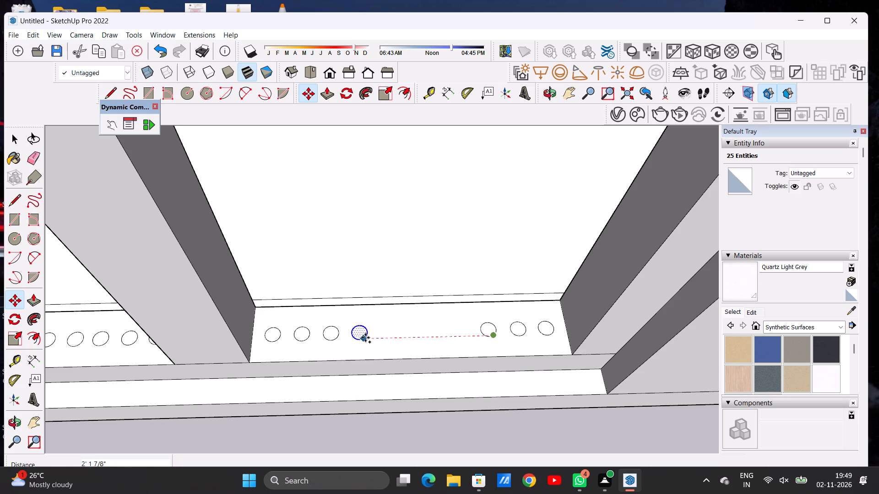
{"action": "left_click", "coordinate": [365, 338]}
{"action": "left_click", "coordinate": [365, 338]}
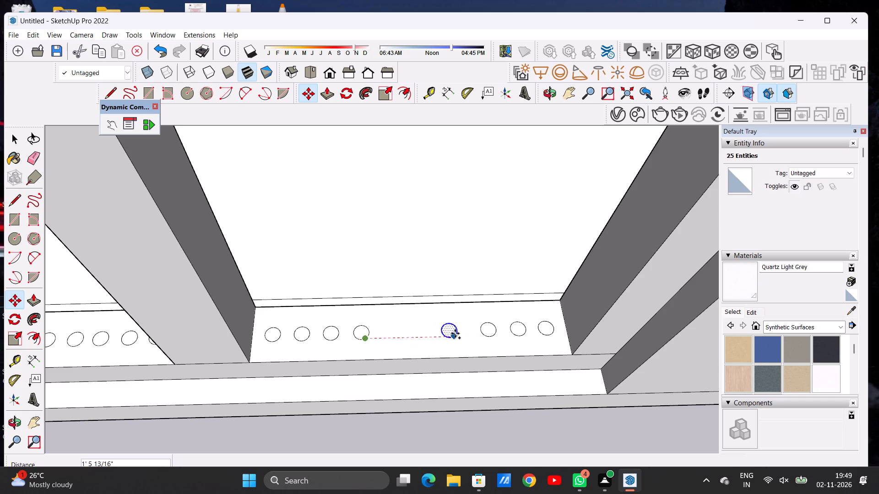
{"action": "left_click", "coordinate": [462, 333]}
{"action": "left_click", "coordinate": [462, 333]}
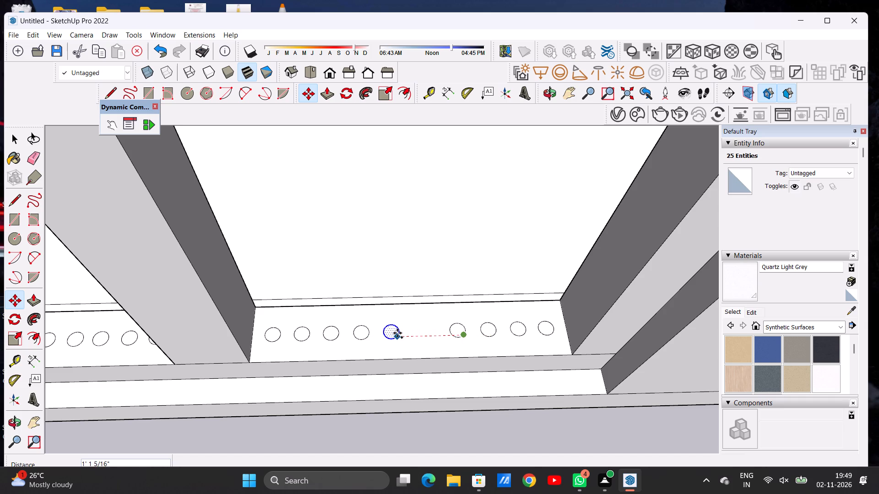
{"action": "left_click", "coordinate": [397, 333]}
{"action": "left_click", "coordinate": [397, 333]}
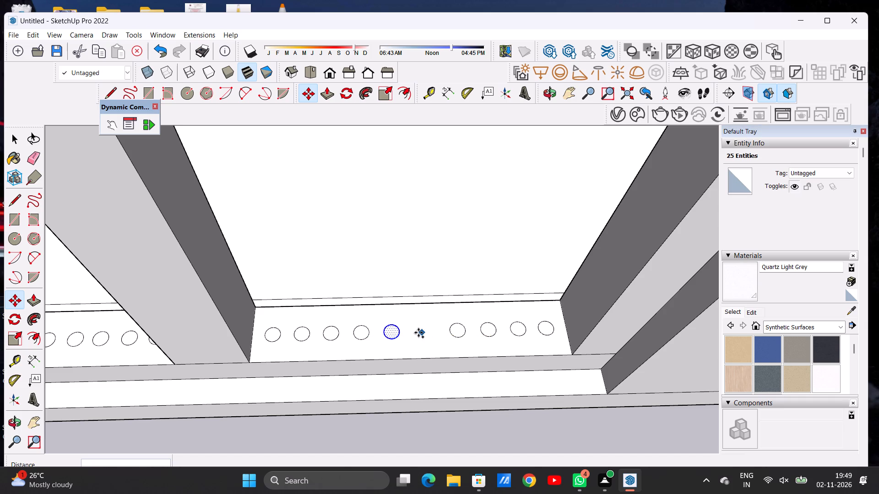
{"action": "left_click", "coordinate": [401, 334]}
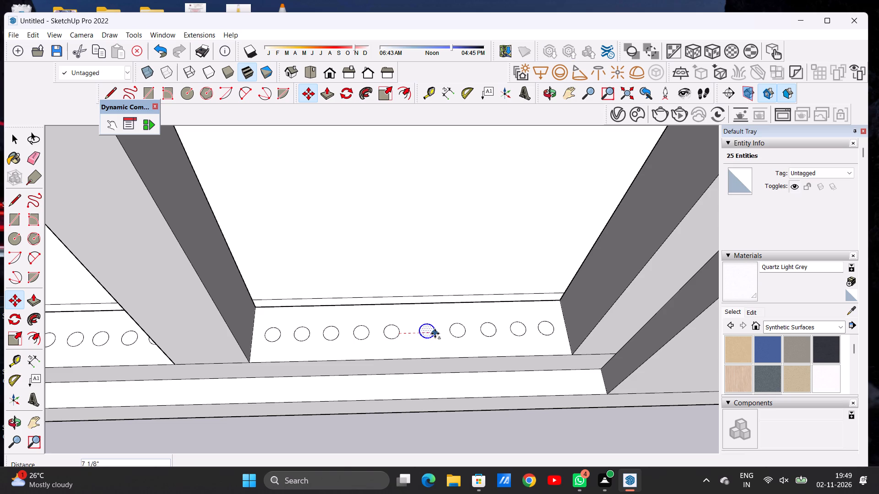
{"action": "left_click", "coordinate": [434, 333]}
{"action": "key", "text": "space"}
{"action": "scroll", "coordinate": [397, 333], "scroll_direction": "down", "scroll_amount": 9}
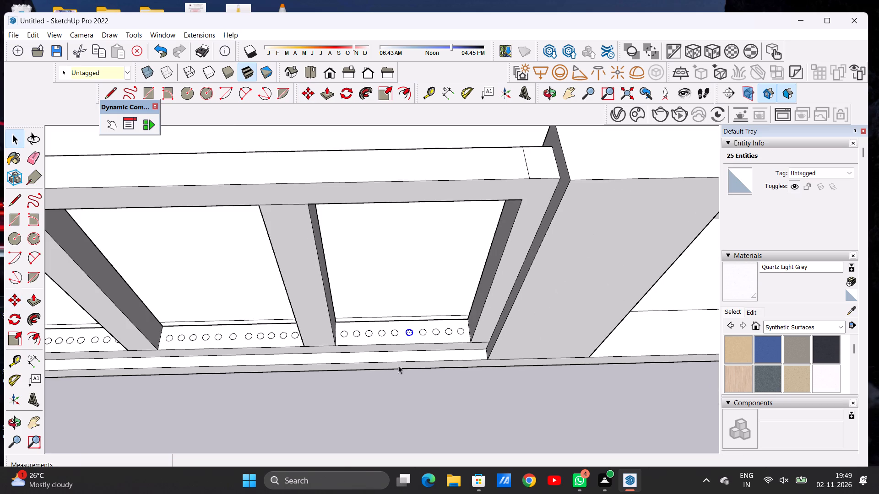
{"action": "left_click", "coordinate": [393, 375]}
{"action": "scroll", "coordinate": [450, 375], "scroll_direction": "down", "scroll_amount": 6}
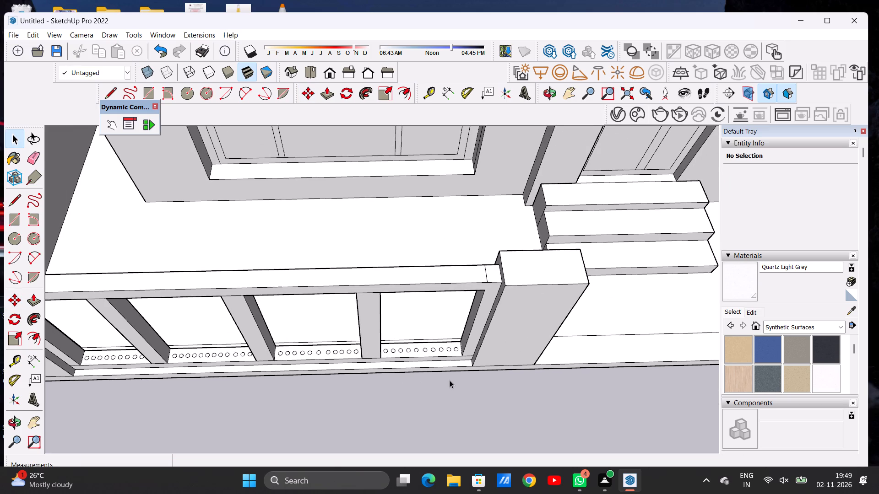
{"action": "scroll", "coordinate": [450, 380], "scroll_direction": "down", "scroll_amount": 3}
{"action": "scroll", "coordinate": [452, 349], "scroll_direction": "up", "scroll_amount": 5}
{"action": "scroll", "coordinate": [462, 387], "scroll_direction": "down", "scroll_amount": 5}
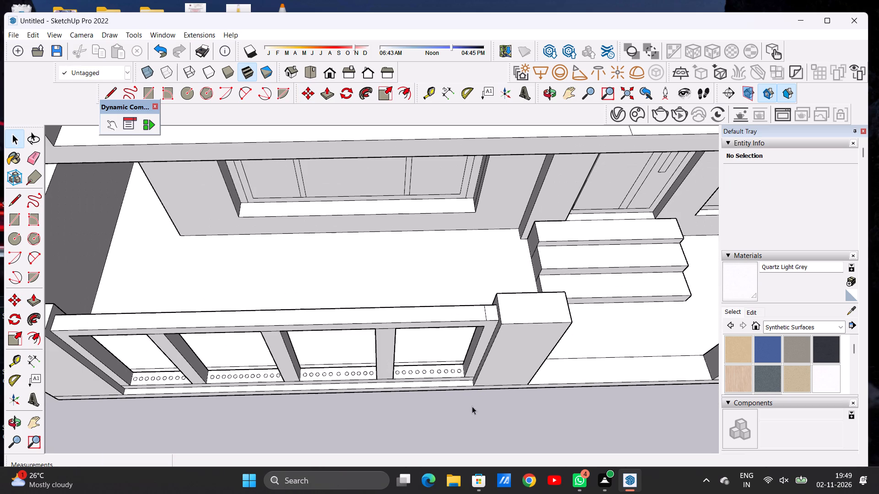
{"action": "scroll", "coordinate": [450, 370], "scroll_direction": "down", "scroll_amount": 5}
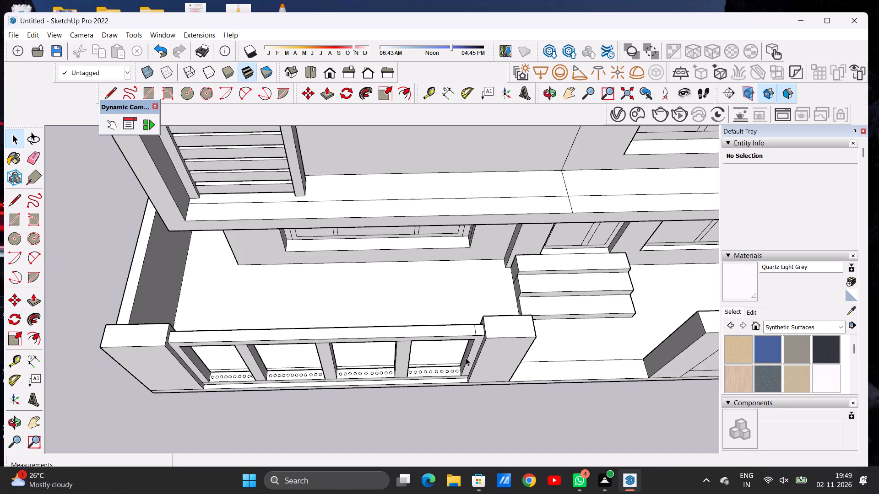
Push/Pull the fourth bay's end circle nearest the entrance steps up about 8' 6 1/2" to the top rail's underside.
{"action": "left_click", "coordinate": [550, 93]}
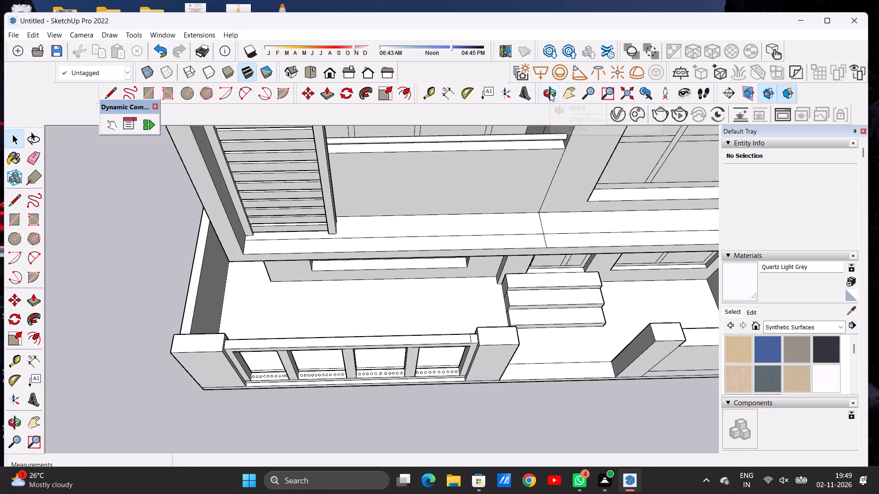
{"action": "left_click_drag", "start_coordinate": [457, 410], "coordinate": [455, 312]}
{"action": "scroll", "coordinate": [456, 407], "scroll_direction": "up", "scroll_amount": 13}
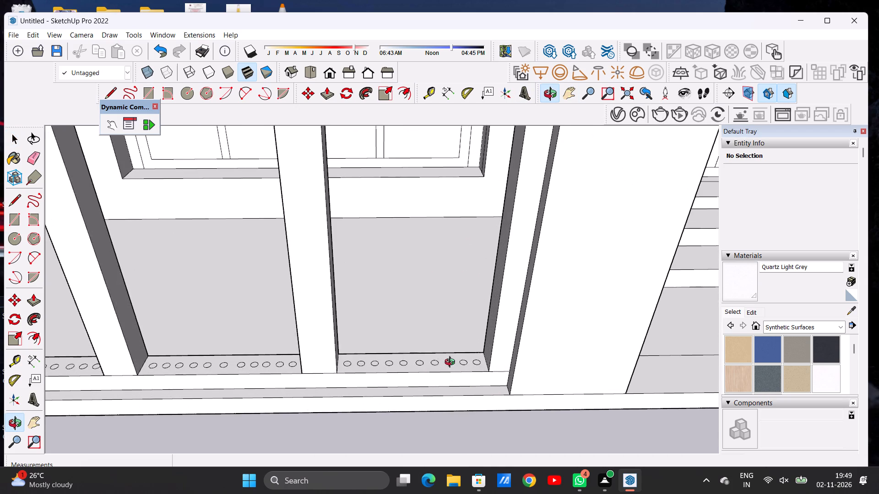
{"action": "scroll", "coordinate": [493, 362], "scroll_direction": "up", "scroll_amount": 5}
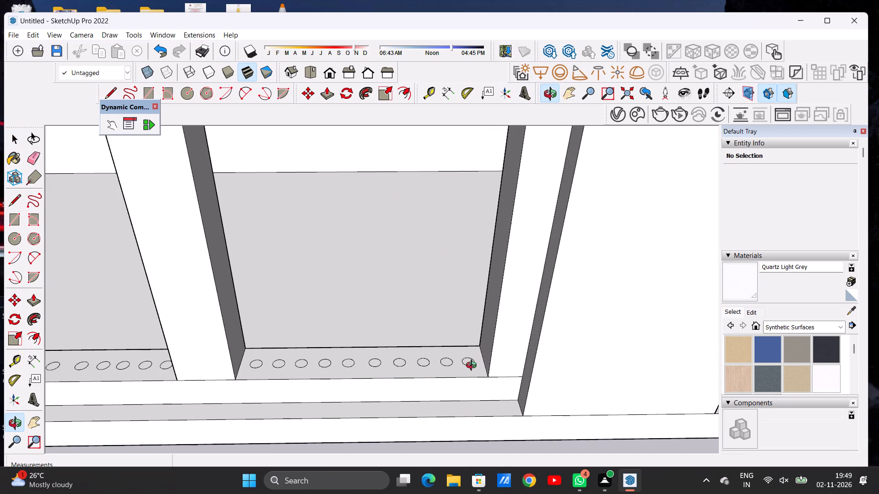
{"action": "key", "text": "p"}
{"action": "scroll", "coordinate": [469, 362], "scroll_direction": "up", "scroll_amount": 6}
{"action": "left_click", "coordinate": [468, 357]}
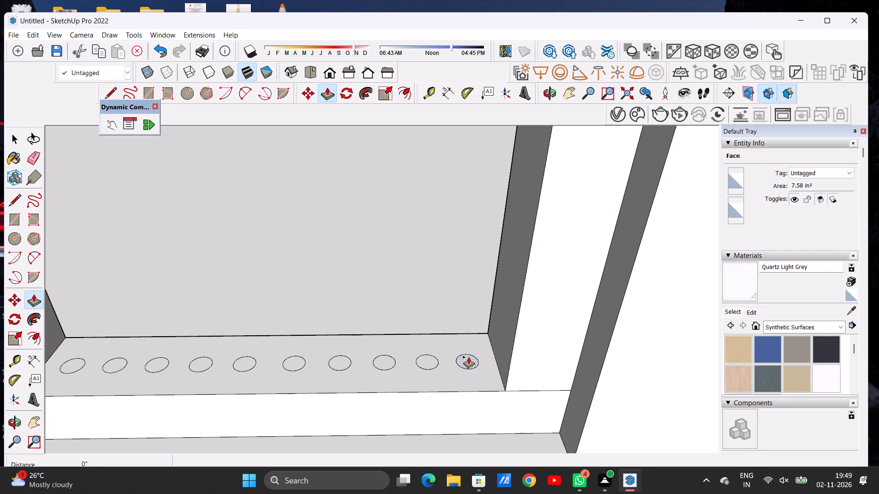
{"action": "scroll", "coordinate": [458, 284], "scroll_direction": "down", "scroll_amount": 5}
{"action": "scroll", "coordinate": [458, 286], "scroll_direction": "up", "scroll_amount": 2}
{"action": "scroll", "coordinate": [458, 286], "scroll_direction": "down", "scroll_amount": 16}
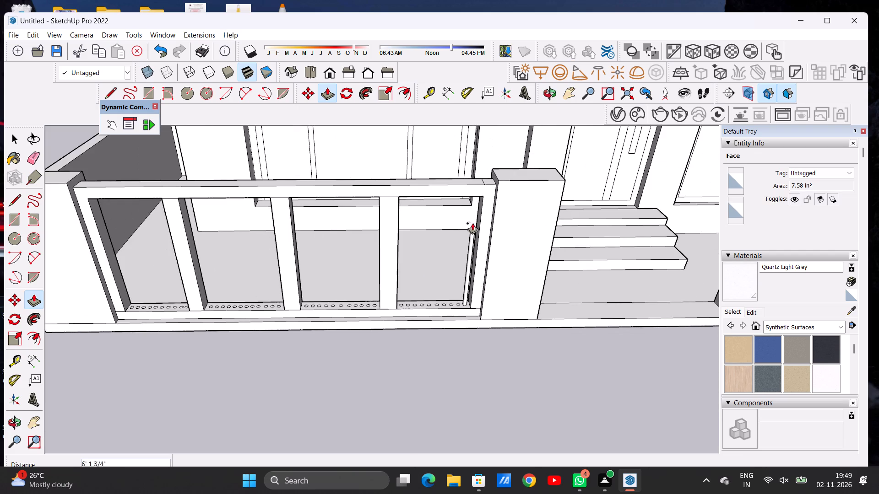
{"action": "scroll", "coordinate": [472, 212], "scroll_direction": "up", "scroll_amount": 10}
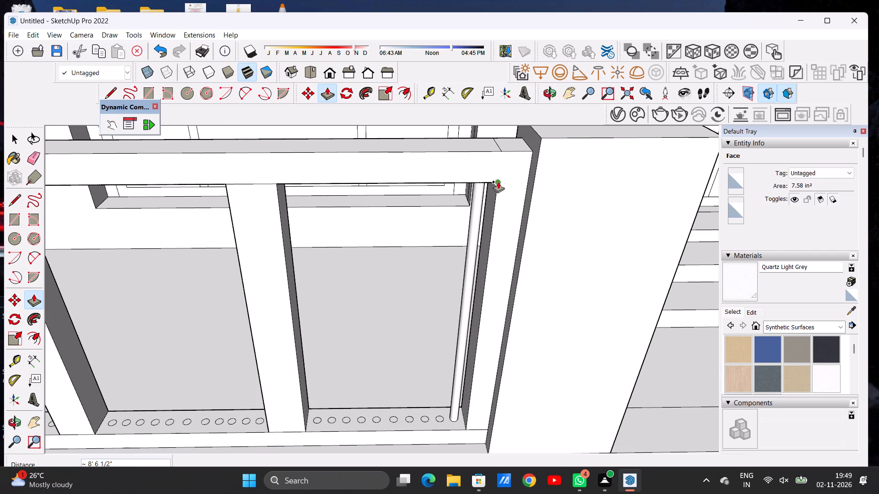
{"action": "left_click", "coordinate": [498, 182]}
Extrude the second circle from the pier end of the fourth bay about 8' 6 1/2" up to the top rail.
{"action": "scroll", "coordinate": [440, 425], "scroll_direction": "up", "scroll_amount": 12}
{"action": "scroll", "coordinate": [439, 418], "scroll_direction": "down", "scroll_amount": 1}
{"action": "scroll", "coordinate": [439, 418], "scroll_direction": "up", "scroll_amount": 4}
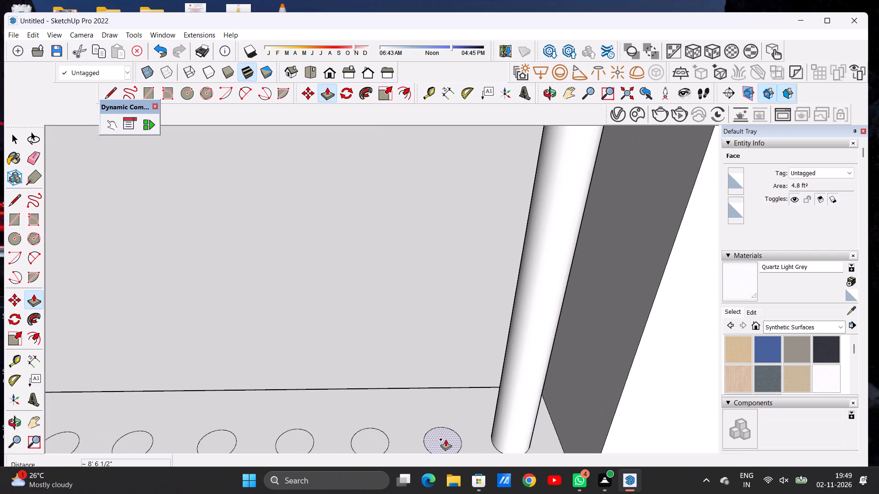
{"action": "left_click", "coordinate": [446, 439]}
{"action": "scroll", "coordinate": [445, 363], "scroll_direction": "down", "scroll_amount": 7}
{"action": "scroll", "coordinate": [441, 376], "scroll_direction": "down", "scroll_amount": 15}
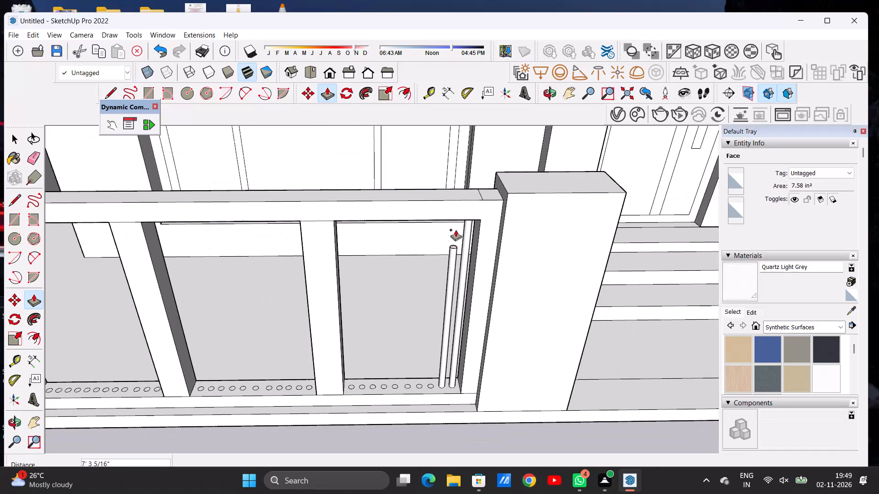
{"action": "scroll", "coordinate": [459, 216], "scroll_direction": "up", "scroll_amount": 1}
{"action": "scroll", "coordinate": [459, 216], "scroll_direction": "down", "scroll_amount": 1}
{"action": "scroll", "coordinate": [459, 216], "scroll_direction": "up", "scroll_amount": 2}
{"action": "left_click", "coordinate": [488, 221]}
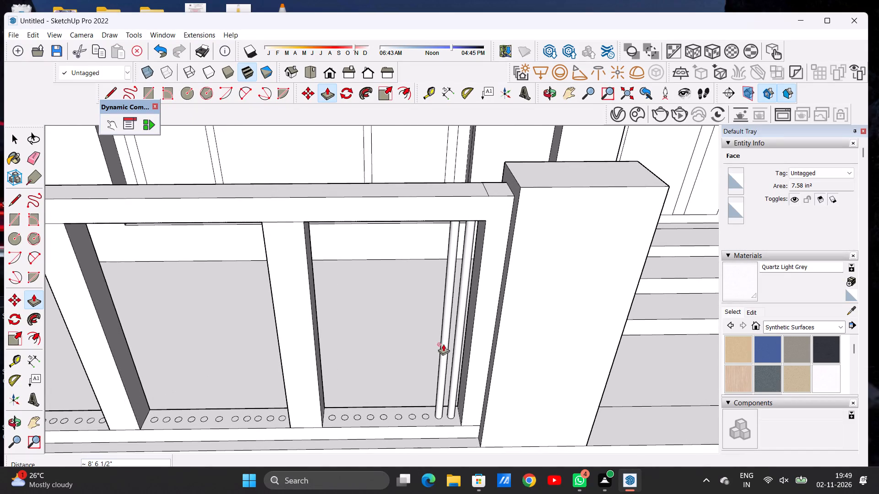
Extrude the third circle from the fourth bay's pier end about 8' 6 1/2" to meet the top rail.
{"action": "scroll", "coordinate": [428, 423], "scroll_direction": "up", "scroll_amount": 17}
{"action": "scroll", "coordinate": [424, 406], "scroll_direction": "down", "scroll_amount": 1}
{"action": "scroll", "coordinate": [424, 406], "scroll_direction": "up", "scroll_amount": 1}
{"action": "left_click", "coordinate": [424, 406]}
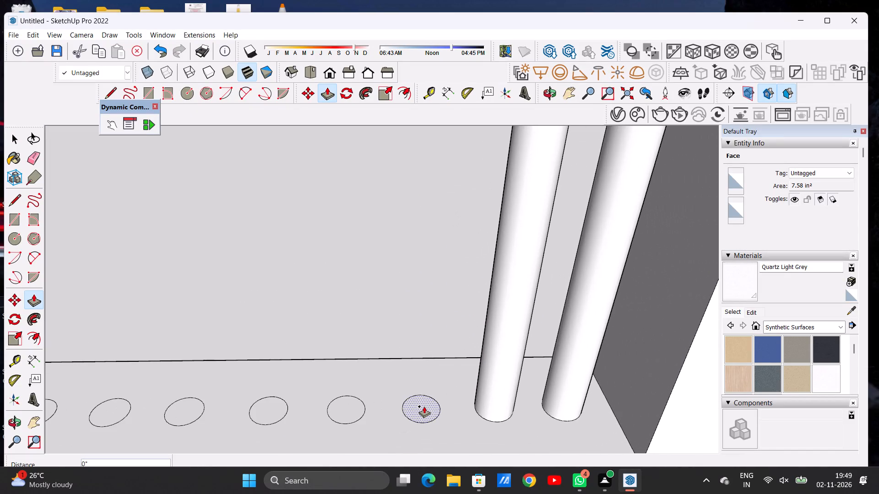
{"action": "scroll", "coordinate": [424, 332], "scroll_direction": "down", "scroll_amount": 16}
{"action": "scroll", "coordinate": [427, 348], "scroll_direction": "up", "scroll_amount": 1}
{"action": "scroll", "coordinate": [427, 348], "scroll_direction": "down", "scroll_amount": 5}
{"action": "scroll", "coordinate": [427, 348], "scroll_direction": "up", "scroll_amount": 1}
{"action": "scroll", "coordinate": [427, 348], "scroll_direction": "down", "scroll_amount": 6}
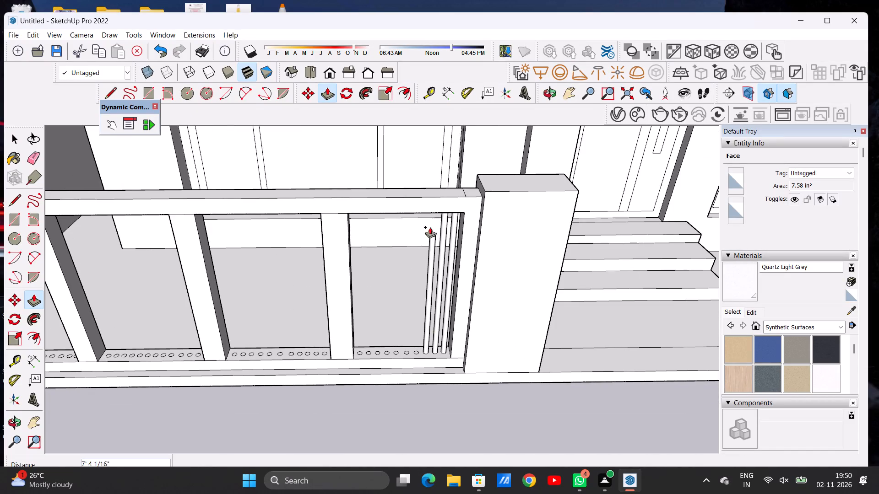
{"action": "scroll", "coordinate": [437, 209], "scroll_direction": "up", "scroll_amount": 5}
{"action": "left_click", "coordinate": [484, 216]}
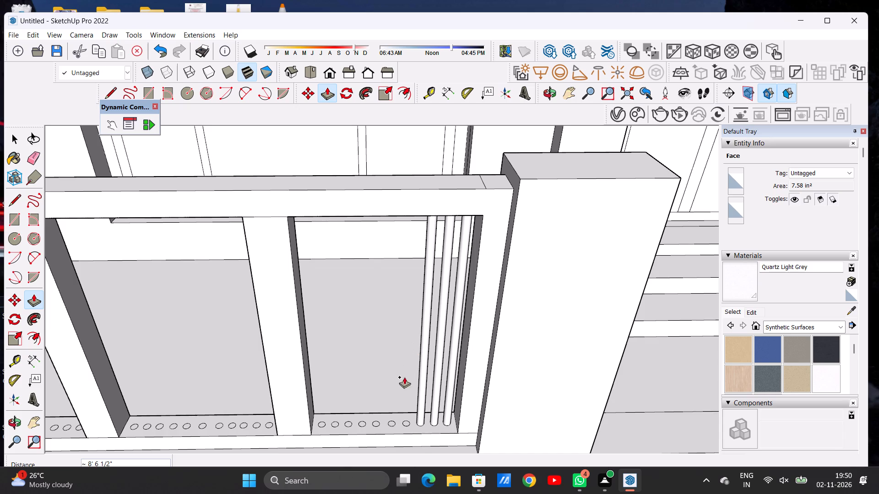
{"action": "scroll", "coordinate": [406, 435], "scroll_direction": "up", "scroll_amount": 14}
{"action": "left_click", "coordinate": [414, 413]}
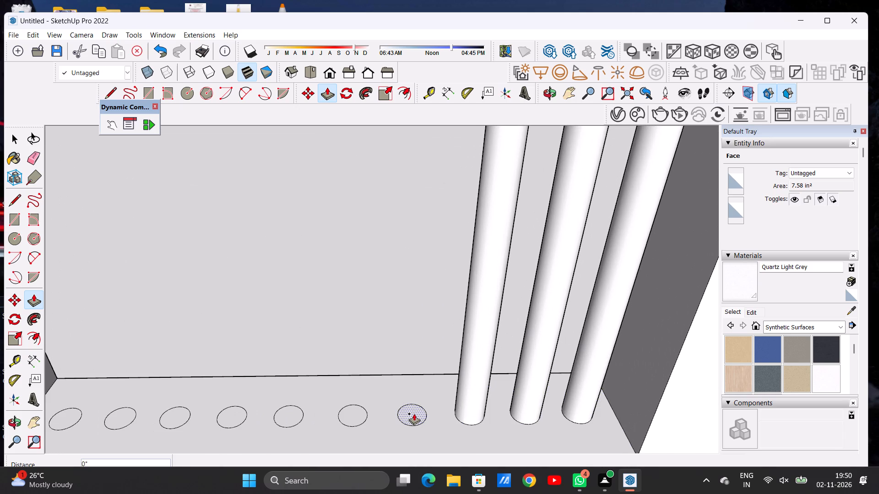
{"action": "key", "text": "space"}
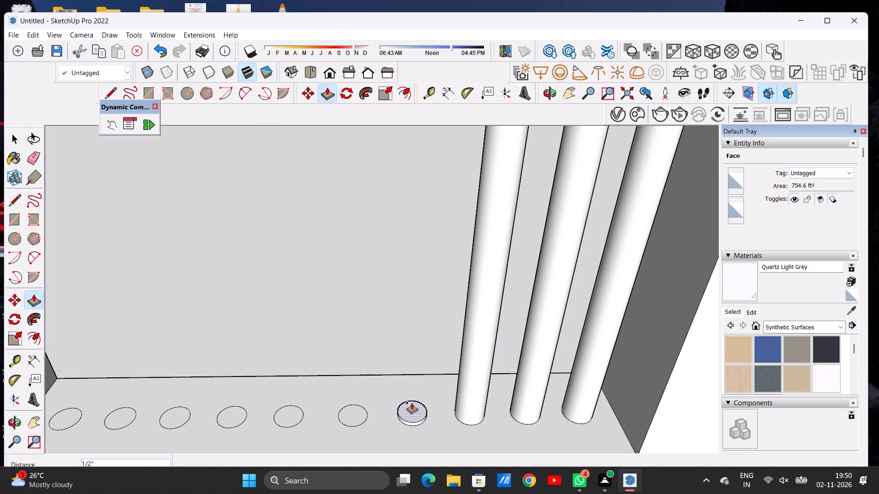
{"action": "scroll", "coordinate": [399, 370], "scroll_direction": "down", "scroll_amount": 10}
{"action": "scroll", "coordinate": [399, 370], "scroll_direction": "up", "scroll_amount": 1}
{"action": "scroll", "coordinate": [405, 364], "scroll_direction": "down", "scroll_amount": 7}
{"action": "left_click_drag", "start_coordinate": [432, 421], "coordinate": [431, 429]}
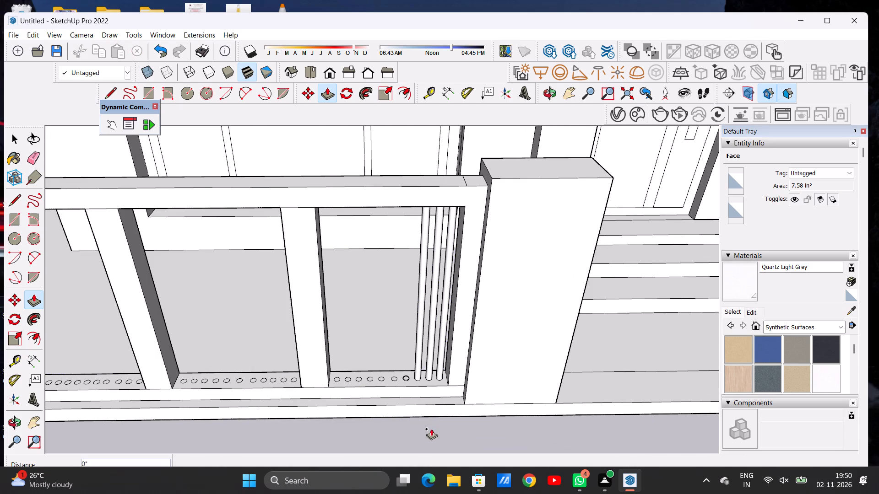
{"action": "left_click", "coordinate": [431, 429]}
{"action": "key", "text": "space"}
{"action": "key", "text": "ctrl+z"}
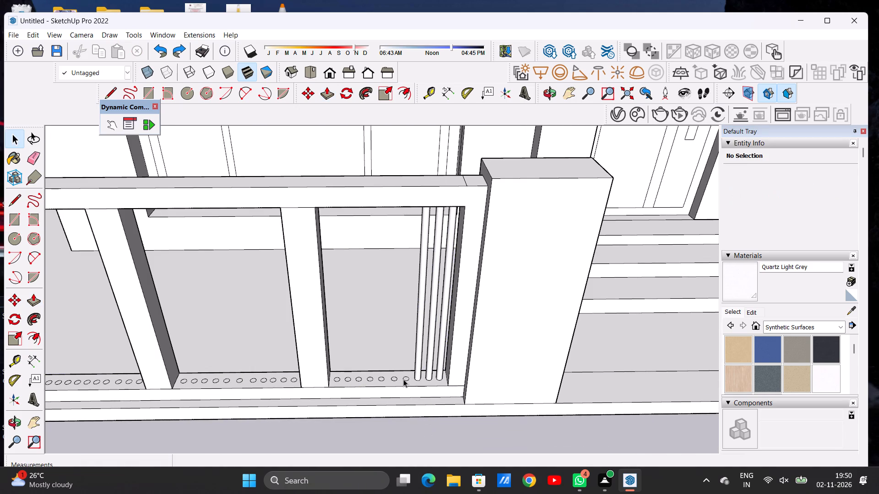
Push/Pull the fourth circle from the bay's pier end up about 8' 6 1/2" to the top rail's underside.
{"action": "scroll", "coordinate": [403, 378], "scroll_direction": "up", "scroll_amount": 12}
{"action": "scroll", "coordinate": [409, 378], "scroll_direction": "down", "scroll_amount": 1}
{"action": "scroll", "coordinate": [409, 378], "scroll_direction": "up", "scroll_amount": 4}
{"action": "key", "text": "p"}
{"action": "scroll", "coordinate": [406, 378], "scroll_direction": "up", "scroll_amount": 4}
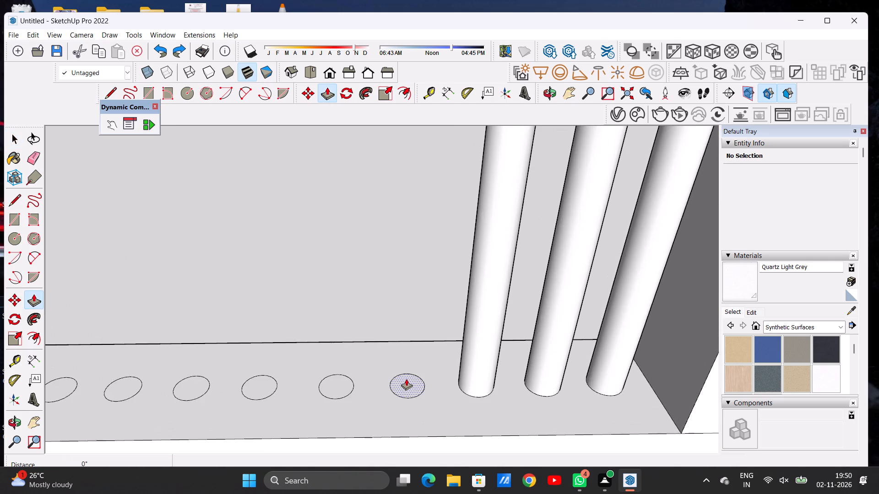
{"action": "left_click", "coordinate": [408, 381]}
{"action": "scroll", "coordinate": [415, 331], "scroll_direction": "down", "scroll_amount": 8}
{"action": "scroll", "coordinate": [424, 330], "scroll_direction": "up", "scroll_amount": 1}
{"action": "scroll", "coordinate": [424, 330], "scroll_direction": "down", "scroll_amount": 1}
{"action": "scroll", "coordinate": [424, 330], "scroll_direction": "up", "scroll_amount": 1}
{"action": "scroll", "coordinate": [424, 330], "scroll_direction": "down", "scroll_amount": 16}
{"action": "scroll", "coordinate": [424, 330], "scroll_direction": "up", "scroll_amount": 1}
{"action": "scroll", "coordinate": [424, 330], "scroll_direction": "down", "scroll_amount": 4}
{"action": "scroll", "coordinate": [434, 178], "scroll_direction": "up", "scroll_amount": 6}
{"action": "scroll", "coordinate": [464, 172], "scroll_direction": "down", "scroll_amount": 2}
{"action": "scroll", "coordinate": [464, 172], "scroll_direction": "up", "scroll_amount": 4}
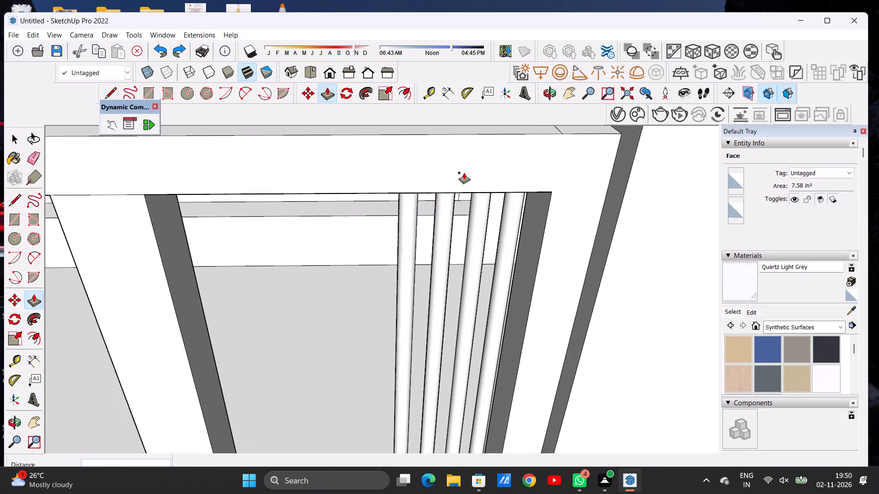
{"action": "left_click", "coordinate": [560, 197]}
Extrude the fifth circle from the fourth bay's pier end about 8' 6 1/2" up to the top rail.
{"action": "scroll", "coordinate": [449, 206], "scroll_direction": "down", "scroll_amount": 6}
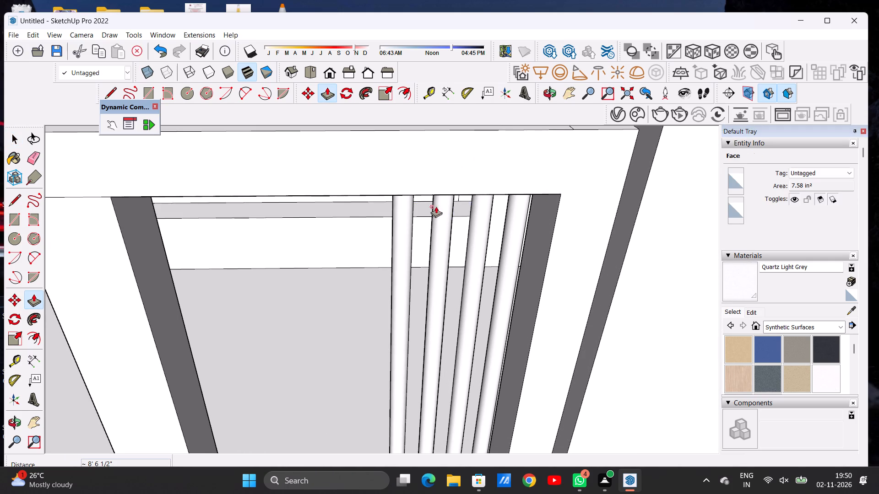
{"action": "scroll", "coordinate": [434, 207], "scroll_direction": "down", "scroll_amount": 9}
{"action": "scroll", "coordinate": [412, 356], "scroll_direction": "up", "scroll_amount": 15}
{"action": "scroll", "coordinate": [397, 365], "scroll_direction": "down", "scroll_amount": 1}
{"action": "scroll", "coordinate": [397, 365], "scroll_direction": "up", "scroll_amount": 5}
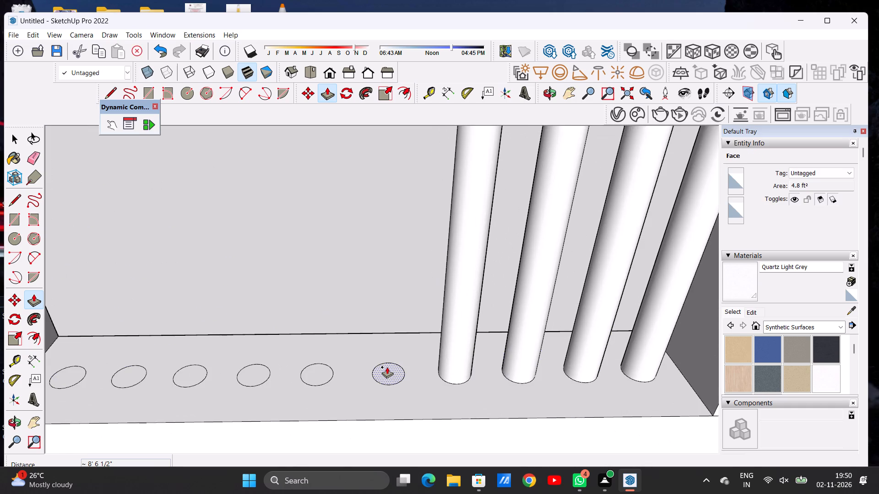
{"action": "left_click", "coordinate": [385, 367]}
{"action": "scroll", "coordinate": [380, 299], "scroll_direction": "down", "scroll_amount": 1}
{"action": "scroll", "coordinate": [381, 303], "scroll_direction": "up", "scroll_amount": 1}
{"action": "scroll", "coordinate": [381, 304], "scroll_direction": "down", "scroll_amount": 12}
{"action": "scroll", "coordinate": [396, 317], "scroll_direction": "down", "scroll_amount": 12}
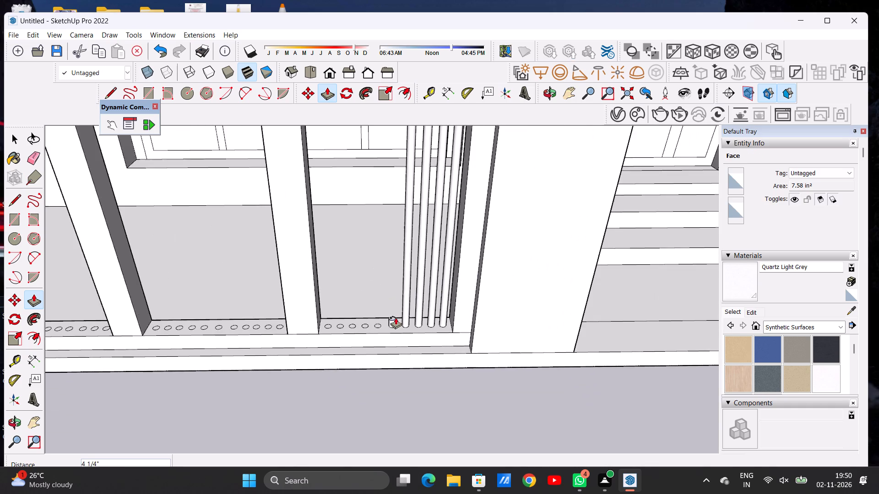
{"action": "scroll", "coordinate": [396, 317], "scroll_direction": "down", "scroll_amount": 3}
{"action": "scroll", "coordinate": [397, 231], "scroll_direction": "up", "scroll_amount": 10}
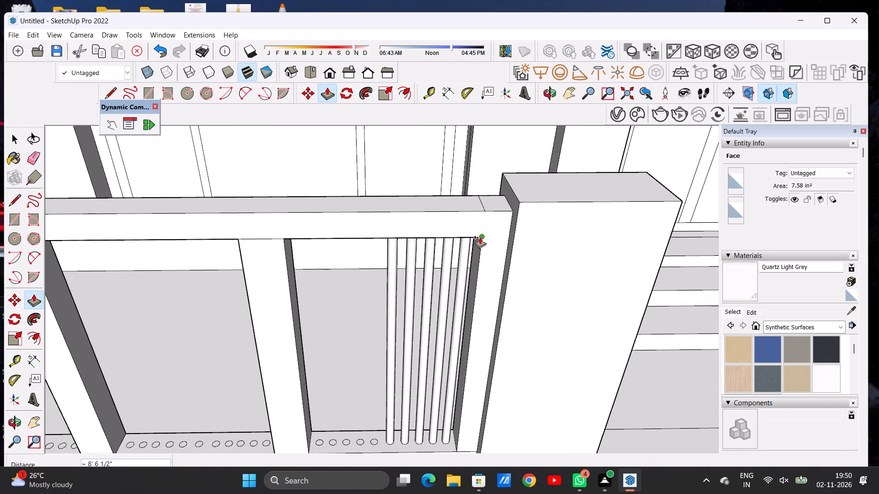
{"action": "left_click", "coordinate": [480, 237]}
Raise the sixth circle from the fourth bay's pier end into a bar about 8' 6 1/2" tall, reaching the top rail.
{"action": "scroll", "coordinate": [367, 442], "scroll_direction": "up", "scroll_amount": 4}
{"action": "scroll", "coordinate": [367, 450], "scroll_direction": "down", "scroll_amount": 1}
{"action": "scroll", "coordinate": [367, 453], "scroll_direction": "up", "scroll_amount": 4}
{"action": "scroll", "coordinate": [378, 440], "scroll_direction": "down", "scroll_amount": 1}
{"action": "scroll", "coordinate": [378, 439], "scroll_direction": "up", "scroll_amount": 7}
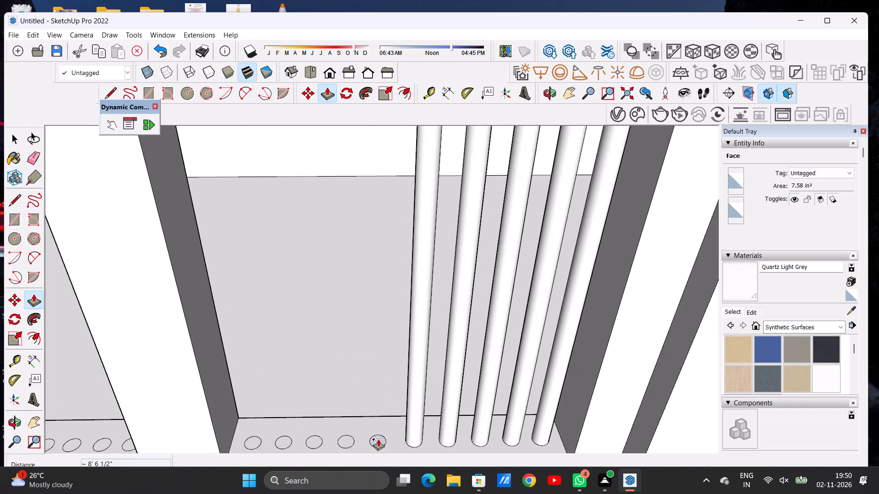
{"action": "left_click", "coordinate": [378, 439]}
{"action": "scroll", "coordinate": [373, 331], "scroll_direction": "down", "scroll_amount": 7}
{"action": "scroll", "coordinate": [376, 332], "scroll_direction": "down", "scroll_amount": 14}
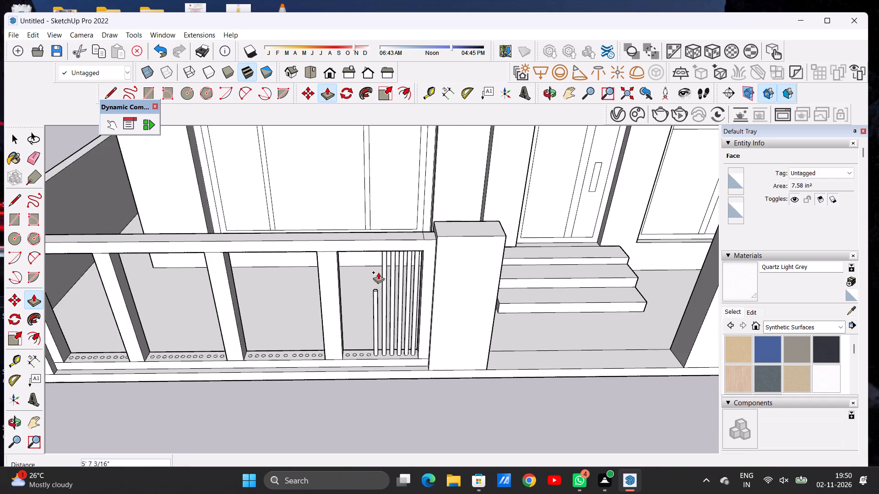
{"action": "scroll", "coordinate": [378, 251], "scroll_direction": "up", "scroll_amount": 6}
{"action": "left_click", "coordinate": [457, 250]}
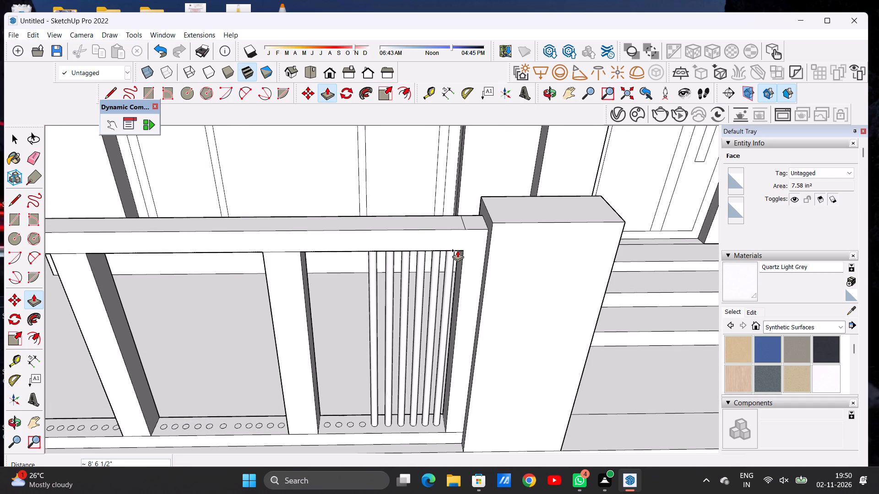
Extrude the seventh circle from the fourth bay's pier end about 8' 6 1/2" up to the top rail's underside.
{"action": "scroll", "coordinate": [359, 429], "scroll_direction": "up", "scroll_amount": 12}
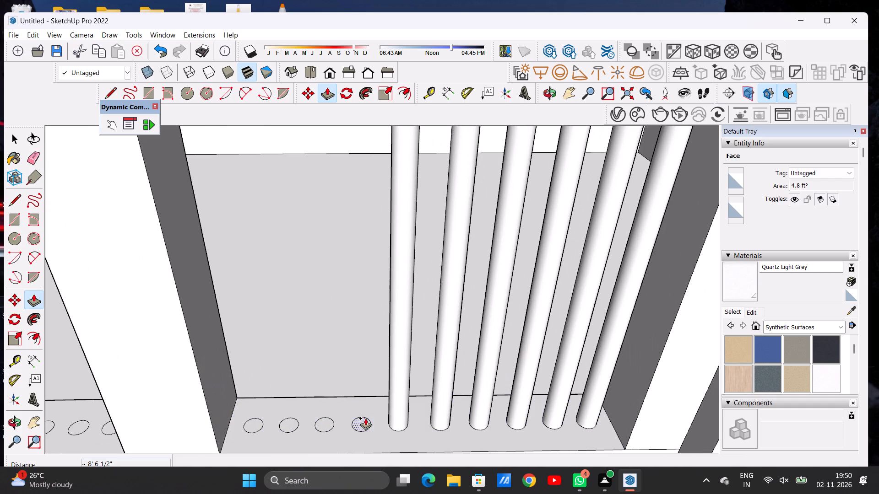
{"action": "left_click", "coordinate": [365, 418]}
{"action": "left_click", "coordinate": [363, 419]}
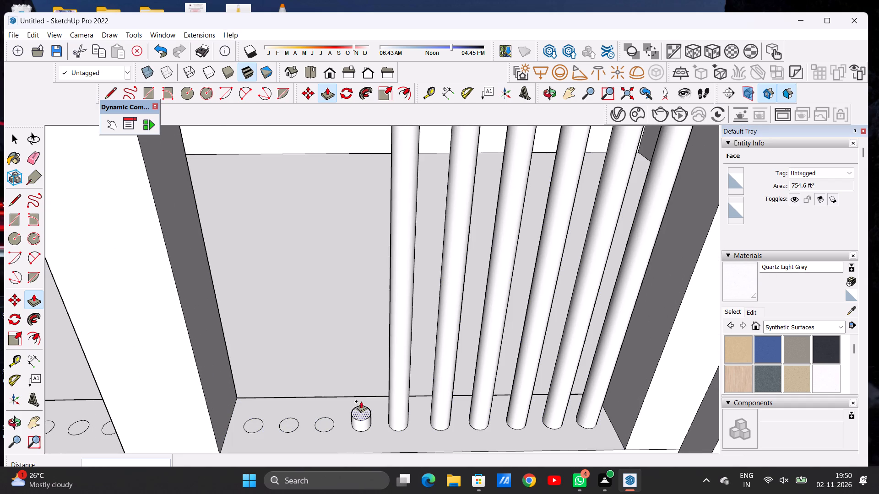
{"action": "scroll", "coordinate": [362, 347], "scroll_direction": "down", "scroll_amount": 11}
{"action": "scroll", "coordinate": [370, 201], "scroll_direction": "down", "scroll_amount": 1}
{"action": "scroll", "coordinate": [370, 200], "scroll_direction": "up", "scroll_amount": 4}
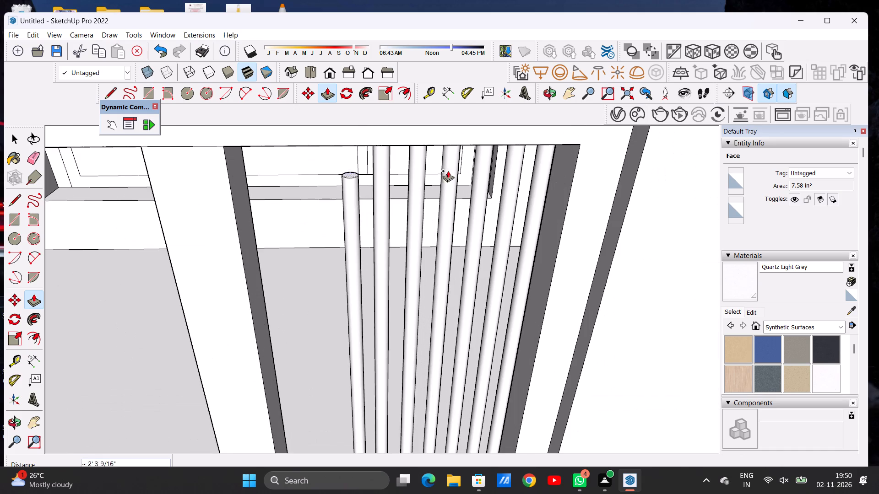
{"action": "left_click", "coordinate": [574, 144]}
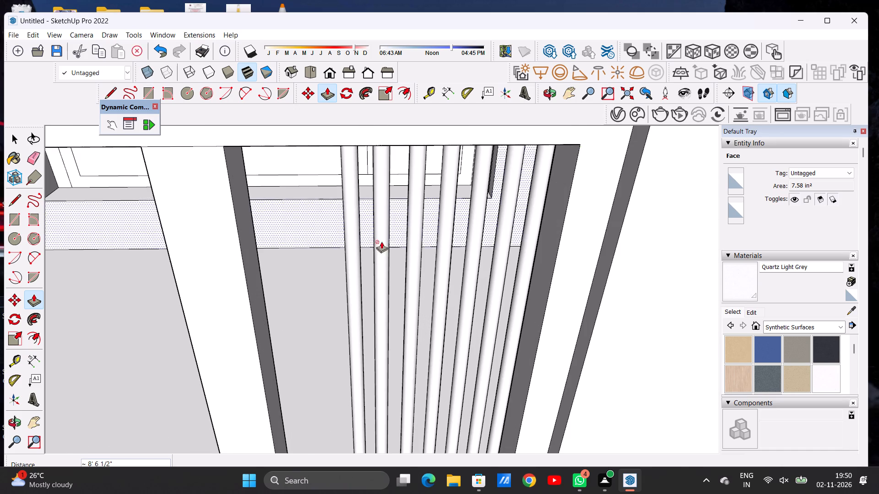
Push/Pull the eighth circle from the fourth bay's pier end up about 8' 6 1/2" to the top rail.
{"action": "scroll", "coordinate": [381, 242], "scroll_direction": "down", "scroll_amount": 6}
{"action": "scroll", "coordinate": [347, 410], "scroll_direction": "up", "scroll_amount": 1}
{"action": "scroll", "coordinate": [347, 410], "scroll_direction": "down", "scroll_amount": 1}
{"action": "scroll", "coordinate": [347, 410], "scroll_direction": "up", "scroll_amount": 16}
{"action": "scroll", "coordinate": [356, 387], "scroll_direction": "down", "scroll_amount": 2}
{"action": "scroll", "coordinate": [356, 387], "scroll_direction": "up", "scroll_amount": 1}
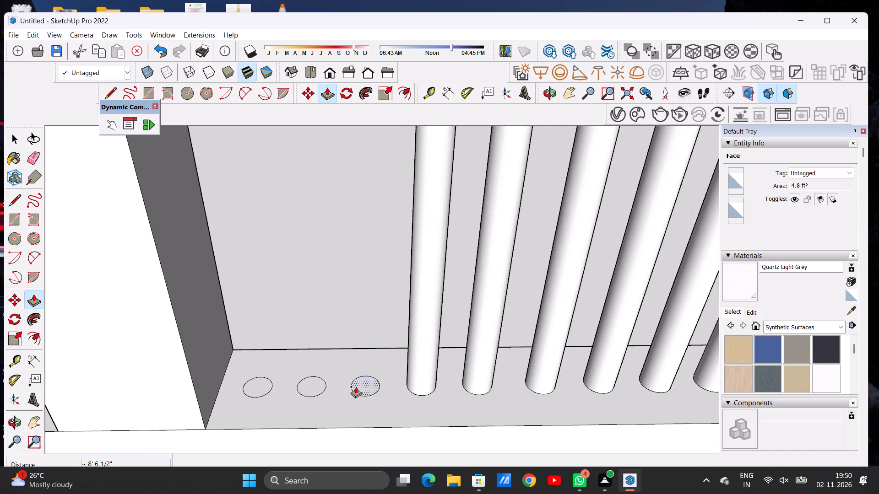
{"action": "left_click", "coordinate": [367, 380]}
{"action": "scroll", "coordinate": [364, 299], "scroll_direction": "down", "scroll_amount": 9}
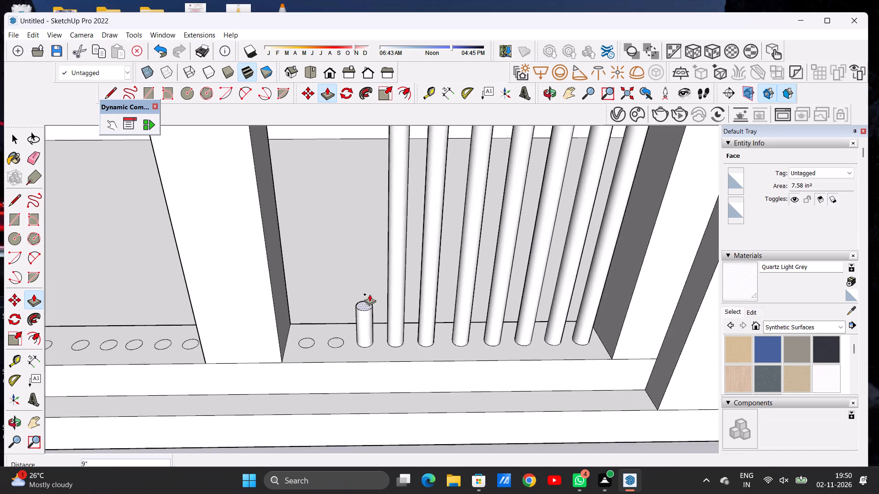
{"action": "scroll", "coordinate": [374, 303], "scroll_direction": "down", "scroll_amount": 14}
{"action": "scroll", "coordinate": [377, 313], "scroll_direction": "up", "scroll_amount": 1}
{"action": "scroll", "coordinate": [377, 313], "scroll_direction": "down", "scroll_amount": 2}
{"action": "scroll", "coordinate": [371, 222], "scroll_direction": "up", "scroll_amount": 5}
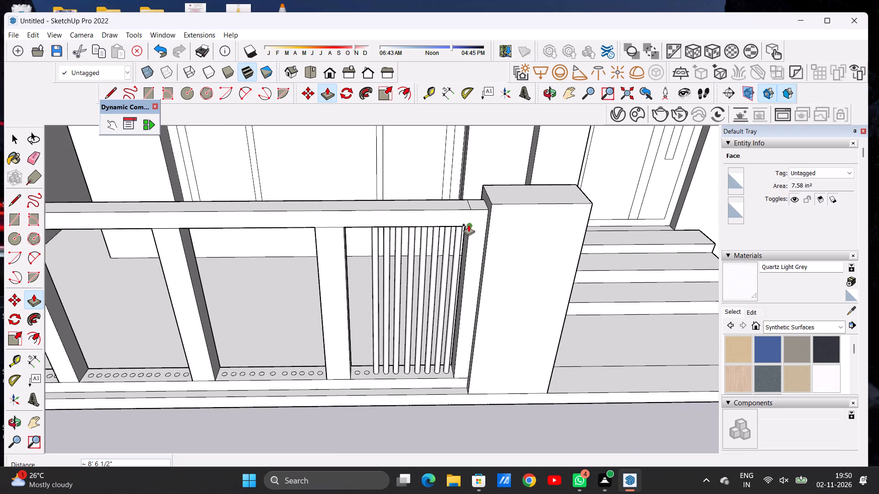
{"action": "left_click", "coordinate": [468, 225]}
Push/Pull the ninth circle from the fourth bay's pier end up about 8' 6 1/2" to the top rail.
{"action": "scroll", "coordinate": [370, 372], "scroll_direction": "up", "scroll_amount": 1}
{"action": "scroll", "coordinate": [370, 372], "scroll_direction": "down", "scroll_amount": 1}
{"action": "scroll", "coordinate": [370, 372], "scroll_direction": "up", "scroll_amount": 13}
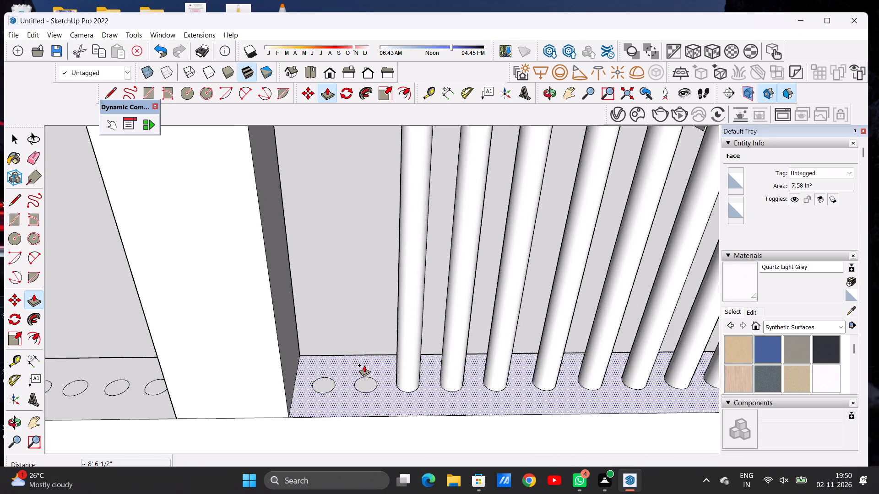
{"action": "scroll", "coordinate": [364, 365], "scroll_direction": "up", "scroll_amount": 7}
{"action": "left_click", "coordinate": [372, 391]}
{"action": "scroll", "coordinate": [374, 320], "scroll_direction": "down", "scroll_amount": 10}
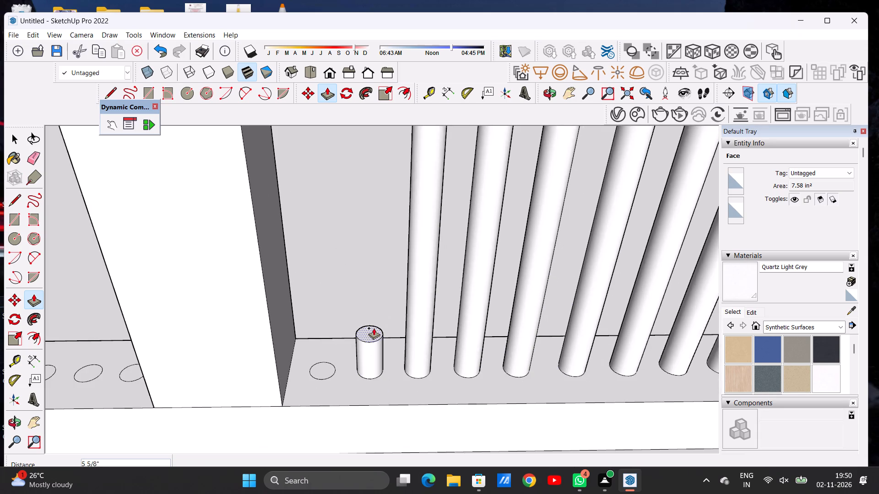
{"action": "scroll", "coordinate": [375, 332], "scroll_direction": "down", "scroll_amount": 12}
{"action": "scroll", "coordinate": [382, 222], "scroll_direction": "down", "scroll_amount": 6}
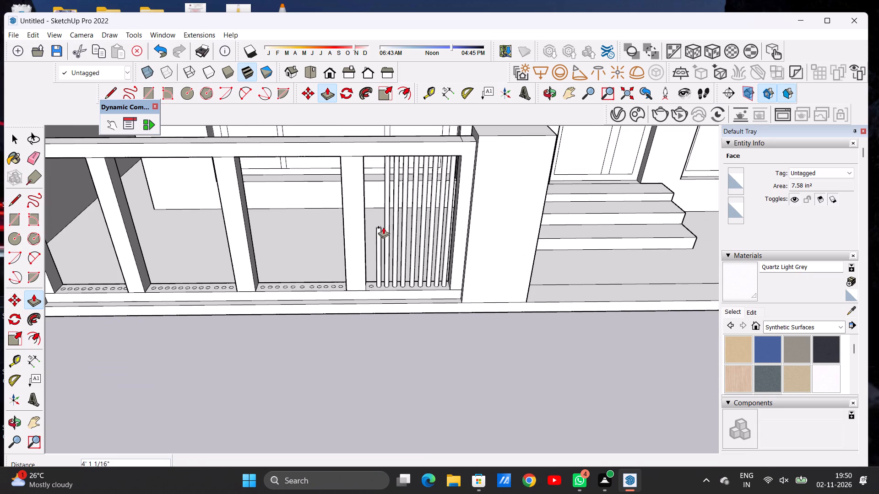
{"action": "scroll", "coordinate": [385, 152], "scroll_direction": "up", "scroll_amount": 5}
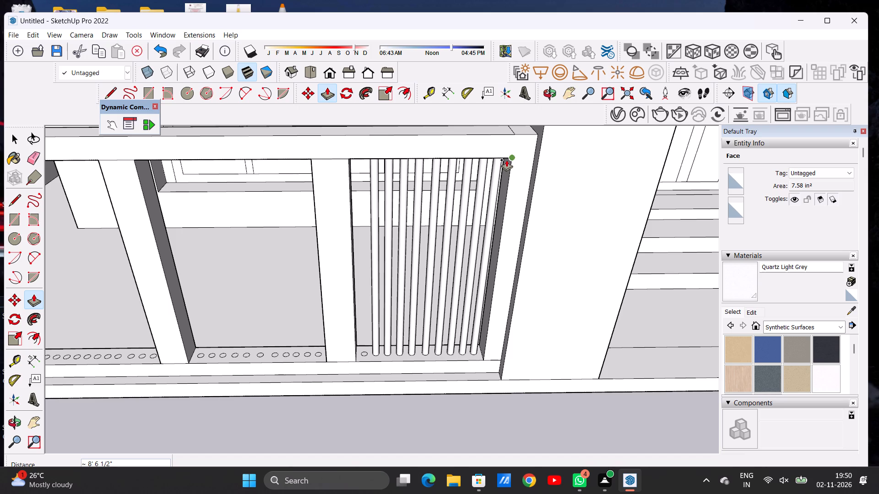
{"action": "left_click", "coordinate": [506, 160]}
Extrude the tenth and last circle from the fourth bay's pier end about 8' 6 1/2" up to the top rail.
{"action": "scroll", "coordinate": [365, 348], "scroll_direction": "up", "scroll_amount": 19}
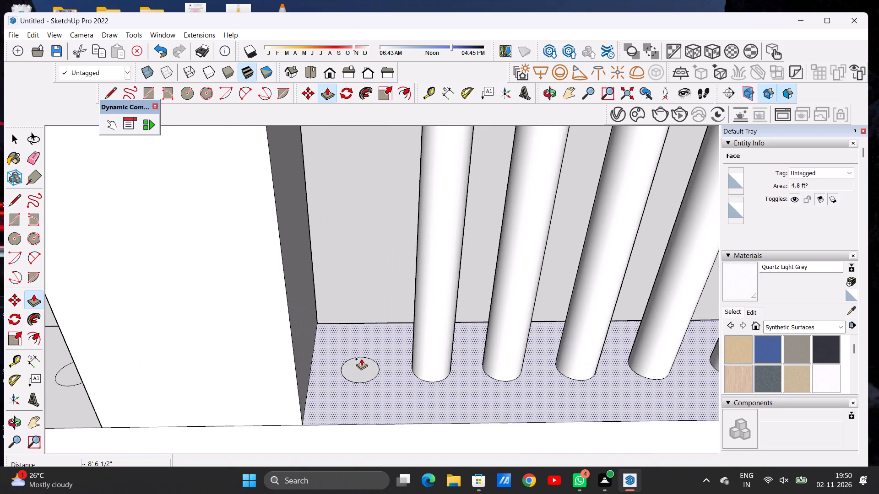
{"action": "left_click", "coordinate": [360, 369]}
{"action": "scroll", "coordinate": [349, 279], "scroll_direction": "down", "scroll_amount": 5}
{"action": "scroll", "coordinate": [350, 288], "scroll_direction": "up", "scroll_amount": 1}
{"action": "scroll", "coordinate": [350, 288], "scroll_direction": "down", "scroll_amount": 7}
{"action": "scroll", "coordinate": [354, 297], "scroll_direction": "up", "scroll_amount": 1}
{"action": "scroll", "coordinate": [354, 297], "scroll_direction": "down", "scroll_amount": 5}
{"action": "scroll", "coordinate": [359, 295], "scroll_direction": "up", "scroll_amount": 1}
{"action": "scroll", "coordinate": [359, 295], "scroll_direction": "down", "scroll_amount": 3}
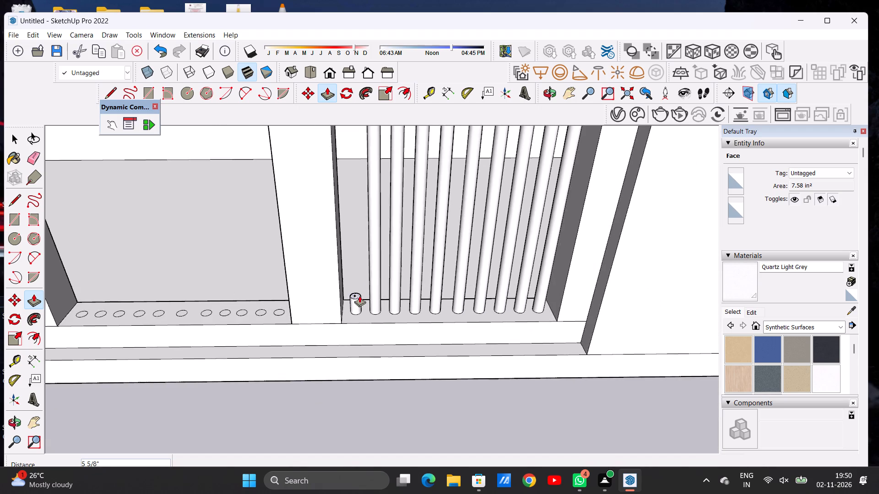
{"action": "scroll", "coordinate": [359, 295], "scroll_direction": "down", "scroll_amount": 3}
{"action": "scroll", "coordinate": [359, 295], "scroll_direction": "up", "scroll_amount": 1}
{"action": "scroll", "coordinate": [359, 295], "scroll_direction": "down", "scroll_amount": 9}
{"action": "scroll", "coordinate": [361, 191], "scroll_direction": "up", "scroll_amount": 7}
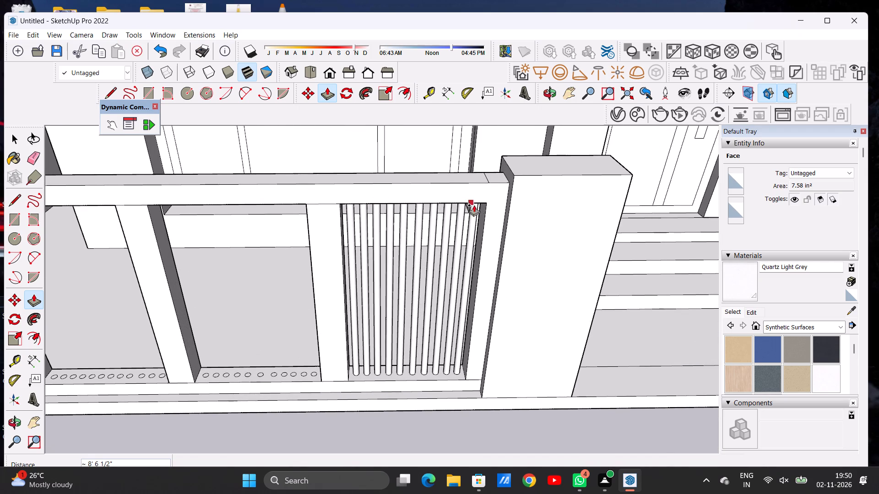
{"action": "left_click", "coordinate": [483, 206]}
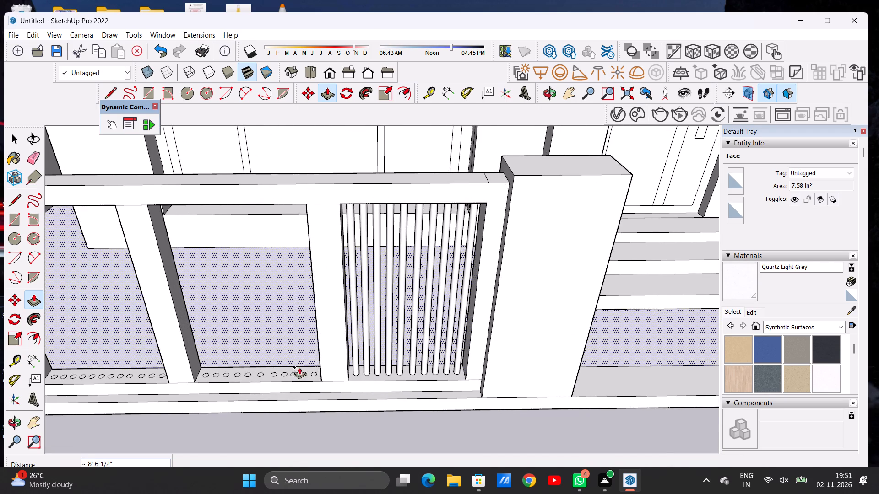
Extrude the third bay's first circle, nearest the fourth bay, about 8' 6 1/2" up to the top rail's underside.
{"action": "scroll", "coordinate": [312, 378], "scroll_direction": "up", "scroll_amount": 6}
{"action": "scroll", "coordinate": [314, 380], "scroll_direction": "down", "scroll_amount": 1}
{"action": "scroll", "coordinate": [314, 380], "scroll_direction": "up", "scroll_amount": 15}
{"action": "left_click", "coordinate": [322, 373]}
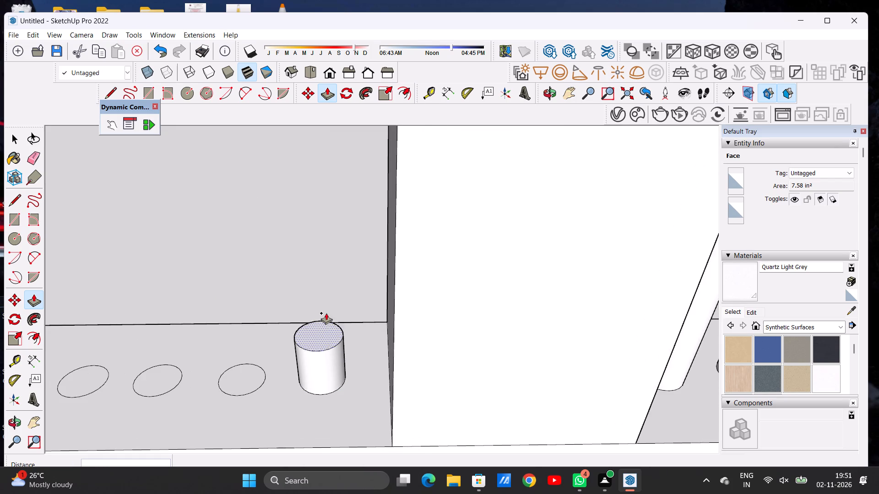
{"action": "scroll", "coordinate": [331, 308], "scroll_direction": "down", "scroll_amount": 20}
{"action": "scroll", "coordinate": [331, 308], "scroll_direction": "down", "scroll_amount": 9}
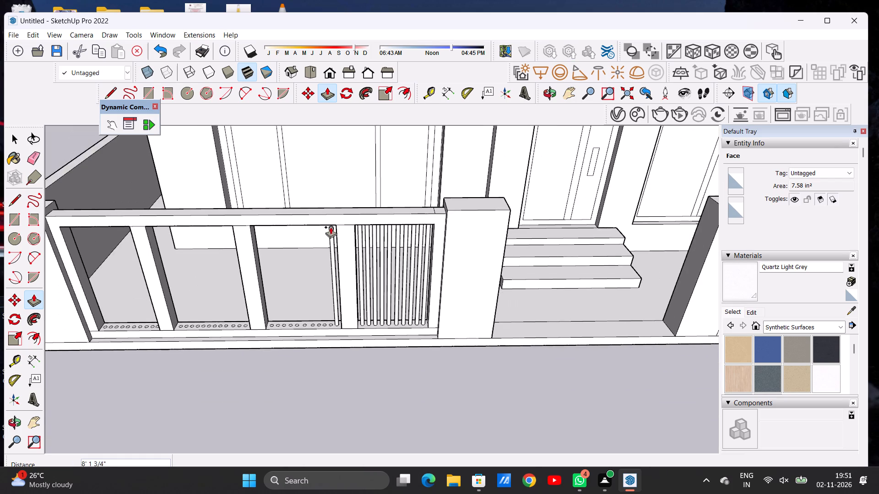
{"action": "scroll", "coordinate": [331, 226], "scroll_direction": "up", "scroll_amount": 11}
{"action": "left_click", "coordinate": [347, 227]}
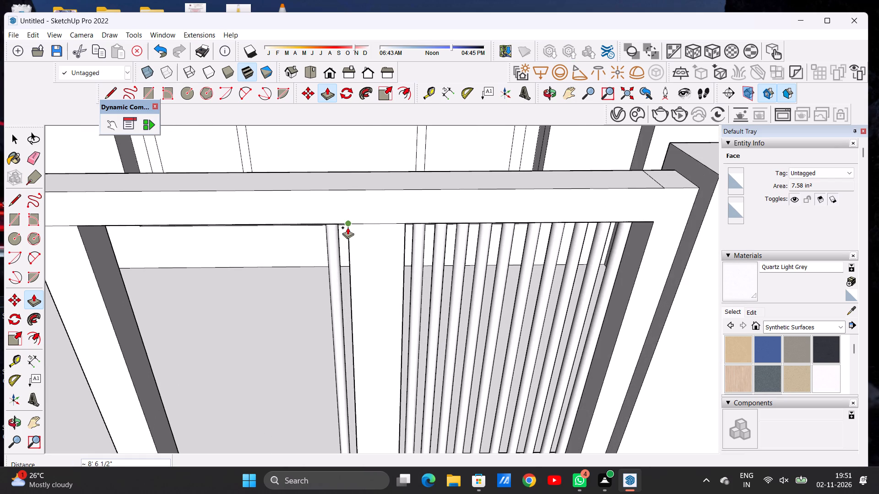
Raise the third bay's second circle from the fourth-bay side into a bar about 8' 6 1/2" tall.
{"action": "scroll", "coordinate": [339, 214], "scroll_direction": "down", "scroll_amount": 1}
{"action": "scroll", "coordinate": [339, 214], "scroll_direction": "up", "scroll_amount": 1}
{"action": "scroll", "coordinate": [339, 214], "scroll_direction": "down", "scroll_amount": 4}
{"action": "scroll", "coordinate": [339, 403], "scroll_direction": "up", "scroll_amount": 8}
{"action": "scroll", "coordinate": [325, 404], "scroll_direction": "down", "scroll_amount": 1}
{"action": "scroll", "coordinate": [325, 404], "scroll_direction": "up", "scroll_amount": 7}
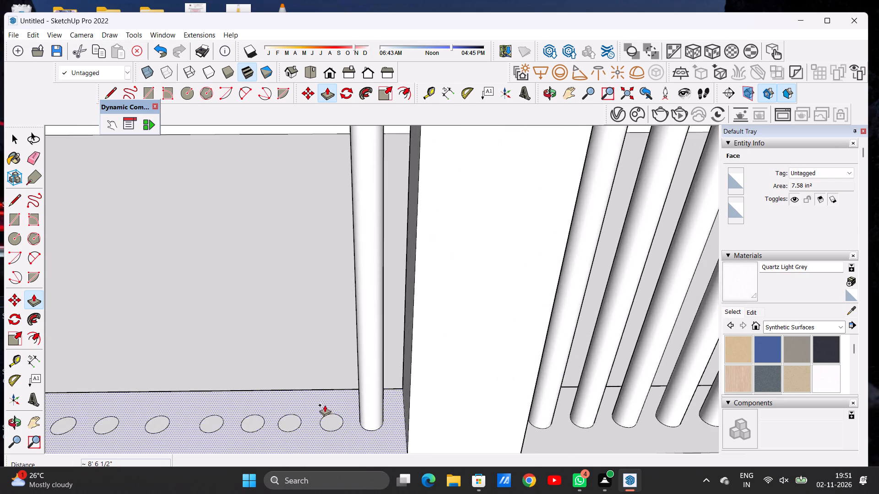
{"action": "scroll", "coordinate": [325, 405], "scroll_direction": "up", "scroll_amount": 7}
{"action": "left_click", "coordinate": [334, 421]}
{"action": "scroll", "coordinate": [340, 321], "scroll_direction": "down", "scroll_amount": 13}
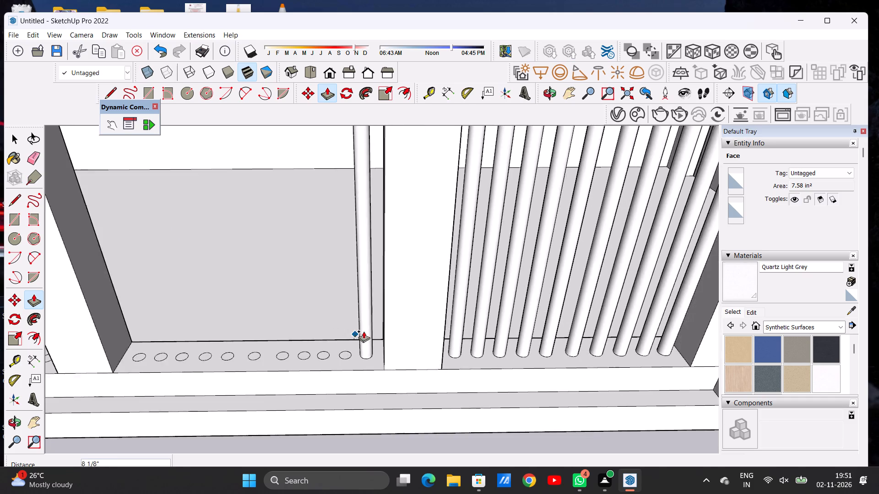
{"action": "scroll", "coordinate": [364, 331], "scroll_direction": "down", "scroll_amount": 19}
{"action": "scroll", "coordinate": [350, 258], "scroll_direction": "up", "scroll_amount": 11}
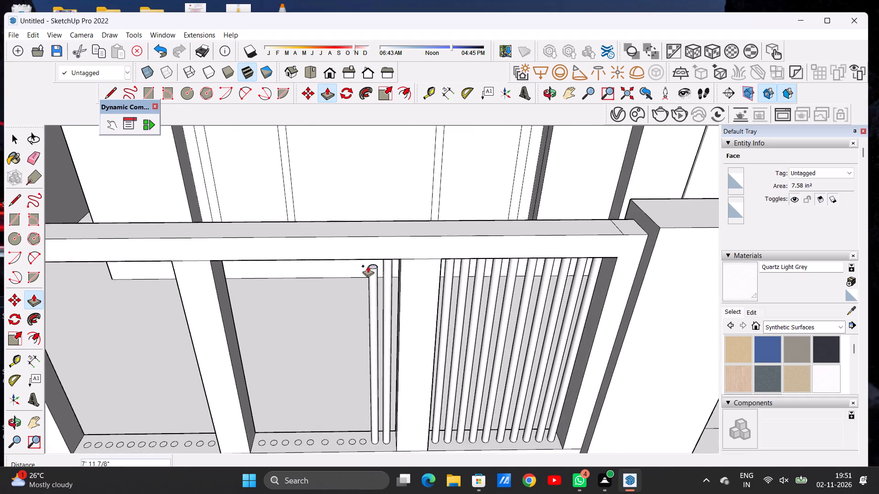
{"action": "left_click", "coordinate": [402, 259]}
Push/Pull the third bay's third circle from the fourth-bay side up about 8' 6 1/2" to the top rail.
{"action": "scroll", "coordinate": [374, 257], "scroll_direction": "down", "scroll_amount": 5}
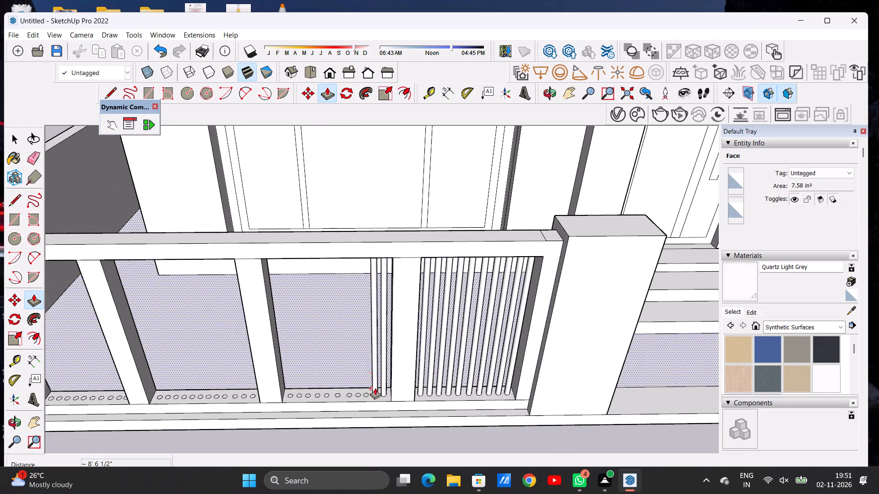
{"action": "scroll", "coordinate": [374, 405], "scroll_direction": "up", "scroll_amount": 2}
{"action": "scroll", "coordinate": [371, 404], "scroll_direction": "down", "scroll_amount": 1}
{"action": "scroll", "coordinate": [368, 404], "scroll_direction": "up", "scroll_amount": 17}
{"action": "left_click", "coordinate": [373, 398]}
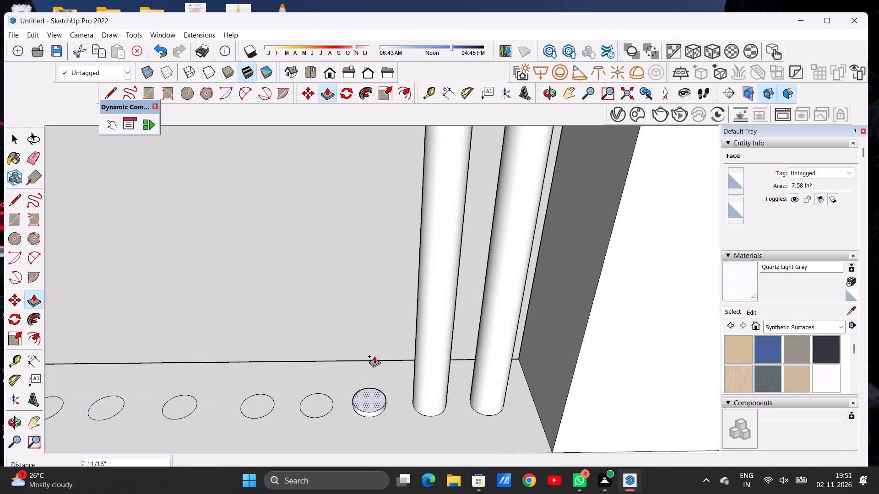
{"action": "scroll", "coordinate": [376, 325], "scroll_direction": "down", "scroll_amount": 7}
{"action": "scroll", "coordinate": [376, 359], "scroll_direction": "down", "scroll_amount": 18}
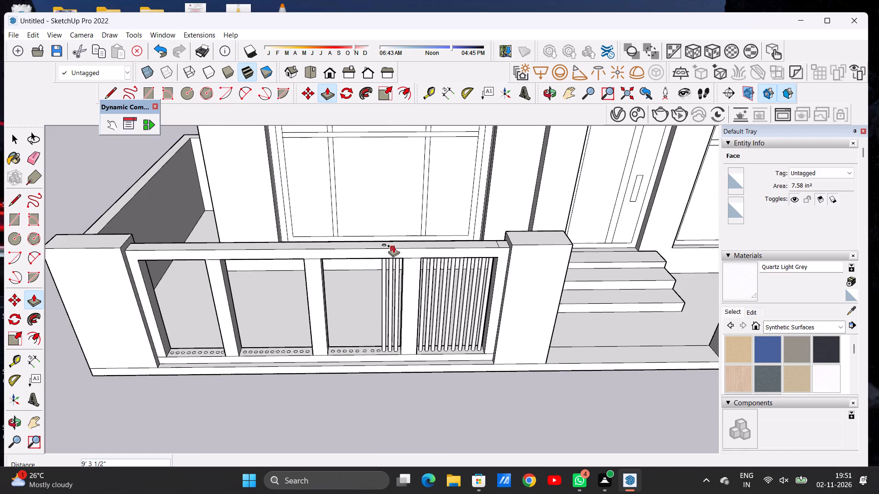
{"action": "scroll", "coordinate": [395, 241], "scroll_direction": "up", "scroll_amount": 6}
{"action": "left_click", "coordinate": [410, 276]}
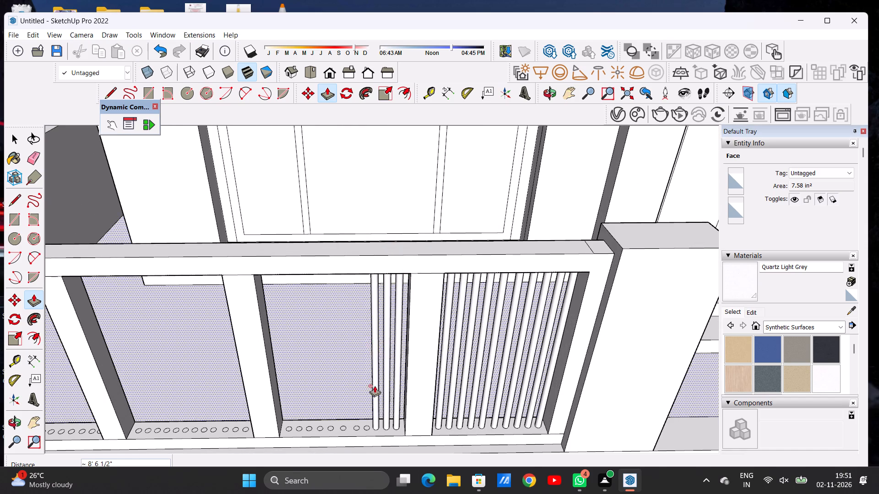
Extrude the third bay's fourth circle from the fourth-bay side about 8' 6 1/2" up to the top rail.
{"action": "scroll", "coordinate": [362, 425], "scroll_direction": "up", "scroll_amount": 8}
{"action": "scroll", "coordinate": [372, 430], "scroll_direction": "down", "scroll_amount": 1}
{"action": "scroll", "coordinate": [372, 430], "scroll_direction": "up", "scroll_amount": 4}
{"action": "left_click", "coordinate": [369, 420]}
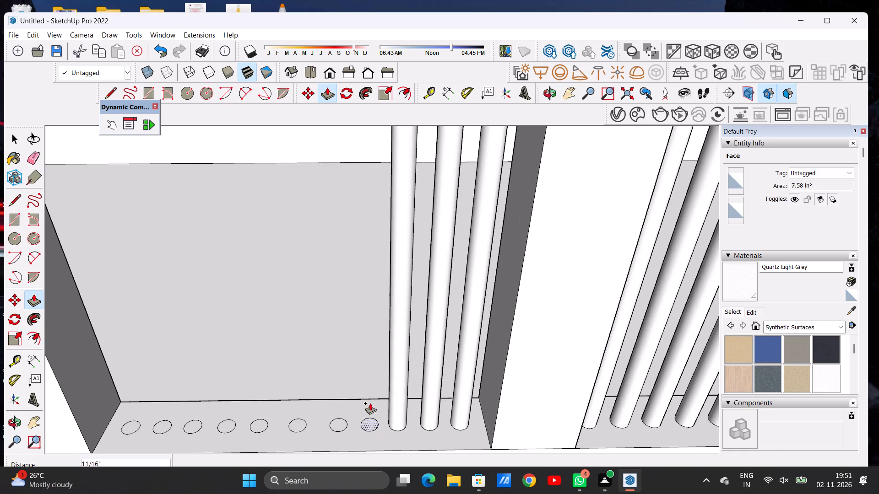
{"action": "scroll", "coordinate": [368, 353], "scroll_direction": "down", "scroll_amount": 20}
{"action": "scroll", "coordinate": [368, 353], "scroll_direction": "down", "scroll_amount": 4}
{"action": "scroll", "coordinate": [367, 302], "scroll_direction": "up", "scroll_amount": 4}
{"action": "scroll", "coordinate": [367, 302], "scroll_direction": "down", "scroll_amount": 1}
{"action": "scroll", "coordinate": [367, 302], "scroll_direction": "up", "scroll_amount": 2}
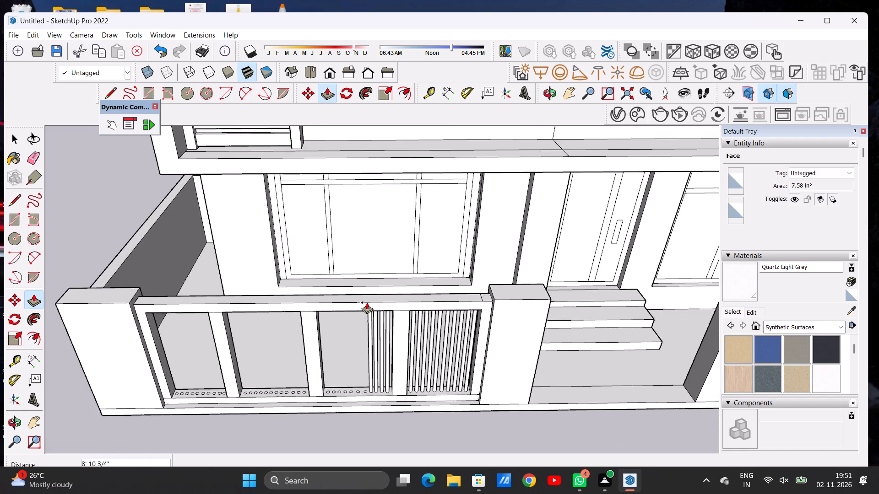
{"action": "scroll", "coordinate": [367, 302], "scroll_direction": "up", "scroll_amount": 3}
{"action": "left_click", "coordinate": [405, 316]}
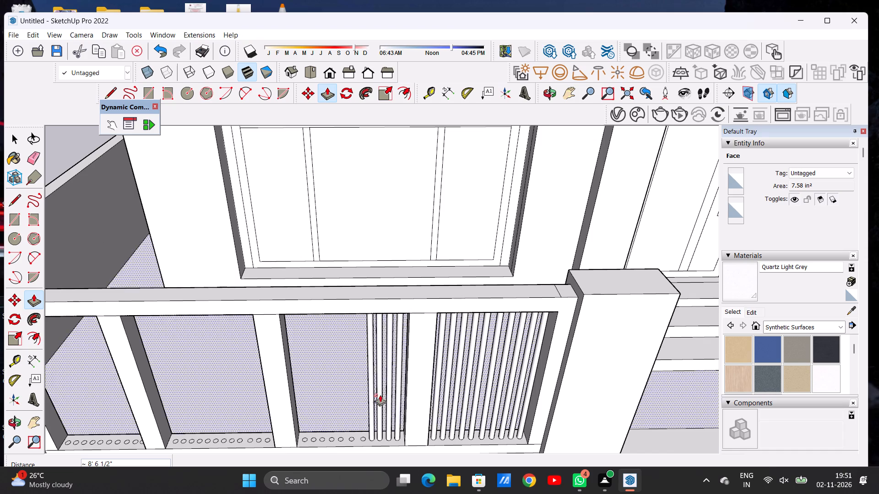
Raise the third bay's fifth circle from the fourth-bay side into a bar about 8' 6 1/2" tall.
{"action": "scroll", "coordinate": [362, 443], "scroll_direction": "up", "scroll_amount": 1}
{"action": "scroll", "coordinate": [362, 444], "scroll_direction": "down", "scroll_amount": 1}
{"action": "scroll", "coordinate": [361, 445], "scroll_direction": "up", "scroll_amount": 13}
{"action": "left_click", "coordinate": [364, 430]}
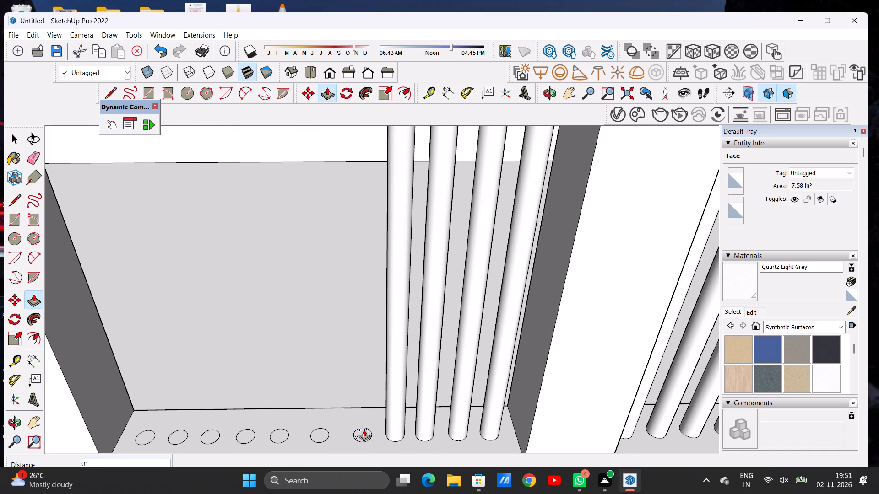
{"action": "scroll", "coordinate": [356, 332], "scroll_direction": "down", "scroll_amount": 2}
{"action": "scroll", "coordinate": [358, 338], "scroll_direction": "up", "scroll_amount": 1}
{"action": "scroll", "coordinate": [358, 340], "scroll_direction": "down", "scroll_amount": 16}
{"action": "scroll", "coordinate": [359, 269], "scroll_direction": "up", "scroll_amount": 3}
{"action": "scroll", "coordinate": [358, 262], "scroll_direction": "down", "scroll_amount": 1}
{"action": "scroll", "coordinate": [358, 262], "scroll_direction": "up", "scroll_amount": 1}
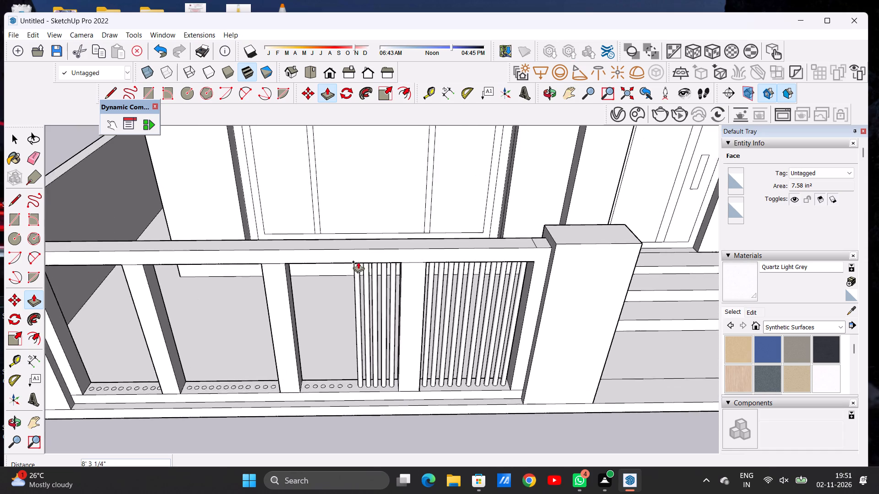
{"action": "scroll", "coordinate": [358, 262], "scroll_direction": "up", "scroll_amount": 1}
{"action": "left_click", "coordinate": [409, 263]}
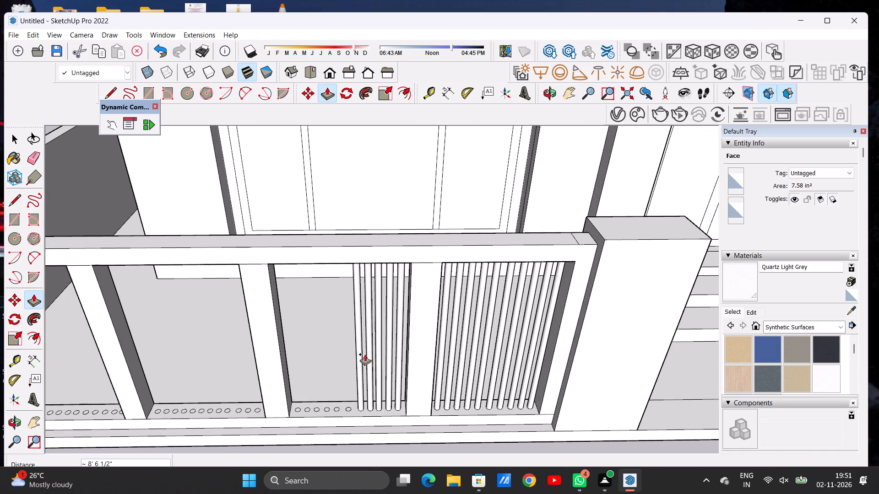
Push/Pull the third bay's sixth circle from the fourth-bay side up to the top rail's underside, about 8' 6 1/2".
{"action": "scroll", "coordinate": [359, 404], "scroll_direction": "up", "scroll_amount": 17}
{"action": "left_click", "coordinate": [346, 405]}
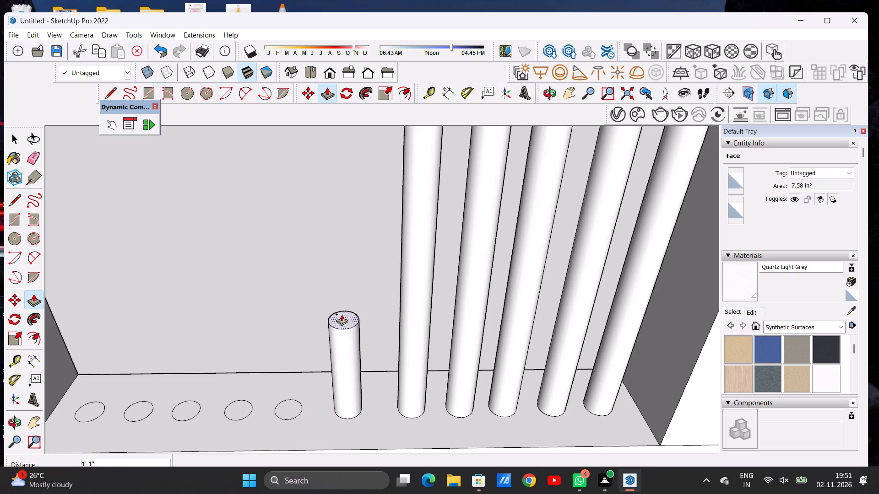
{"action": "scroll", "coordinate": [345, 337], "scroll_direction": "down", "scroll_amount": 19}
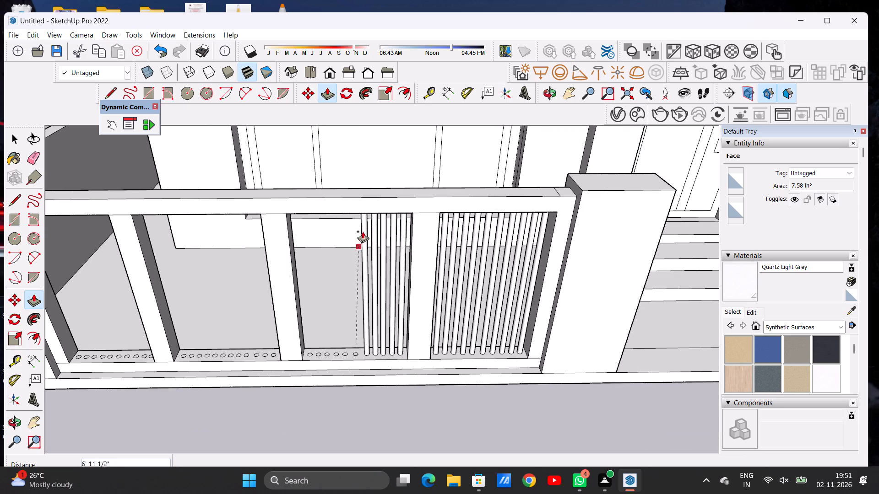
{"action": "scroll", "coordinate": [363, 215], "scroll_direction": "up", "scroll_amount": 8}
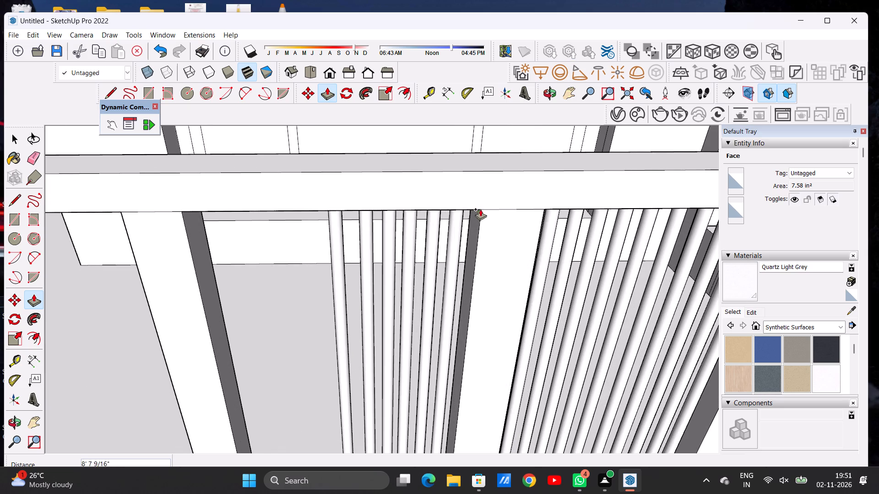
{"action": "left_click", "coordinate": [481, 211]}
Extrude the third bay's seventh circle from the fourth-bay side about 8' 6 1/2" up to the top rail.
{"action": "scroll", "coordinate": [402, 204], "scroll_direction": "down", "scroll_amount": 4}
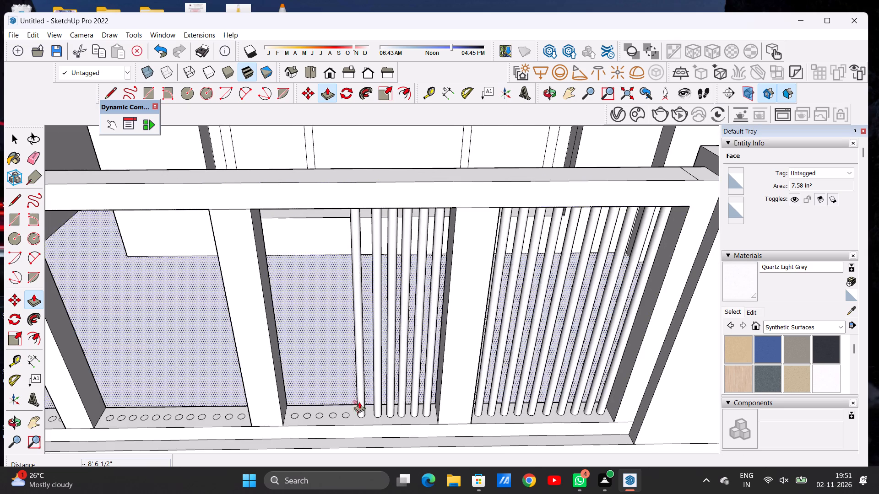
{"action": "scroll", "coordinate": [356, 414], "scroll_direction": "up", "scroll_amount": 14}
{"action": "scroll", "coordinate": [336, 415], "scroll_direction": "down", "scroll_amount": 1}
{"action": "scroll", "coordinate": [336, 415], "scroll_direction": "up", "scroll_amount": 2}
{"action": "left_click", "coordinate": [336, 409]}
{"action": "scroll", "coordinate": [350, 322], "scroll_direction": "down", "scroll_amount": 5}
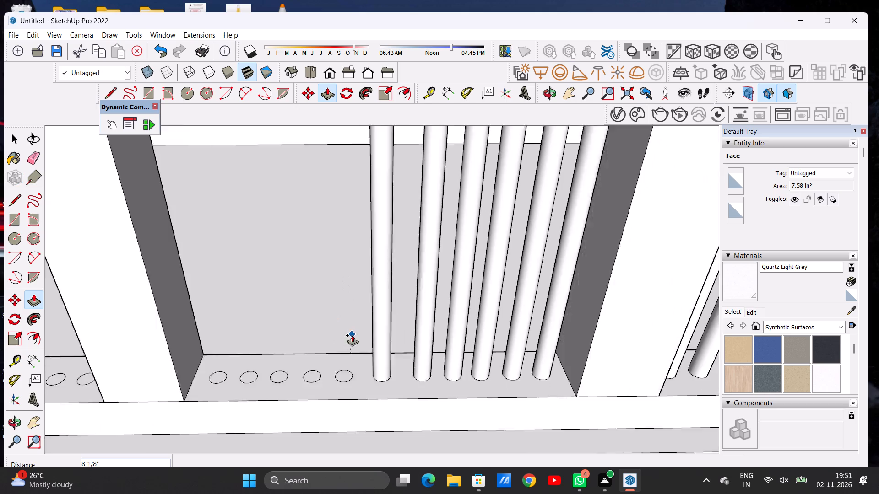
{"action": "scroll", "coordinate": [352, 335], "scroll_direction": "down", "scroll_amount": 16}
{"action": "scroll", "coordinate": [361, 258], "scroll_direction": "down", "scroll_amount": 1}
{"action": "scroll", "coordinate": [363, 247], "scroll_direction": "up", "scroll_amount": 7}
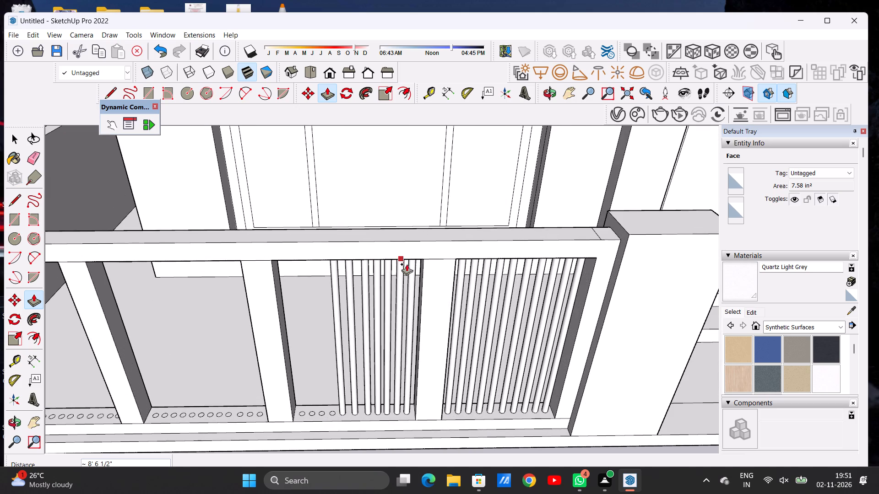
{"action": "left_click", "coordinate": [424, 261]}
Raise the third bay's eighth circle from the fourth-bay side into a bar about 8' 6 1/2" tall.
{"action": "scroll", "coordinate": [320, 433], "scroll_direction": "up", "scroll_amount": 7}
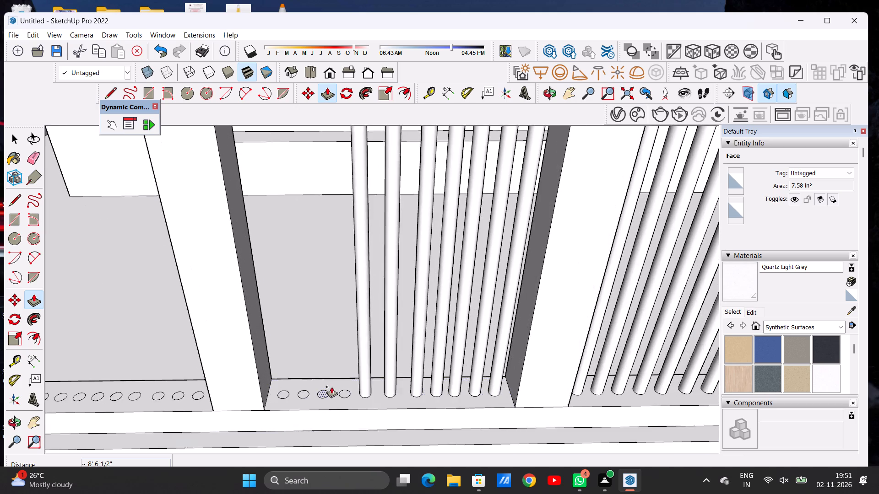
{"action": "scroll", "coordinate": [332, 386], "scroll_direction": "down", "scroll_amount": 1}
{"action": "scroll", "coordinate": [332, 386], "scroll_direction": "up", "scroll_amount": 6}
{"action": "left_click", "coordinate": [355, 392]}
{"action": "scroll", "coordinate": [349, 328], "scroll_direction": "down", "scroll_amount": 9}
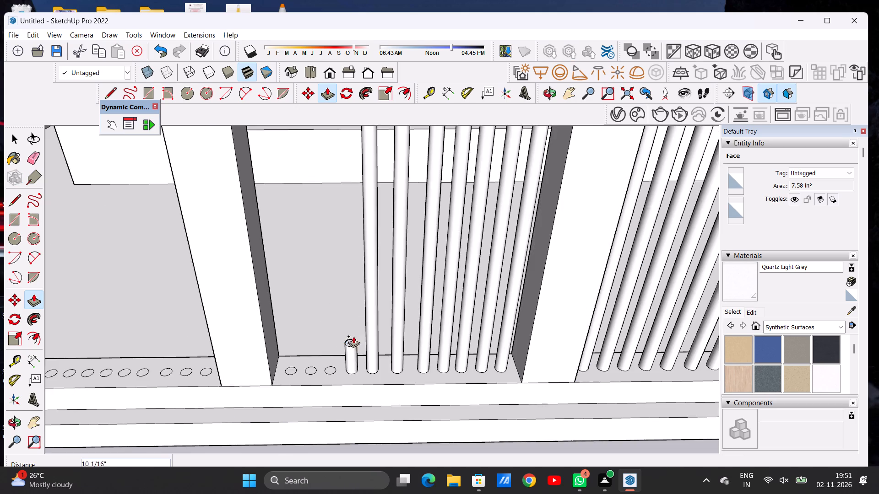
{"action": "scroll", "coordinate": [353, 336], "scroll_direction": "down", "scroll_amount": 10}
{"action": "scroll", "coordinate": [360, 255], "scroll_direction": "up", "scroll_amount": 7}
{"action": "scroll", "coordinate": [367, 254], "scroll_direction": "down", "scroll_amount": 6}
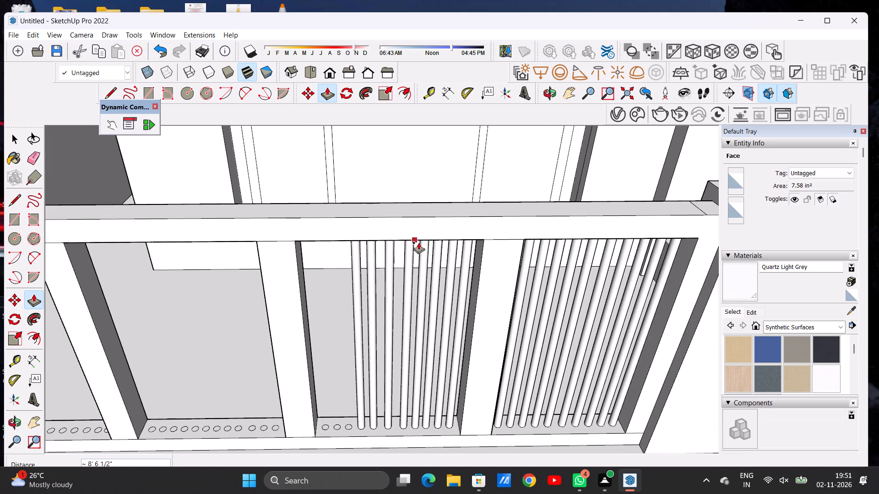
{"action": "left_click", "coordinate": [485, 238]}
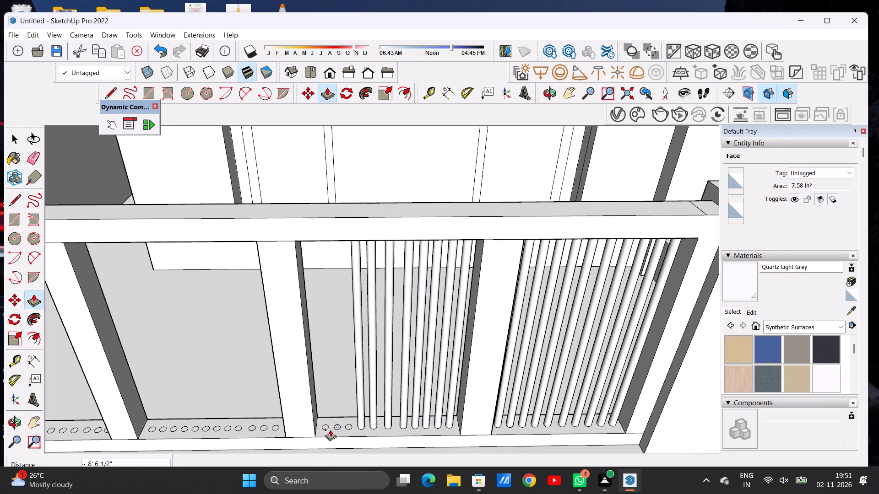
Extrude the third bay's ninth circle from the fourth-bay side about 8' 6 1/2" up to the top rail.
{"action": "scroll", "coordinate": [330, 430], "scroll_direction": "up", "scroll_amount": 8}
{"action": "scroll", "coordinate": [369, 420], "scroll_direction": "up", "scroll_amount": 7}
{"action": "left_click", "coordinate": [369, 419]}
{"action": "scroll", "coordinate": [340, 353], "scroll_direction": "down", "scroll_amount": 8}
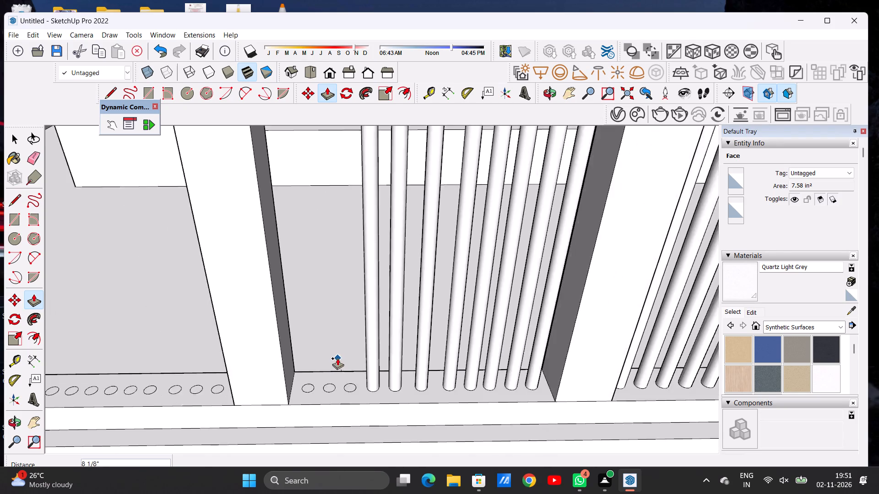
{"action": "scroll", "coordinate": [339, 369], "scroll_direction": "down", "scroll_amount": 10}
{"action": "scroll", "coordinate": [351, 263], "scroll_direction": "up", "scroll_amount": 5}
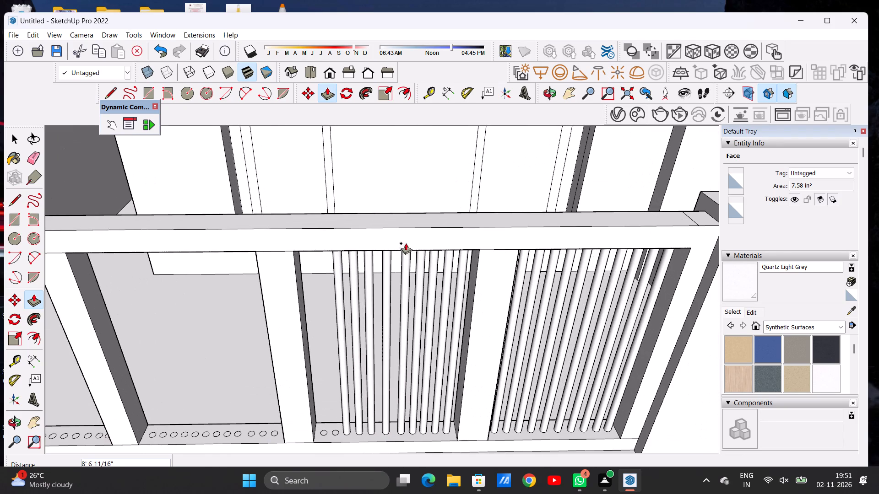
{"action": "left_click", "coordinate": [482, 250]}
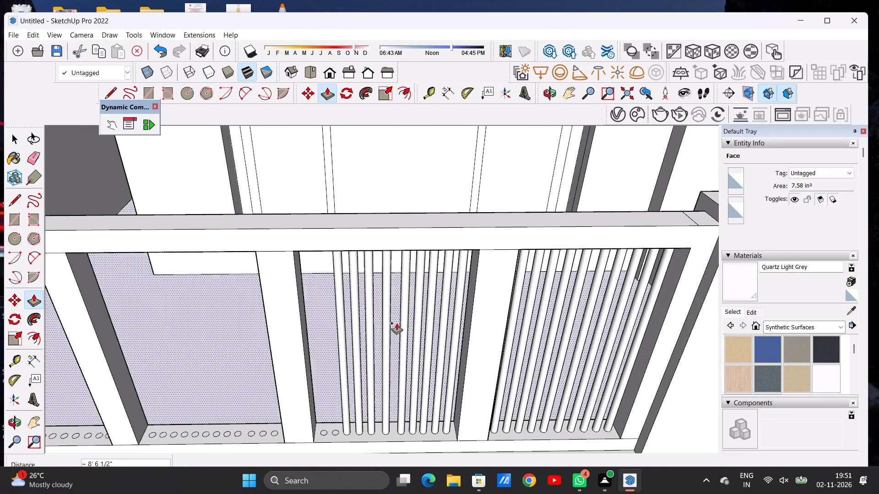
Push/Pull the third bay's tenth circle from the fourth-bay side up to the top rail's underside, about 8' 6 1/2".
{"action": "scroll", "coordinate": [340, 441], "scroll_direction": "up", "scroll_amount": 14}
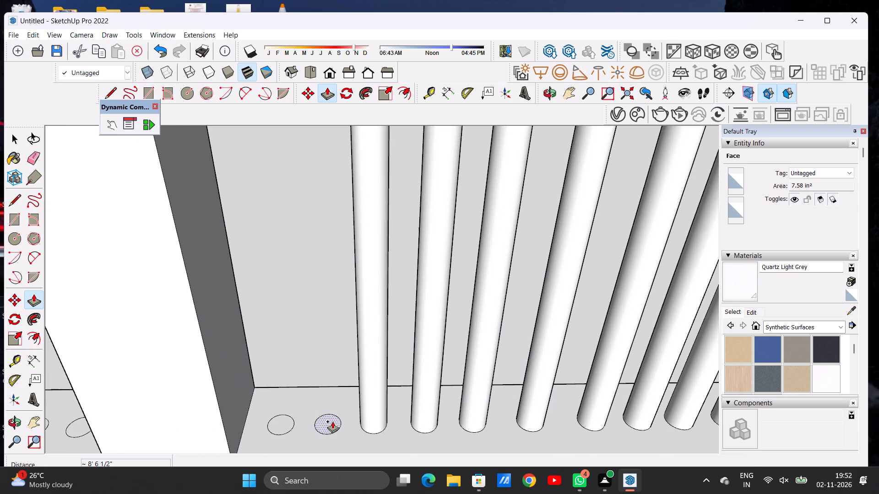
{"action": "left_click", "coordinate": [332, 421]}
{"action": "scroll", "coordinate": [312, 298], "scroll_direction": "down", "scroll_amount": 9}
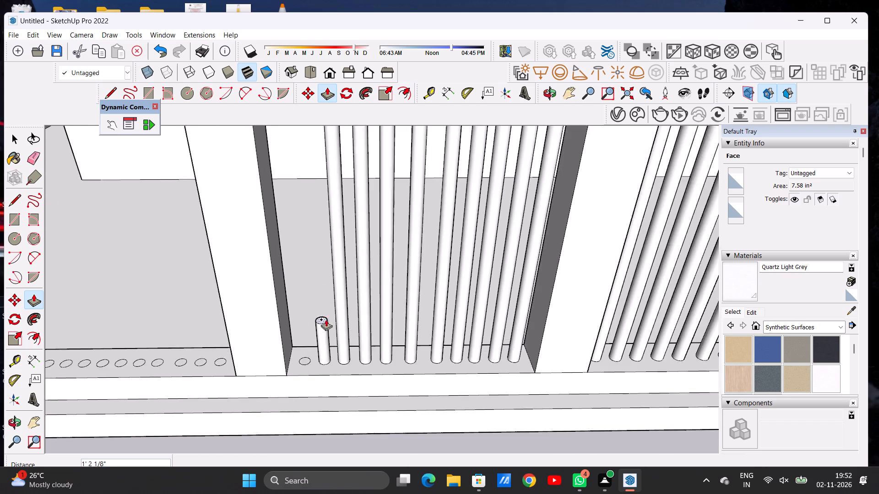
{"action": "scroll", "coordinate": [326, 319], "scroll_direction": "down", "scroll_amount": 17}
{"action": "scroll", "coordinate": [329, 257], "scroll_direction": "up", "scroll_amount": 12}
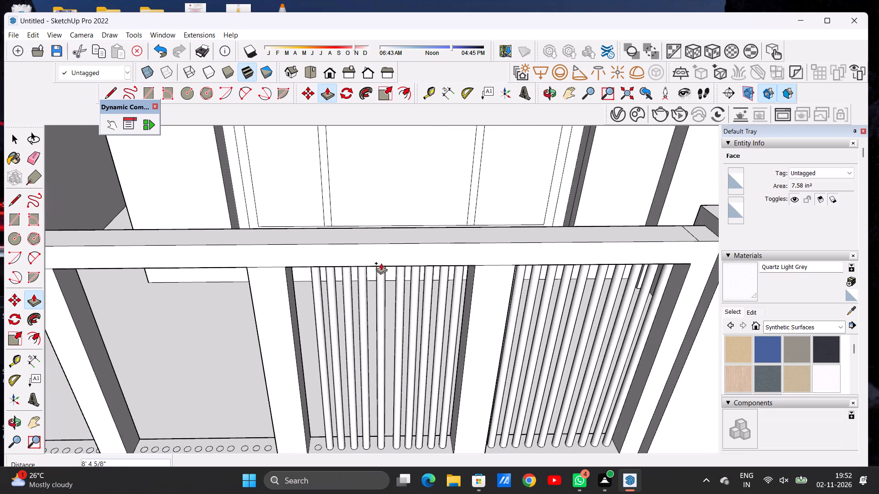
{"action": "left_click", "coordinate": [471, 264]}
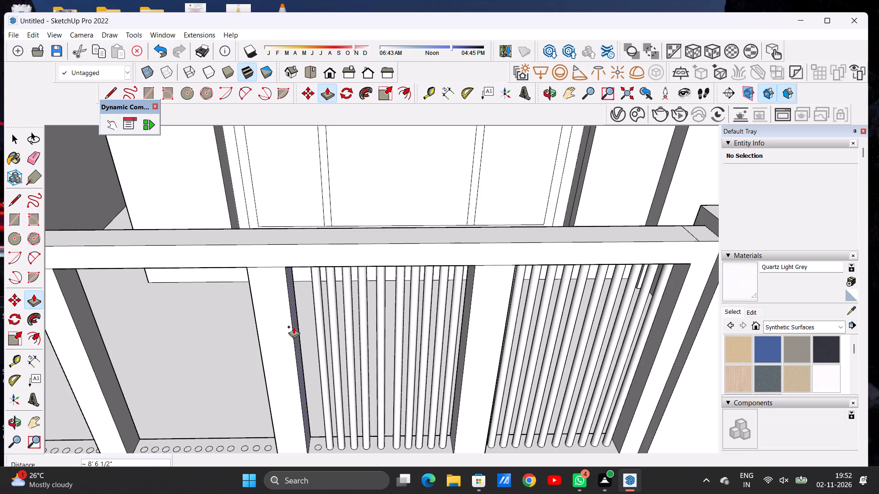
Raise the third bay's last circle, beside the second-bay post, into a bar about 8' 6 1/2" tall.
{"action": "scroll", "coordinate": [294, 326], "scroll_direction": "down", "scroll_amount": 7}
{"action": "scroll", "coordinate": [335, 397], "scroll_direction": "up", "scroll_amount": 8}
{"action": "scroll", "coordinate": [310, 361], "scroll_direction": "up", "scroll_amount": 13}
{"action": "scroll", "coordinate": [308, 361], "scroll_direction": "down", "scroll_amount": 1}
{"action": "scroll", "coordinate": [308, 361], "scroll_direction": "up", "scroll_amount": 2}
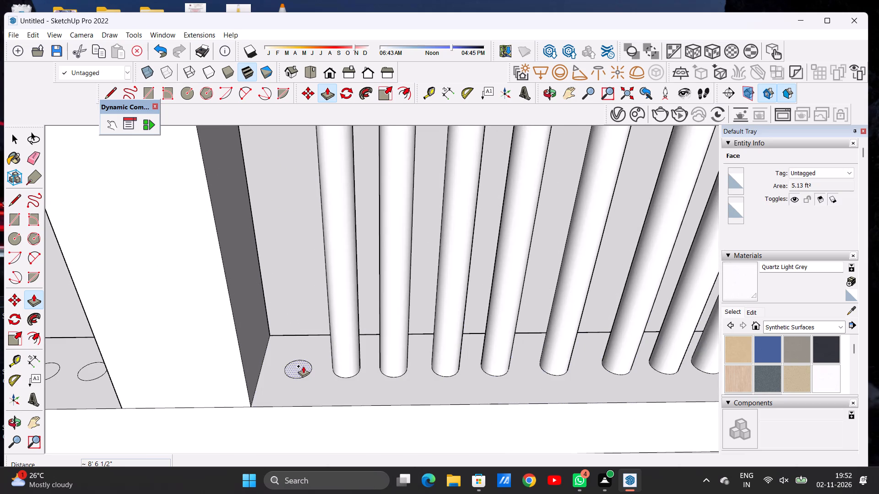
{"action": "left_click", "coordinate": [303, 366]}
{"action": "scroll", "coordinate": [319, 315], "scroll_direction": "down", "scroll_amount": 17}
{"action": "scroll", "coordinate": [321, 328], "scroll_direction": "up", "scroll_amount": 1}
{"action": "scroll", "coordinate": [321, 328], "scroll_direction": "down", "scroll_amount": 5}
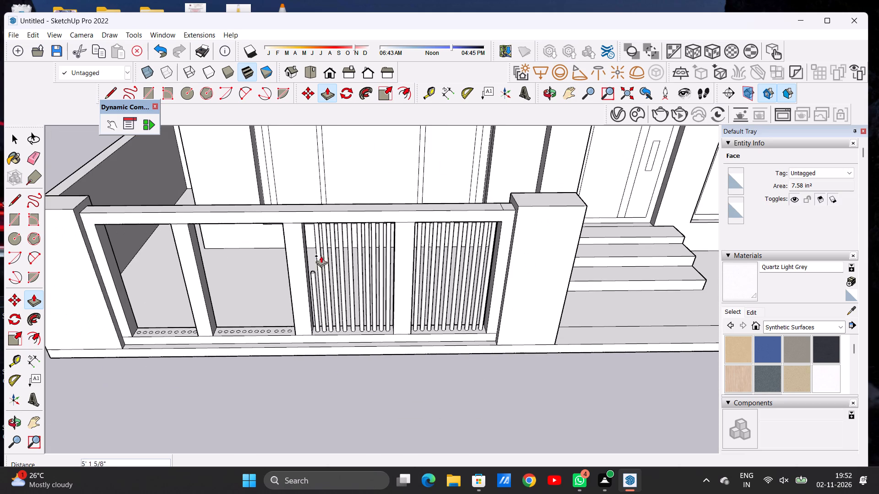
{"action": "scroll", "coordinate": [320, 219], "scroll_direction": "up", "scroll_amount": 7}
{"action": "left_click", "coordinate": [456, 227]}
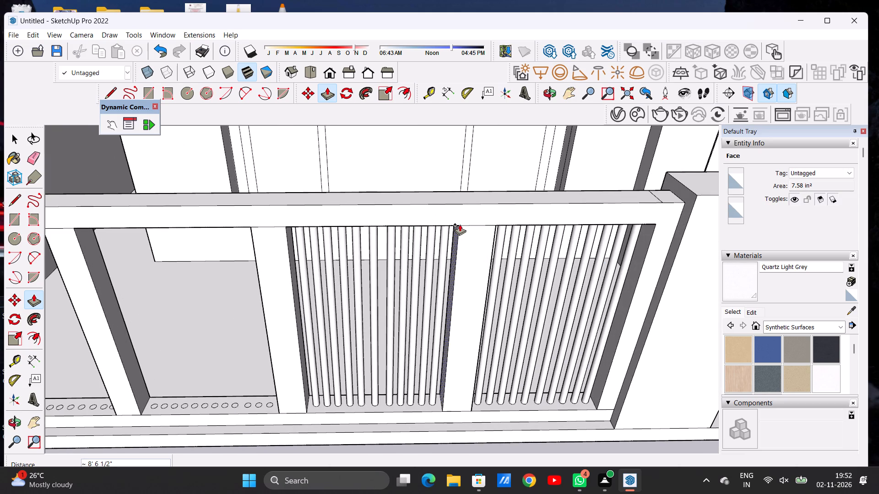
Extrude the second bay's first circle, beside the third-bay post, about 8' 6 1/2" up to the top rail.
{"action": "scroll", "coordinate": [476, 227], "scroll_direction": "down", "scroll_amount": 5}
{"action": "scroll", "coordinate": [325, 346], "scroll_direction": "up", "scroll_amount": 7}
{"action": "scroll", "coordinate": [325, 347], "scroll_direction": "down", "scroll_amount": 1}
{"action": "scroll", "coordinate": [325, 348], "scroll_direction": "up", "scroll_amount": 1}
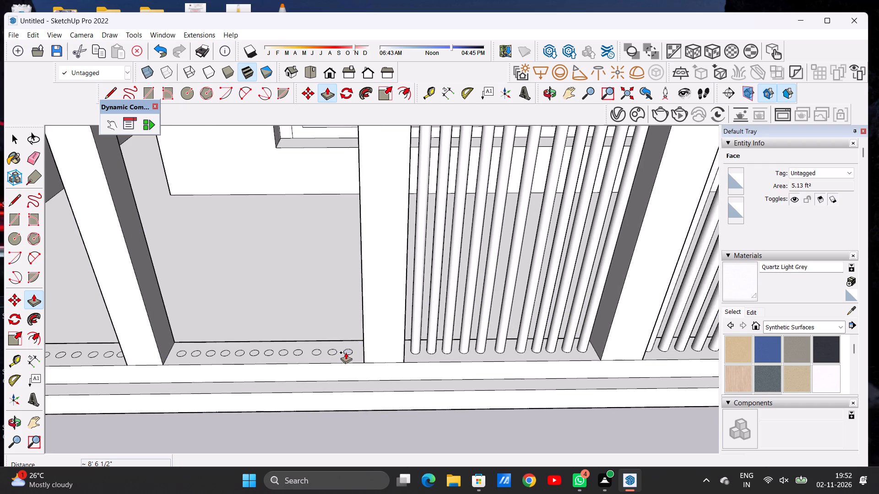
{"action": "scroll", "coordinate": [346, 352], "scroll_direction": "down", "scroll_amount": 1}
{"action": "scroll", "coordinate": [346, 352], "scroll_direction": "up", "scroll_amount": 1}
{"action": "scroll", "coordinate": [346, 352], "scroll_direction": "down", "scroll_amount": 1}
{"action": "scroll", "coordinate": [346, 352], "scroll_direction": "up", "scroll_amount": 13}
{"action": "left_click", "coordinate": [349, 354]}
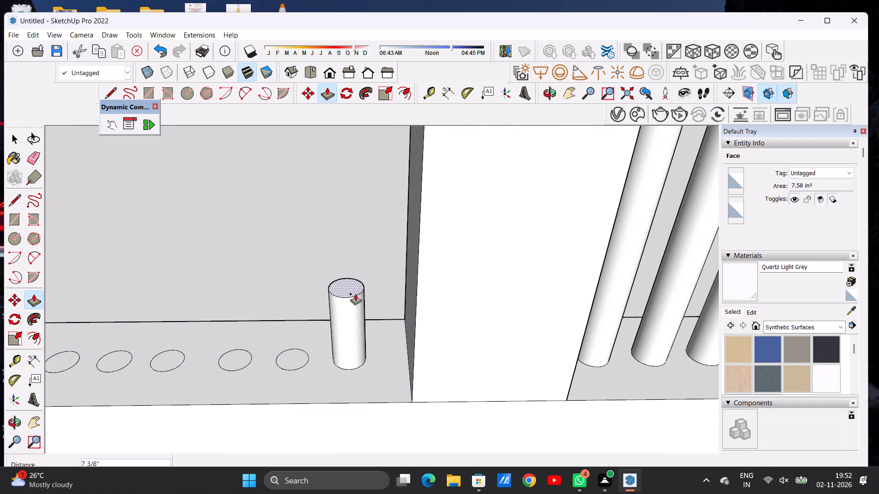
{"action": "scroll", "coordinate": [359, 312], "scroll_direction": "down", "scroll_amount": 6}
{"action": "scroll", "coordinate": [354, 328], "scroll_direction": "down", "scroll_amount": 17}
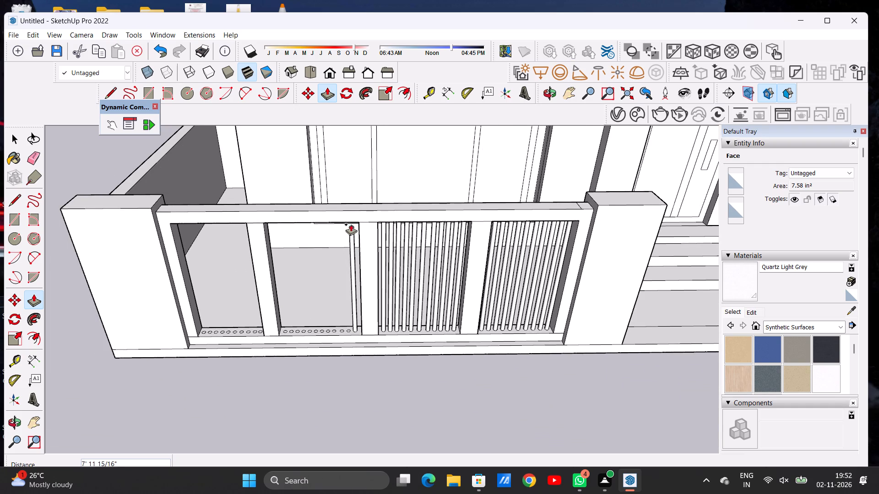
{"action": "scroll", "coordinate": [352, 219], "scroll_direction": "up", "scroll_amount": 5}
{"action": "left_click", "coordinate": [364, 222]}
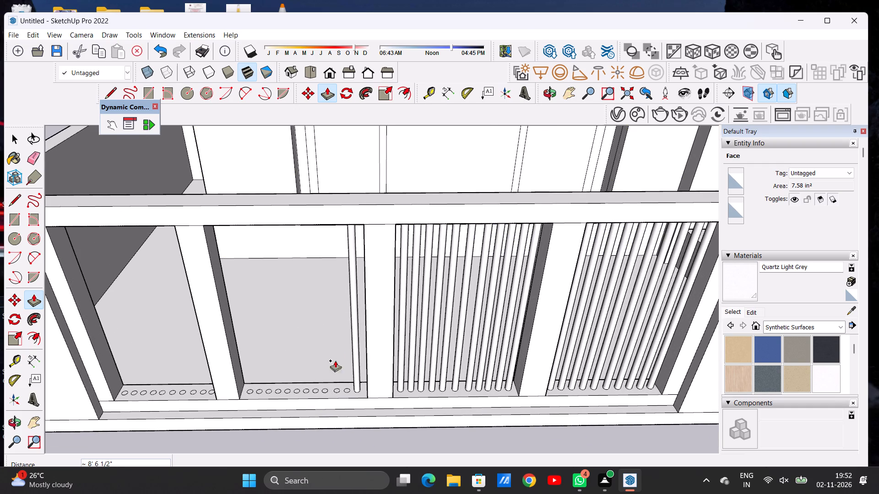
Raise the second bay's second circle from the third-bay side into a bar about 8' 6 1/2" tall.
{"action": "scroll", "coordinate": [342, 401], "scroll_direction": "up", "scroll_amount": 15}
{"action": "left_click", "coordinate": [358, 371]}
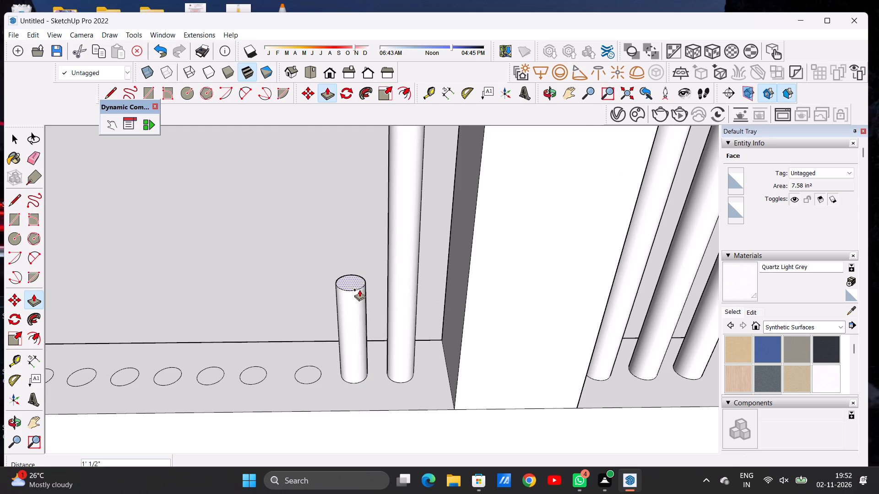
{"action": "scroll", "coordinate": [360, 299], "scroll_direction": "down", "scroll_amount": 11}
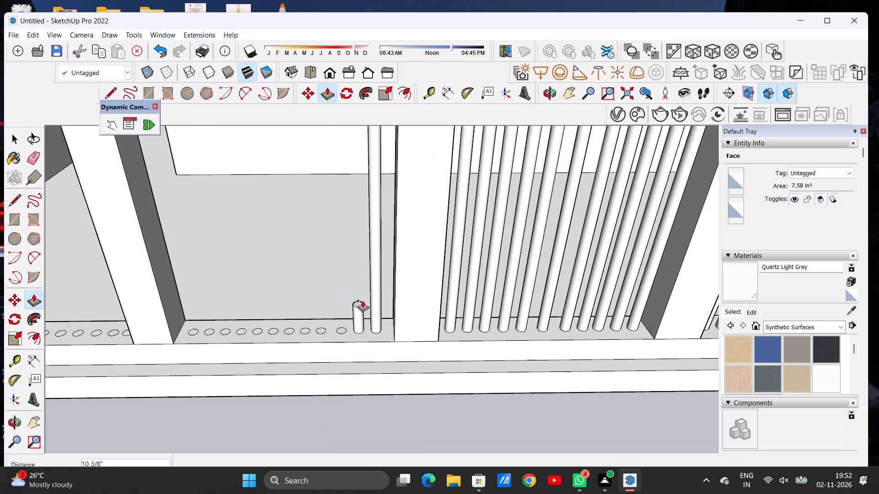
{"action": "scroll", "coordinate": [363, 300], "scroll_direction": "down", "scroll_amount": 13}
{"action": "scroll", "coordinate": [365, 227], "scroll_direction": "up", "scroll_amount": 7}
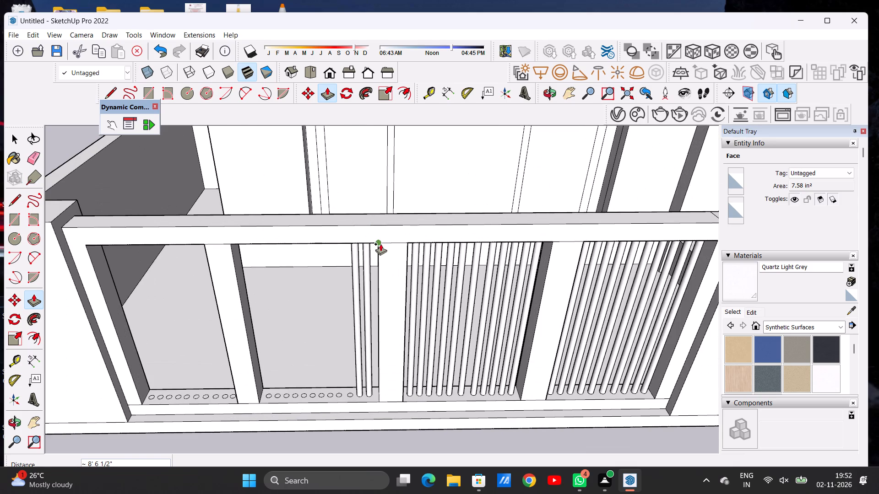
{"action": "left_click", "coordinate": [380, 244]}
Push/Pull the second bay's third circle from the third-bay side up to the top rail's underside, about 8' 6 1/2".
{"action": "scroll", "coordinate": [336, 403], "scroll_direction": "up", "scroll_amount": 10}
{"action": "scroll", "coordinate": [363, 381], "scroll_direction": "down", "scroll_amount": 1}
{"action": "scroll", "coordinate": [363, 381], "scroll_direction": "up", "scroll_amount": 12}
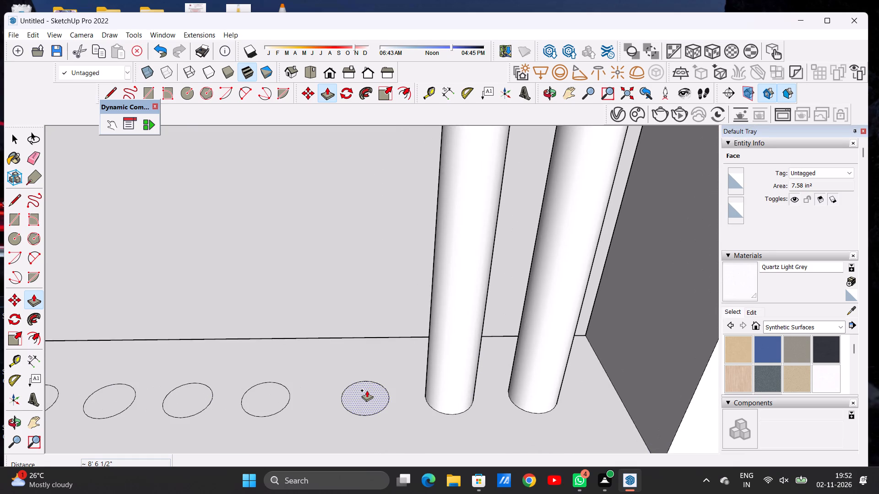
{"action": "left_click", "coordinate": [367, 390]}
{"action": "scroll", "coordinate": [356, 324], "scroll_direction": "down", "scroll_amount": 6}
{"action": "scroll", "coordinate": [335, 350], "scroll_direction": "down", "scroll_amount": 19}
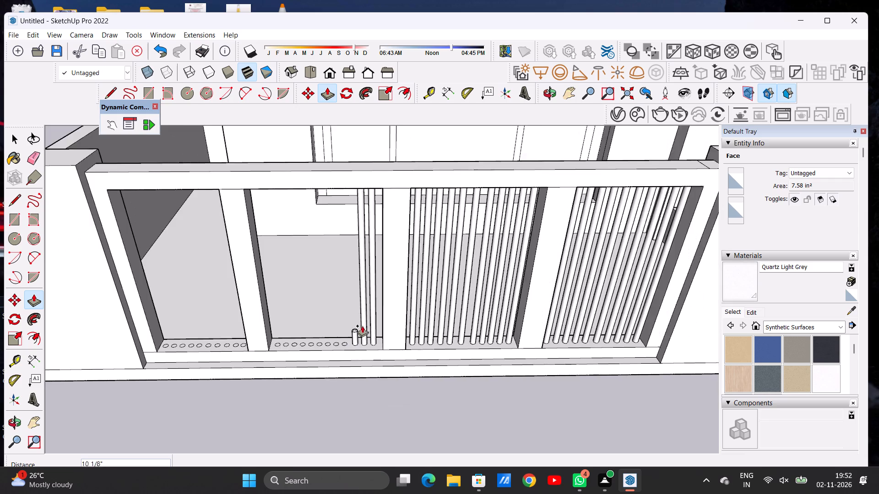
{"action": "scroll", "coordinate": [362, 326], "scroll_direction": "down", "scroll_amount": 4}
{"action": "scroll", "coordinate": [366, 259], "scroll_direction": "up", "scroll_amount": 8}
{"action": "scroll", "coordinate": [364, 229], "scroll_direction": "down", "scroll_amount": 1}
{"action": "scroll", "coordinate": [364, 229], "scroll_direction": "up", "scroll_amount": 1}
{"action": "left_click", "coordinate": [389, 239]}
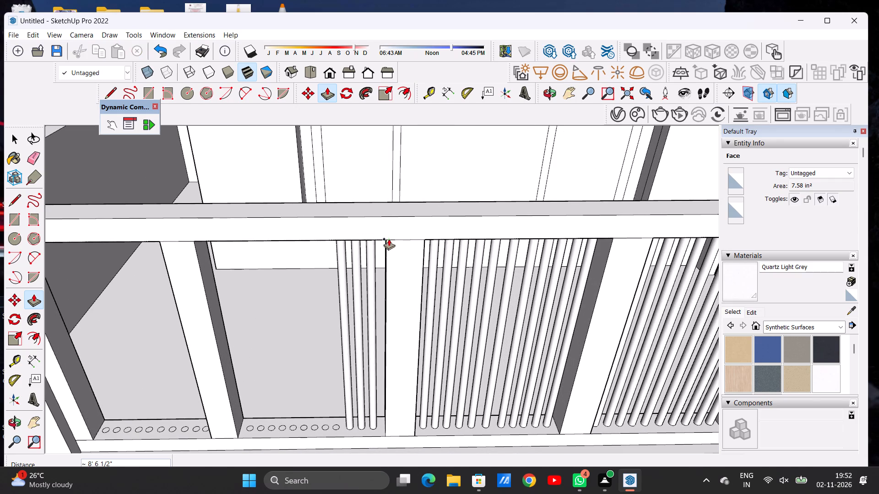
Extrude the second bay's fourth circle from the third-bay side about 8' 6 1/2" up to the top rail.
{"action": "scroll", "coordinate": [322, 421], "scroll_direction": "up", "scroll_amount": 12}
{"action": "scroll", "coordinate": [340, 426], "scroll_direction": "down", "scroll_amount": 1}
{"action": "scroll", "coordinate": [340, 426], "scroll_direction": "up", "scroll_amount": 5}
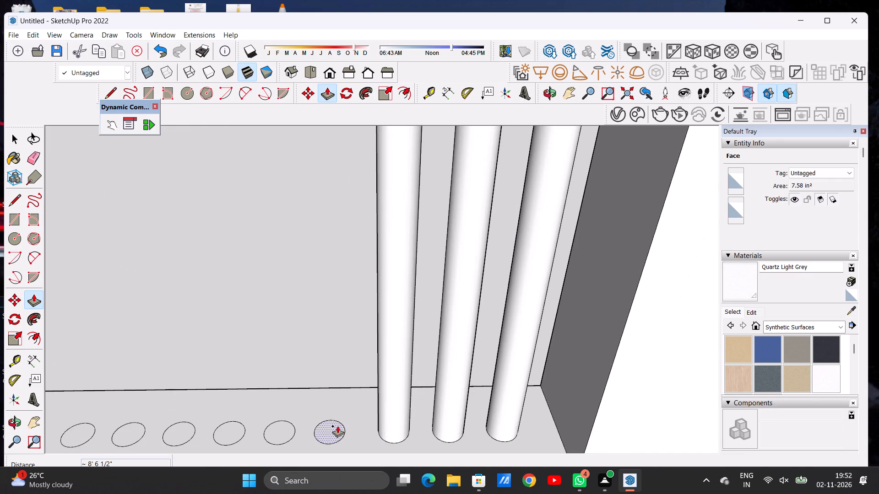
{"action": "left_click", "coordinate": [336, 427]}
{"action": "scroll", "coordinate": [358, 316], "scroll_direction": "down", "scroll_amount": 19}
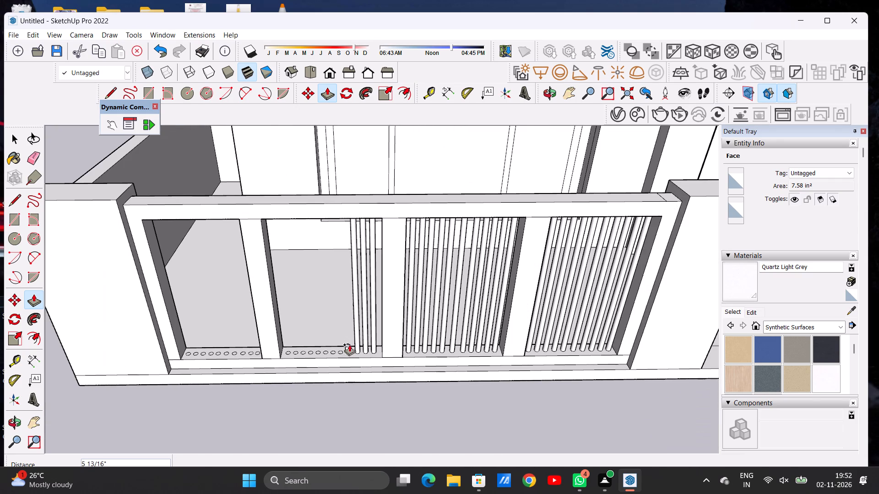
{"action": "scroll", "coordinate": [342, 223], "scroll_direction": "up", "scroll_amount": 2}
{"action": "scroll", "coordinate": [342, 223], "scroll_direction": "down", "scroll_amount": 1}
{"action": "scroll", "coordinate": [342, 223], "scroll_direction": "up", "scroll_amount": 7}
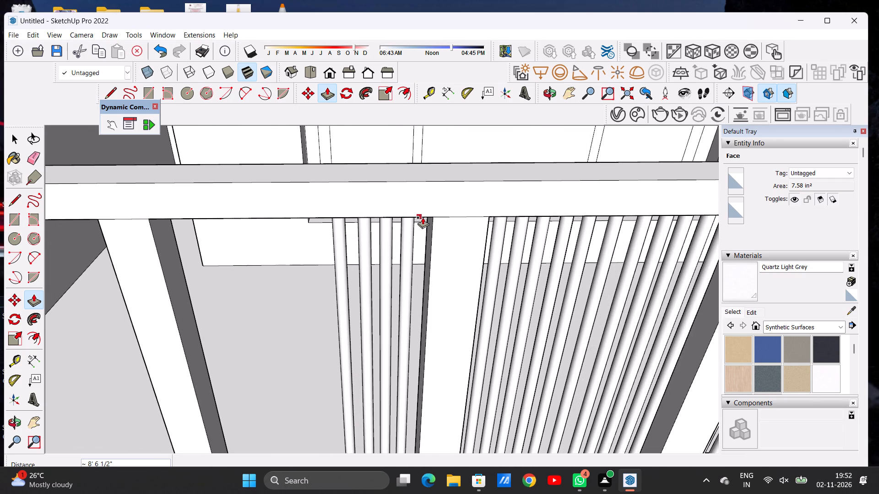
{"action": "left_click", "coordinate": [430, 218]}
Raise the second bay's fifth circle from the third-bay side into a bar about 8' 6 1/2" tall.
{"action": "scroll", "coordinate": [407, 219], "scroll_direction": "down", "scroll_amount": 7}
{"action": "scroll", "coordinate": [354, 380], "scroll_direction": "up", "scroll_amount": 7}
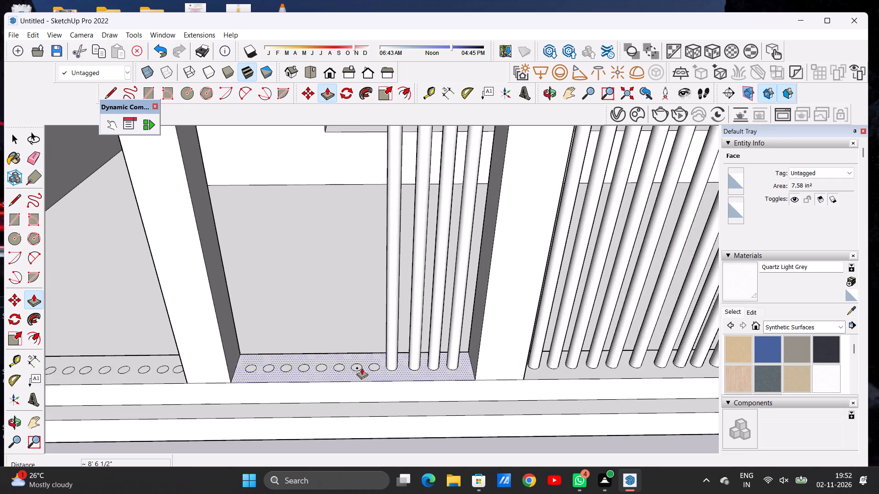
{"action": "scroll", "coordinate": [366, 362], "scroll_direction": "up", "scroll_amount": 2}
{"action": "scroll", "coordinate": [366, 362], "scroll_direction": "down", "scroll_amount": 1}
{"action": "scroll", "coordinate": [366, 362], "scroll_direction": "up", "scroll_amount": 9}
{"action": "scroll", "coordinate": [378, 367], "scroll_direction": "down", "scroll_amount": 1}
{"action": "scroll", "coordinate": [379, 369], "scroll_direction": "up", "scroll_amount": 4}
{"action": "left_click", "coordinate": [389, 373]}
{"action": "scroll", "coordinate": [367, 283], "scroll_direction": "down", "scroll_amount": 6}
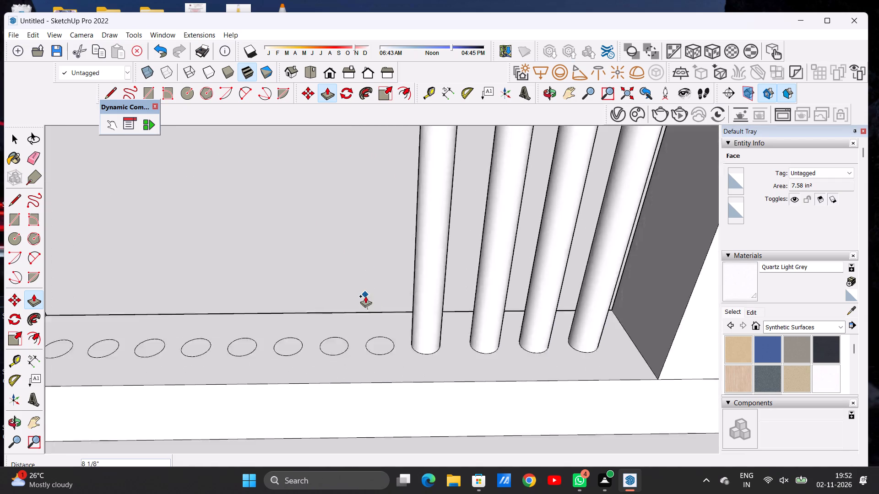
{"action": "scroll", "coordinate": [365, 296], "scroll_direction": "down", "scroll_amount": 20}
{"action": "scroll", "coordinate": [376, 204], "scroll_direction": "up", "scroll_amount": 3}
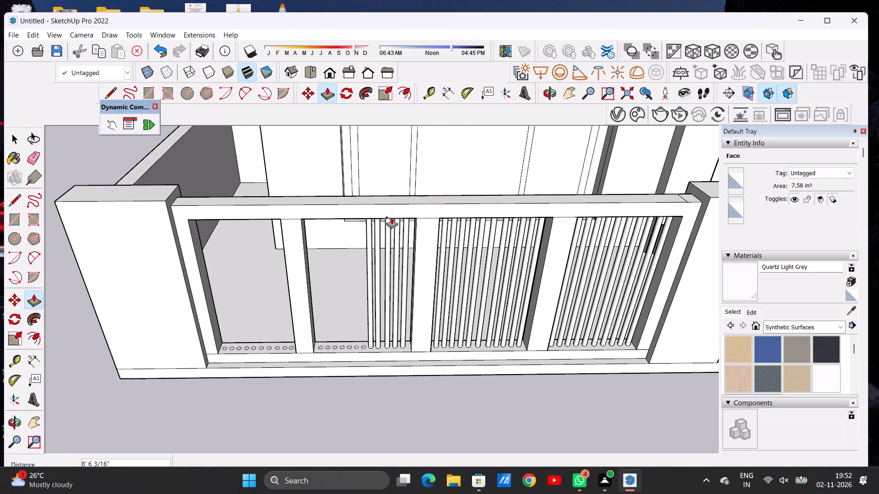
{"action": "left_click", "coordinate": [414, 219]}
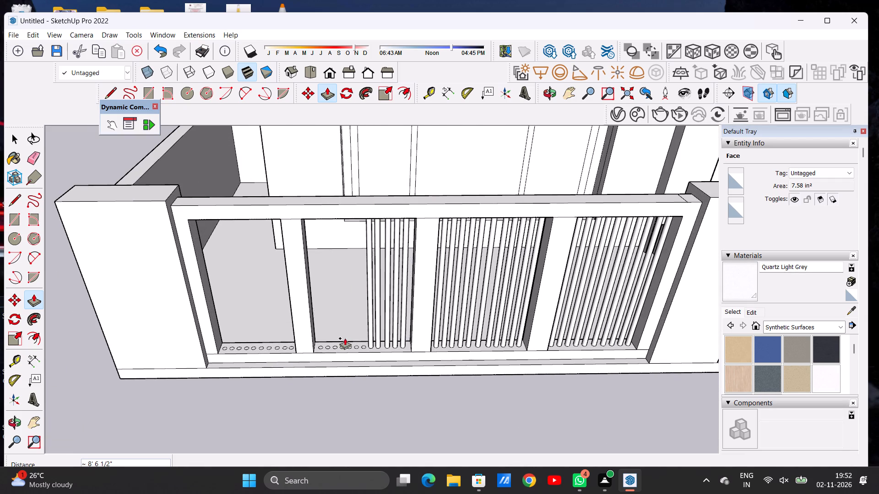
Push/Pull the second bay's sixth circle from the third-bay side up to the top rail's underside, about 8' 6 1/2".
{"action": "scroll", "coordinate": [345, 338], "scroll_direction": "up", "scroll_amount": 5}
{"action": "scroll", "coordinate": [349, 341], "scroll_direction": "down", "scroll_amount": 1}
{"action": "scroll", "coordinate": [353, 344], "scroll_direction": "up", "scroll_amount": 15}
{"action": "left_click", "coordinate": [372, 353]}
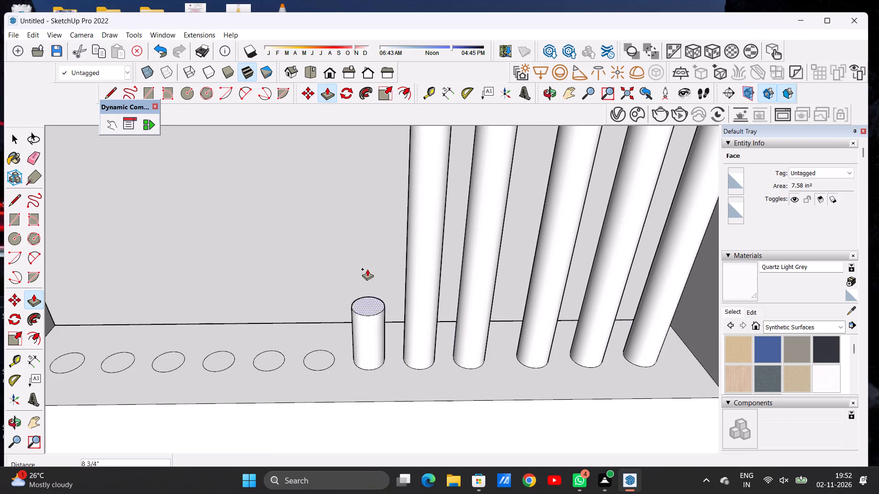
{"action": "scroll", "coordinate": [371, 266], "scroll_direction": "down", "scroll_amount": 4}
{"action": "scroll", "coordinate": [356, 302], "scroll_direction": "down", "scroll_amount": 17}
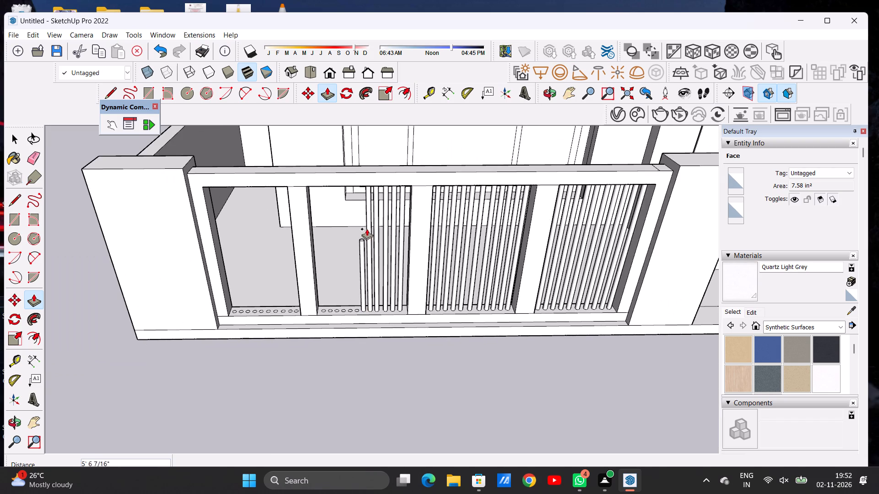
{"action": "scroll", "coordinate": [365, 181], "scroll_direction": "up", "scroll_amount": 5}
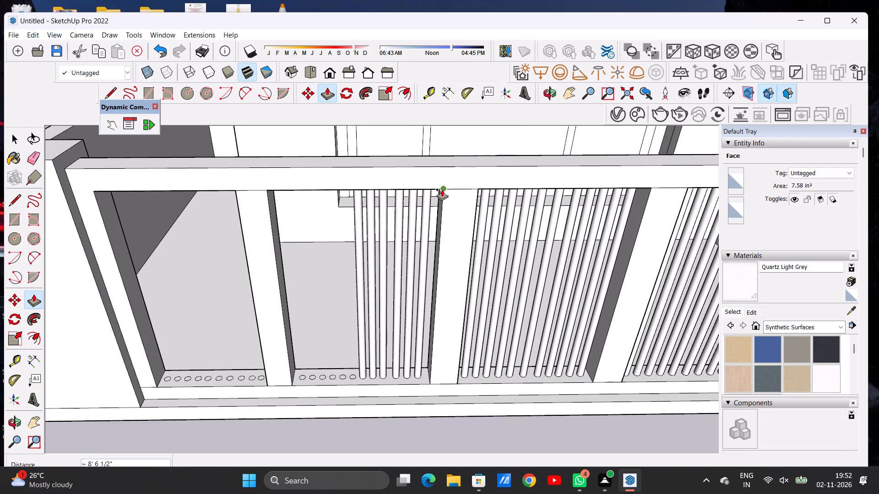
{"action": "left_click", "coordinate": [442, 189]}
Extrude the second bay's seventh circle from the third-bay side about 8' 6 1/2" up to the top rail.
{"action": "scroll", "coordinate": [352, 360], "scroll_direction": "up", "scroll_amount": 13}
{"action": "scroll", "coordinate": [354, 389], "scroll_direction": "down", "scroll_amount": 1}
{"action": "scroll", "coordinate": [354, 389], "scroll_direction": "up", "scroll_amount": 1}
{"action": "left_click", "coordinate": [354, 389]}
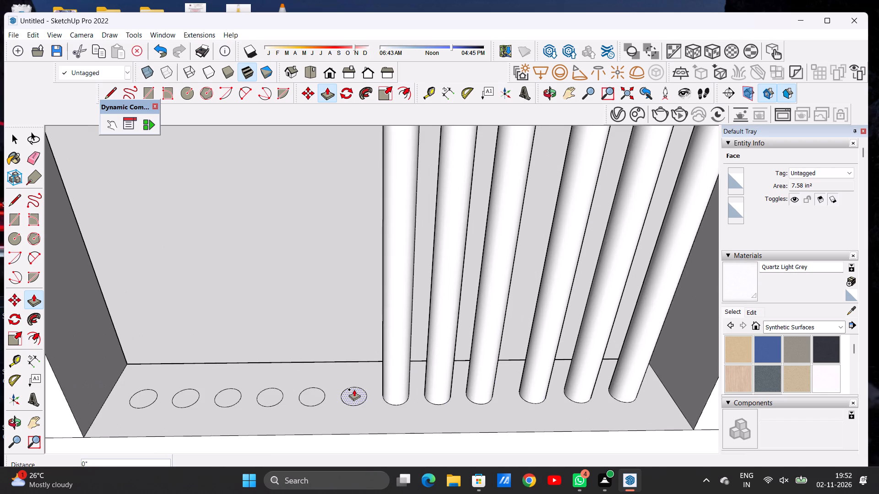
{"action": "scroll", "coordinate": [354, 322], "scroll_direction": "down", "scroll_amount": 20}
{"action": "scroll", "coordinate": [354, 322], "scroll_direction": "down", "scroll_amount": 3}
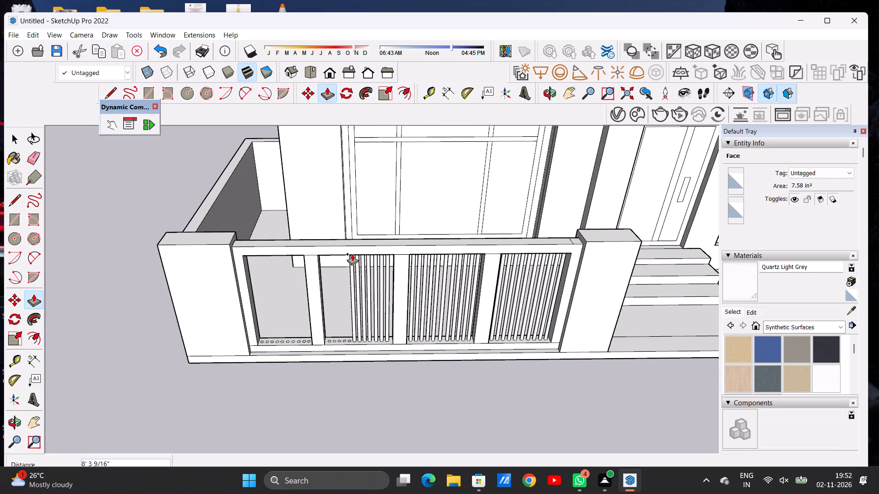
{"action": "scroll", "coordinate": [352, 253], "scroll_direction": "up", "scroll_amount": 6}
{"action": "left_click", "coordinate": [431, 256]}
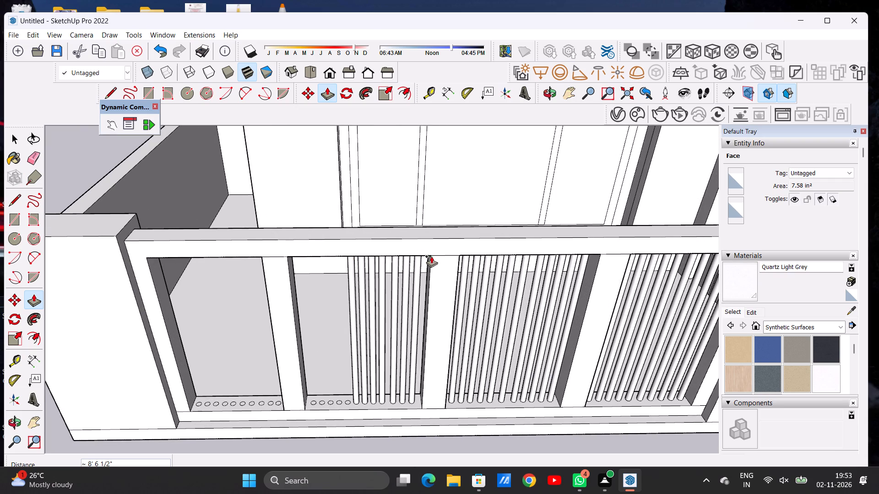
Extrude the second bay's eighth circle from the third-bay side about 8' 6 1/2" up to the top rail.
{"action": "scroll", "coordinate": [339, 394], "scroll_direction": "up", "scroll_amount": 15}
{"action": "left_click", "coordinate": [359, 406]}
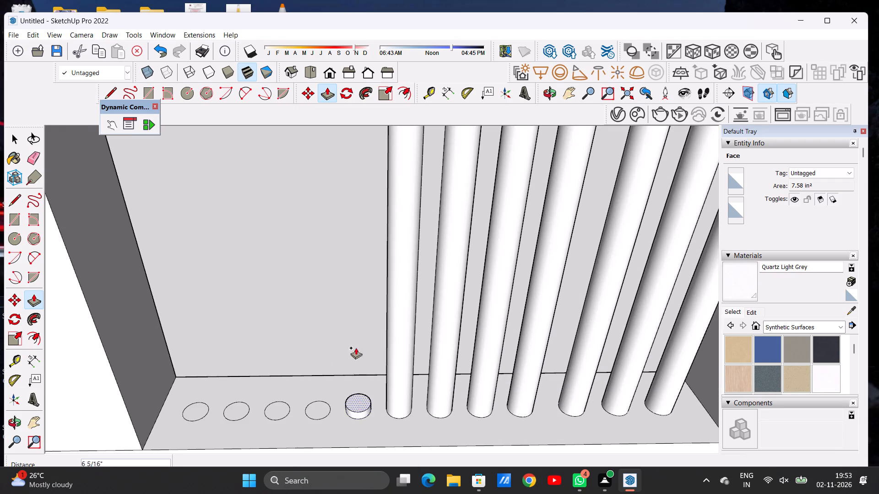
{"action": "scroll", "coordinate": [354, 327], "scroll_direction": "down", "scroll_amount": 11}
{"action": "scroll", "coordinate": [361, 333], "scroll_direction": "up", "scroll_amount": 1}
{"action": "scroll", "coordinate": [361, 333], "scroll_direction": "down", "scroll_amount": 7}
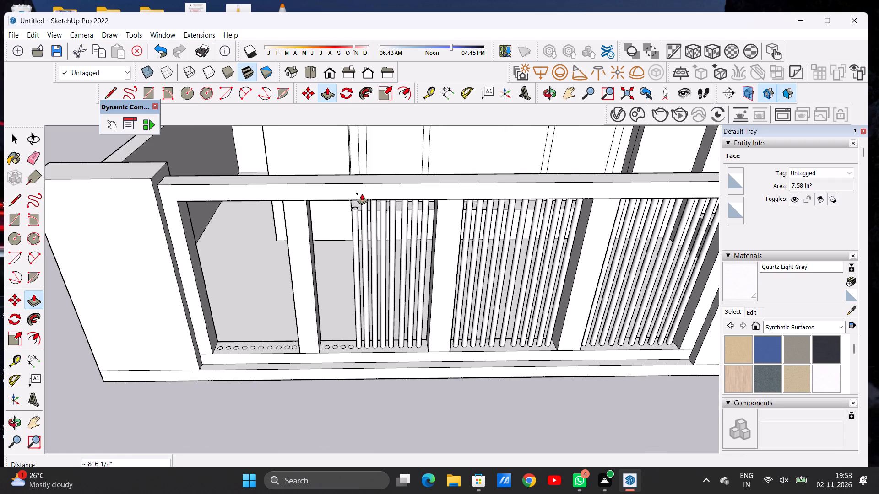
{"action": "scroll", "coordinate": [361, 188], "scroll_direction": "up", "scroll_amount": 6}
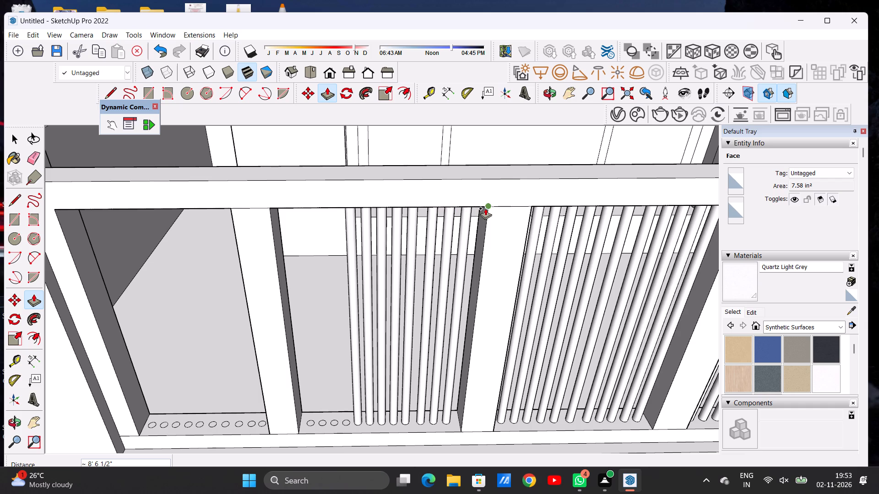
{"action": "left_click", "coordinate": [485, 208]}
Raise the second bay's ninth circle from the third-bay side into a bar about 8' 6 1/2" tall.
{"action": "scroll", "coordinate": [343, 426], "scroll_direction": "up", "scroll_amount": 2}
{"action": "scroll", "coordinate": [345, 431], "scroll_direction": "down", "scroll_amount": 1}
{"action": "scroll", "coordinate": [347, 434], "scroll_direction": "up", "scroll_amount": 13}
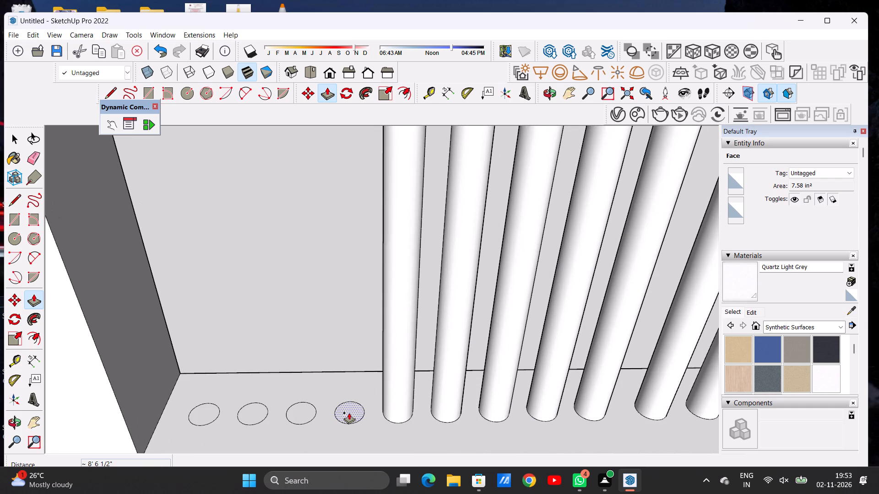
{"action": "left_click", "coordinate": [349, 413]}
{"action": "scroll", "coordinate": [339, 327], "scroll_direction": "down", "scroll_amount": 16}
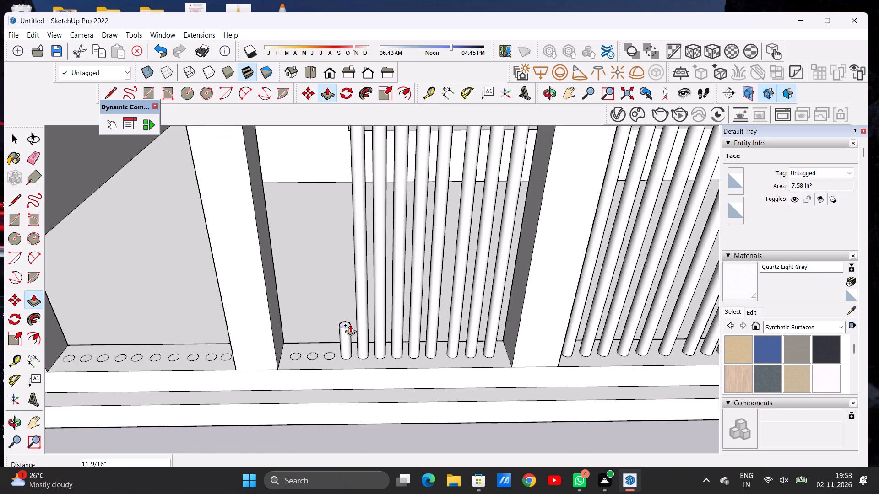
{"action": "scroll", "coordinate": [350, 325], "scroll_direction": "down", "scroll_amount": 12}
{"action": "scroll", "coordinate": [348, 244], "scroll_direction": "down", "scroll_amount": 1}
{"action": "scroll", "coordinate": [348, 244], "scroll_direction": "up", "scroll_amount": 5}
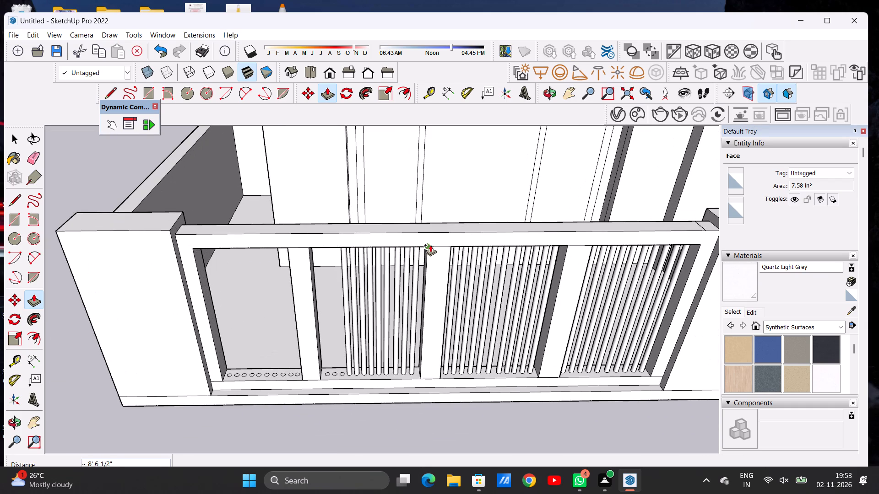
{"action": "left_click", "coordinate": [430, 245]}
Push/Pull the second bay's tenth circle from the third-bay side about 8' 6 1/2" up to the top rail's underside.
{"action": "scroll", "coordinate": [338, 383], "scroll_direction": "up", "scroll_amount": 1}
{"action": "scroll", "coordinate": [338, 383], "scroll_direction": "down", "scroll_amount": 1}
{"action": "scroll", "coordinate": [338, 383], "scroll_direction": "up", "scroll_amount": 10}
{"action": "scroll", "coordinate": [343, 360], "scroll_direction": "down", "scroll_amount": 1}
{"action": "scroll", "coordinate": [343, 360], "scroll_direction": "up", "scroll_amount": 2}
{"action": "scroll", "coordinate": [346, 365], "scroll_direction": "down", "scroll_amount": 2}
{"action": "scroll", "coordinate": [346, 365], "scroll_direction": "up", "scroll_amount": 4}
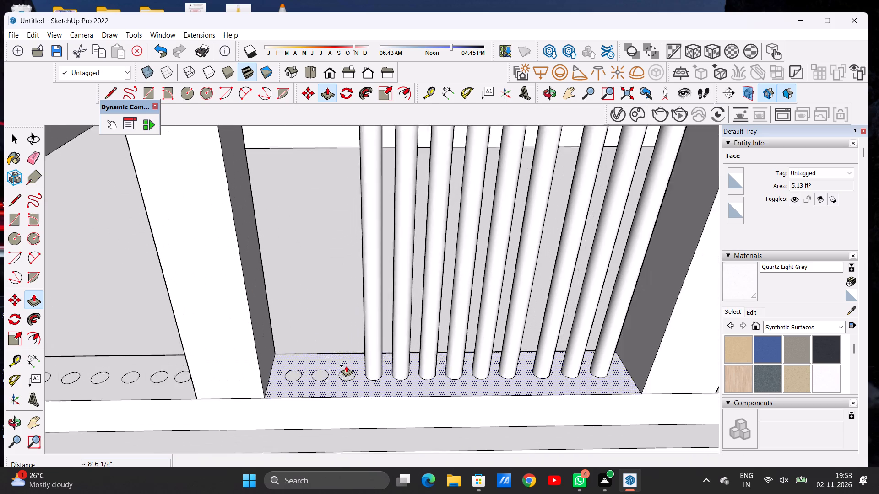
{"action": "scroll", "coordinate": [346, 365], "scroll_direction": "up", "scroll_amount": 2}
{"action": "left_click", "coordinate": [347, 372]}
{"action": "scroll", "coordinate": [347, 334], "scroll_direction": "down", "scroll_amount": 5}
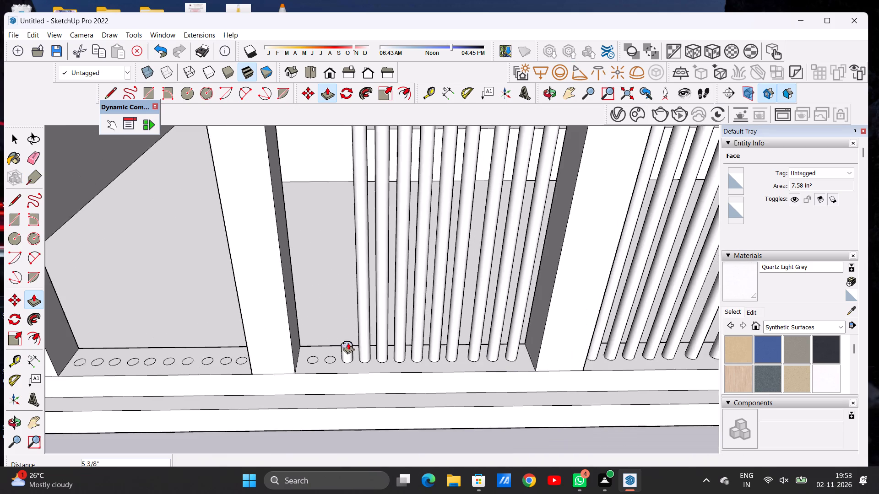
{"action": "scroll", "coordinate": [348, 343], "scroll_direction": "down", "scroll_amount": 17}
{"action": "scroll", "coordinate": [346, 269], "scroll_direction": "up", "scroll_amount": 9}
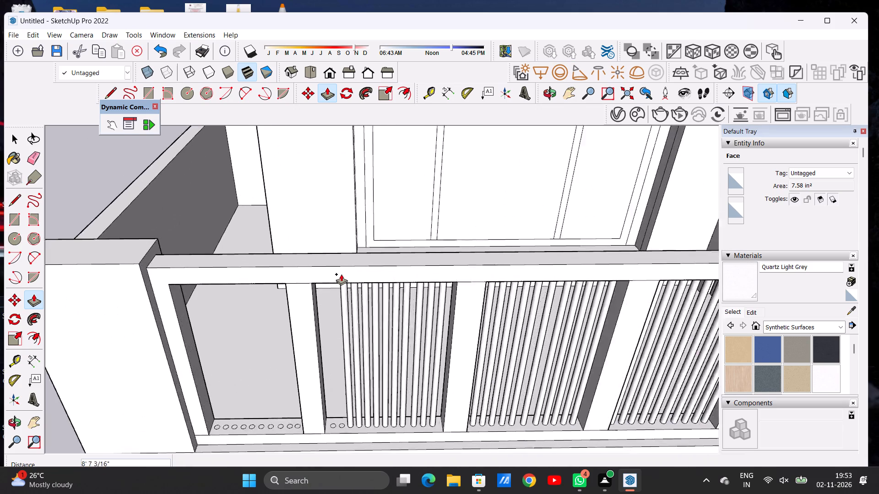
{"action": "scroll", "coordinate": [341, 274], "scroll_direction": "up", "scroll_amount": 3}
{"action": "left_click", "coordinate": [517, 287]}
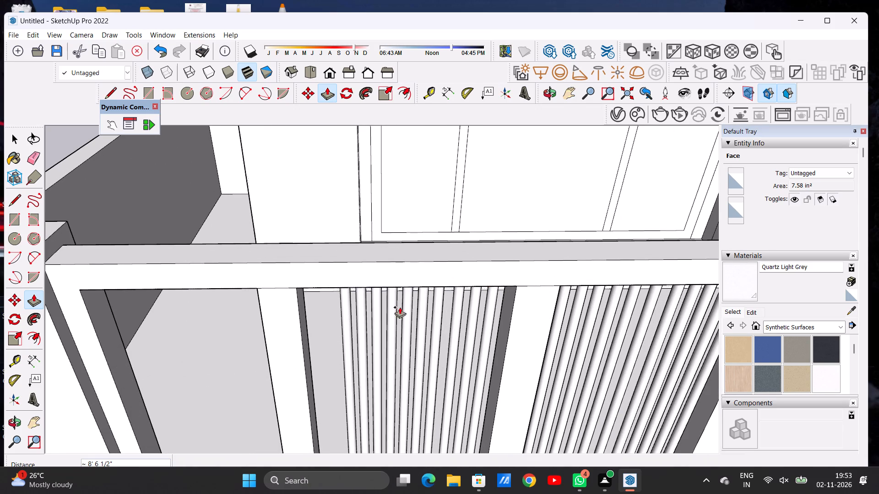
Extrude the second bay's eleventh circle from the third-bay side about 8' 6 1/2" up to the top rail.
{"action": "scroll", "coordinate": [282, 304], "scroll_direction": "down", "scroll_amount": 7}
{"action": "scroll", "coordinate": [329, 412], "scroll_direction": "up", "scroll_amount": 19}
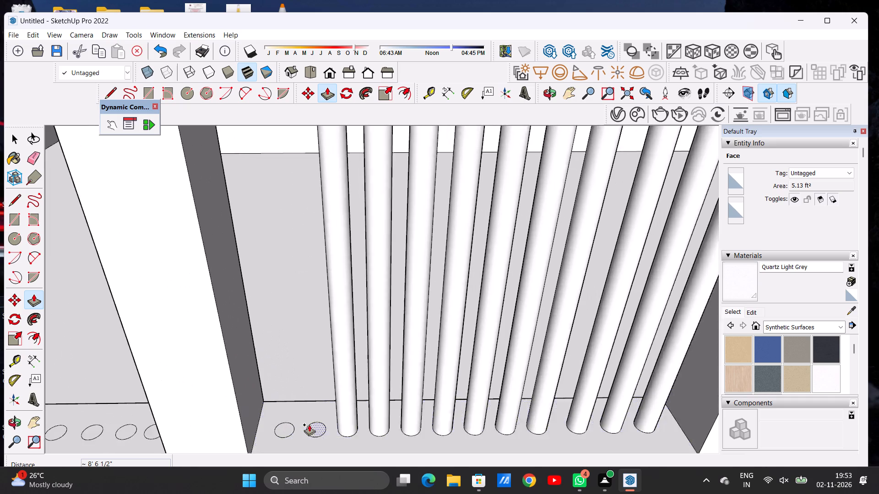
{"action": "scroll", "coordinate": [309, 424], "scroll_direction": "up", "scroll_amount": 5}
{"action": "left_click", "coordinate": [322, 428]}
{"action": "scroll", "coordinate": [313, 322], "scroll_direction": "down", "scroll_amount": 13}
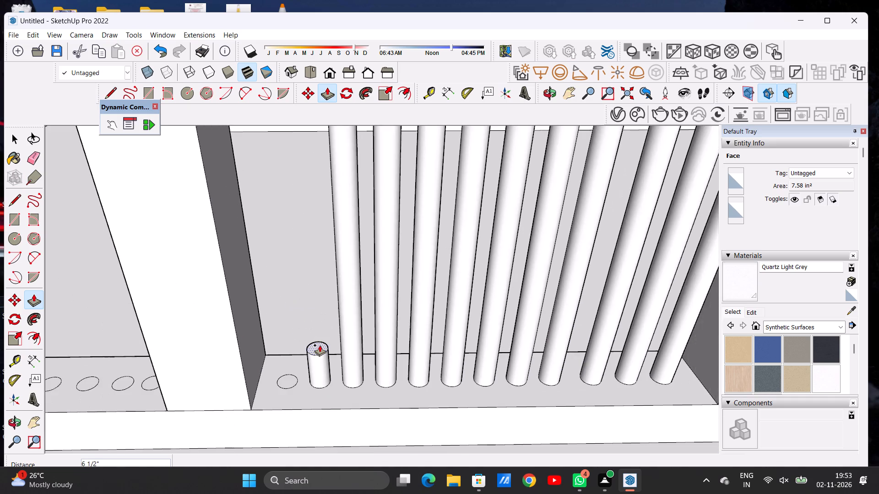
{"action": "scroll", "coordinate": [320, 345], "scroll_direction": "down", "scroll_amount": 14}
{"action": "scroll", "coordinate": [320, 226], "scroll_direction": "up", "scroll_amount": 3}
{"action": "scroll", "coordinate": [320, 226], "scroll_direction": "down", "scroll_amount": 1}
{"action": "scroll", "coordinate": [320, 226], "scroll_direction": "up", "scroll_amount": 3}
{"action": "scroll", "coordinate": [320, 226], "scroll_direction": "down", "scroll_amount": 1}
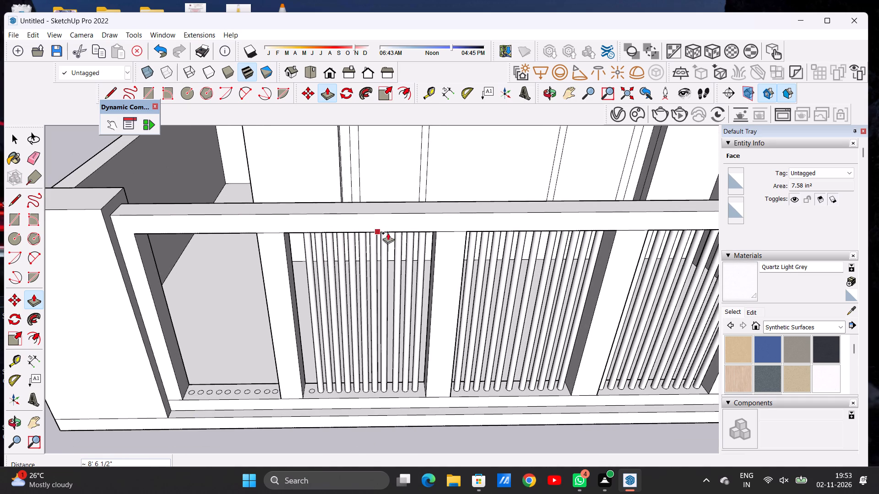
{"action": "left_click", "coordinate": [432, 233]}
Extrude the second bay's last remaining circle, beside the first-bay post, about 8' 6 1/2" up to the top rail.
{"action": "scroll", "coordinate": [311, 377], "scroll_direction": "up", "scroll_amount": 13}
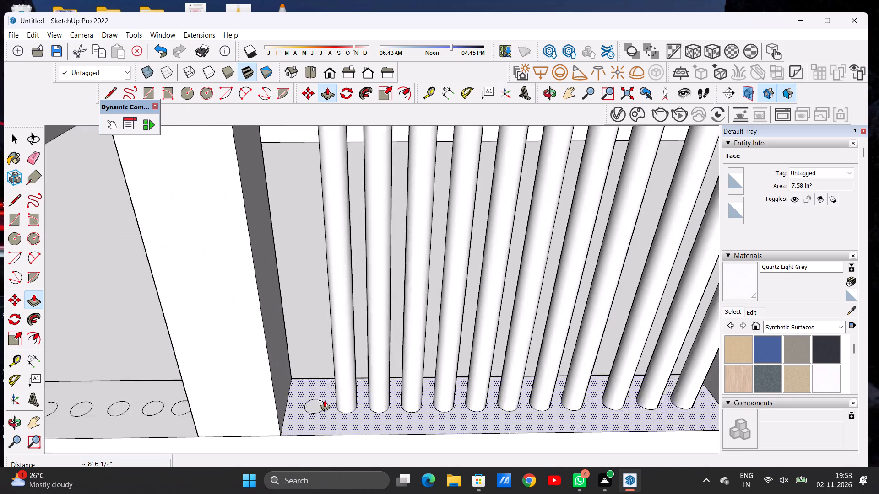
{"action": "scroll", "coordinate": [325, 400], "scroll_direction": "up", "scroll_amount": 3}
{"action": "left_click", "coordinate": [315, 407]}
{"action": "scroll", "coordinate": [317, 326], "scroll_direction": "down", "scroll_amount": 19}
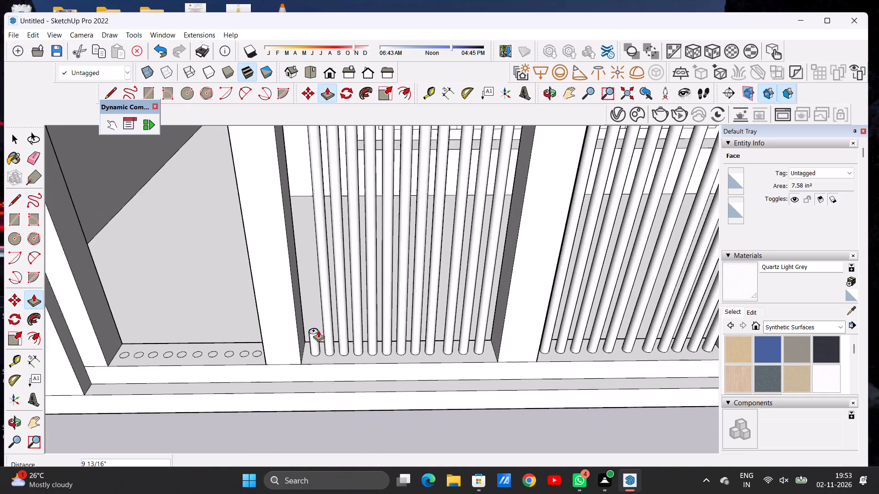
{"action": "scroll", "coordinate": [318, 330], "scroll_direction": "down", "scroll_amount": 5}
{"action": "scroll", "coordinate": [318, 330], "scroll_direction": "up", "scroll_amount": 1}
{"action": "scroll", "coordinate": [313, 209], "scroll_direction": "up", "scroll_amount": 5}
{"action": "scroll", "coordinate": [313, 209], "scroll_direction": "down", "scroll_amount": 1}
{"action": "scroll", "coordinate": [313, 209], "scroll_direction": "up", "scroll_amount": 1}
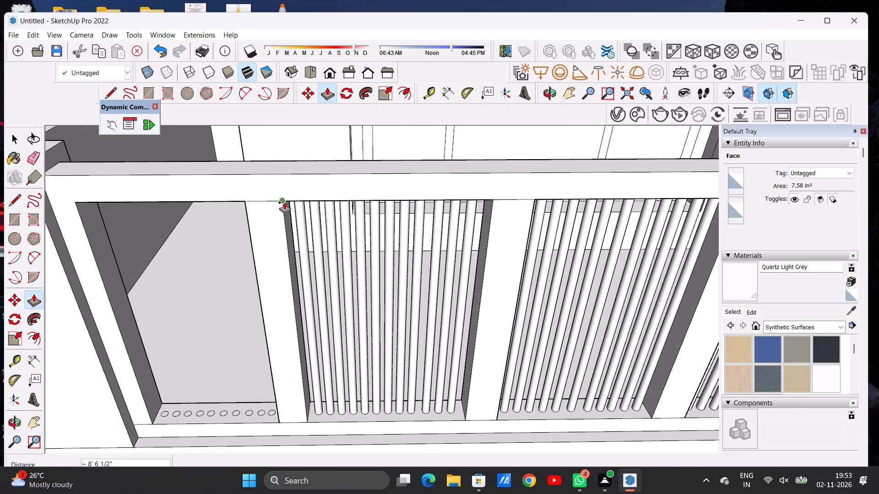
{"action": "left_click", "coordinate": [284, 202]}
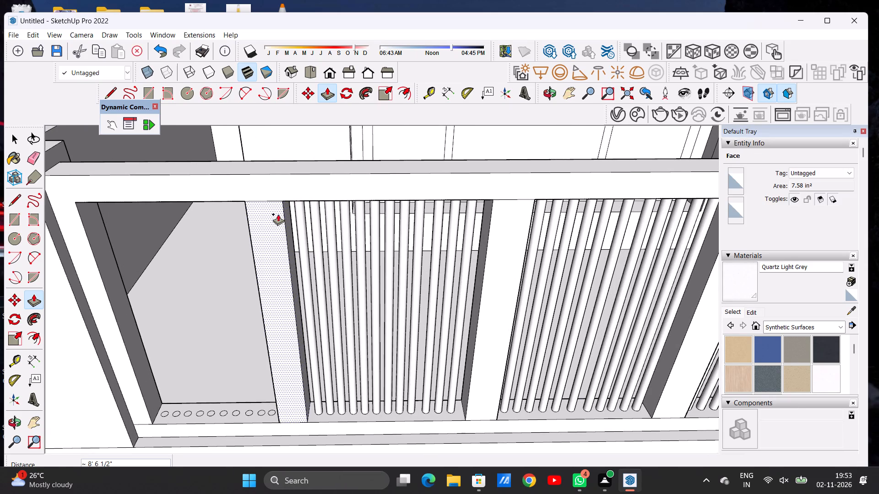
Extrude the first bay's circle nearest the second bay about 8' 6 1/2" up to the top rail's underside.
{"action": "scroll", "coordinate": [431, 209], "scroll_direction": "down", "scroll_amount": 2}
{"action": "scroll", "coordinate": [459, 219], "scroll_direction": "up", "scroll_amount": 1}
{"action": "scroll", "coordinate": [459, 219], "scroll_direction": "down", "scroll_amount": 2}
{"action": "scroll", "coordinate": [407, 239], "scroll_direction": "down", "scroll_amount": 4}
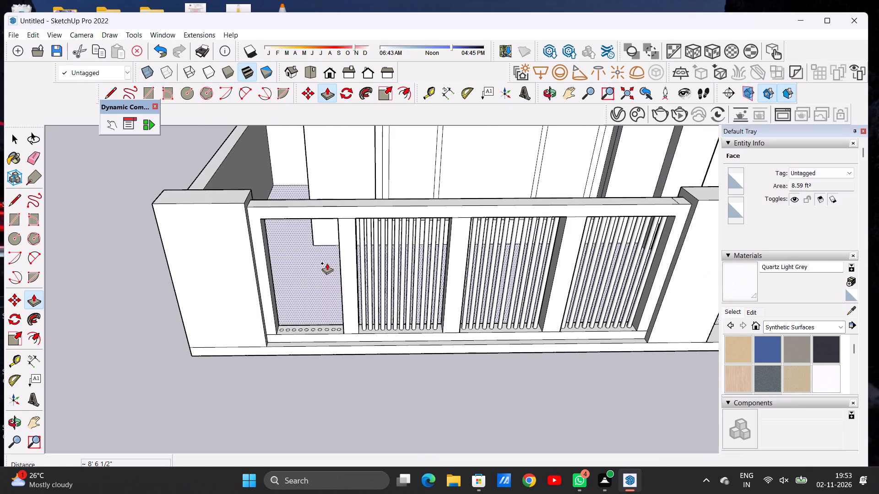
{"action": "scroll", "coordinate": [331, 315], "scroll_direction": "up", "scroll_amount": 14}
{"action": "scroll", "coordinate": [337, 334], "scroll_direction": "up", "scroll_amount": 9}
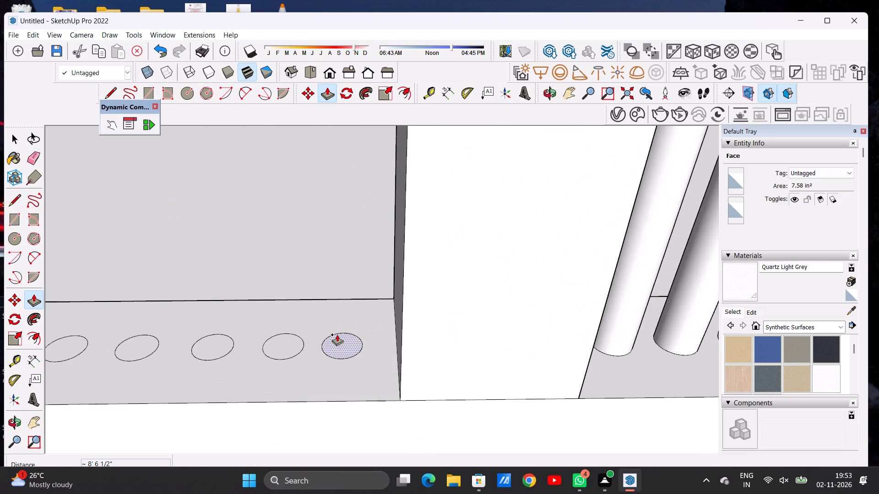
{"action": "left_click", "coordinate": [345, 338]}
{"action": "scroll", "coordinate": [354, 279], "scroll_direction": "down", "scroll_amount": 17}
{"action": "scroll", "coordinate": [356, 291], "scroll_direction": "up", "scroll_amount": 1}
{"action": "scroll", "coordinate": [356, 291], "scroll_direction": "down", "scroll_amount": 10}
{"action": "scroll", "coordinate": [353, 187], "scroll_direction": "up", "scroll_amount": 1}
{"action": "scroll", "coordinate": [353, 187], "scroll_direction": "down", "scroll_amount": 1}
{"action": "scroll", "coordinate": [353, 187], "scroll_direction": "up", "scroll_amount": 5}
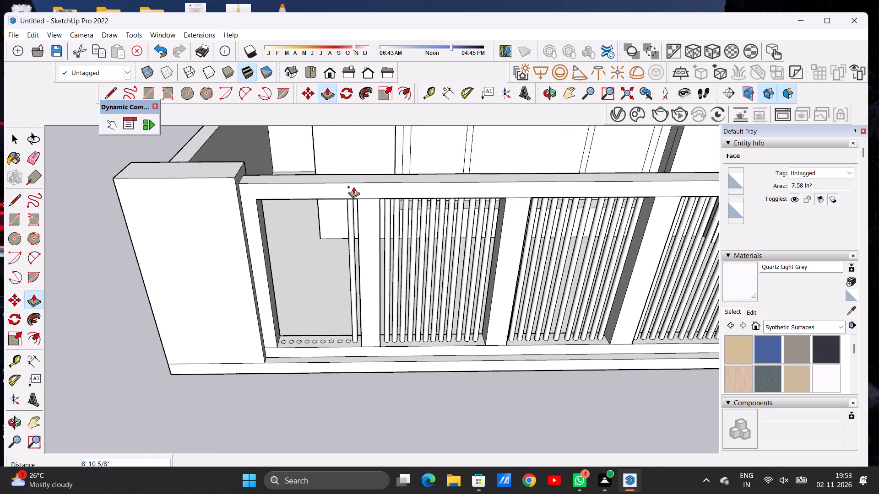
{"action": "scroll", "coordinate": [353, 187], "scroll_direction": "up", "scroll_amount": 6}
{"action": "left_click", "coordinate": [364, 163]}
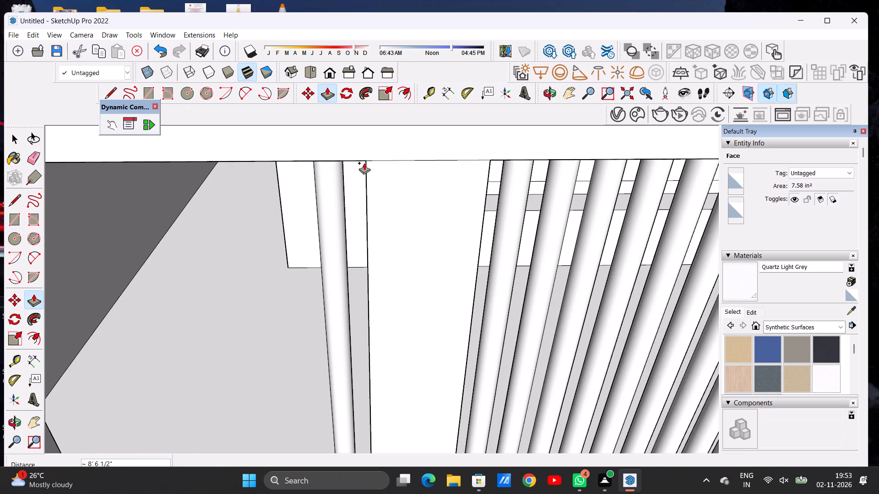
Raise the first bay's second circle from the second-bay side into a bar about 8' 6 1/2" tall.
{"action": "scroll", "coordinate": [375, 169], "scroll_direction": "down", "scroll_amount": 13}
{"action": "scroll", "coordinate": [354, 319], "scroll_direction": "up", "scroll_amount": 7}
{"action": "scroll", "coordinate": [352, 318], "scroll_direction": "down", "scroll_amount": 2}
{"action": "scroll", "coordinate": [352, 318], "scroll_direction": "up", "scroll_amount": 4}
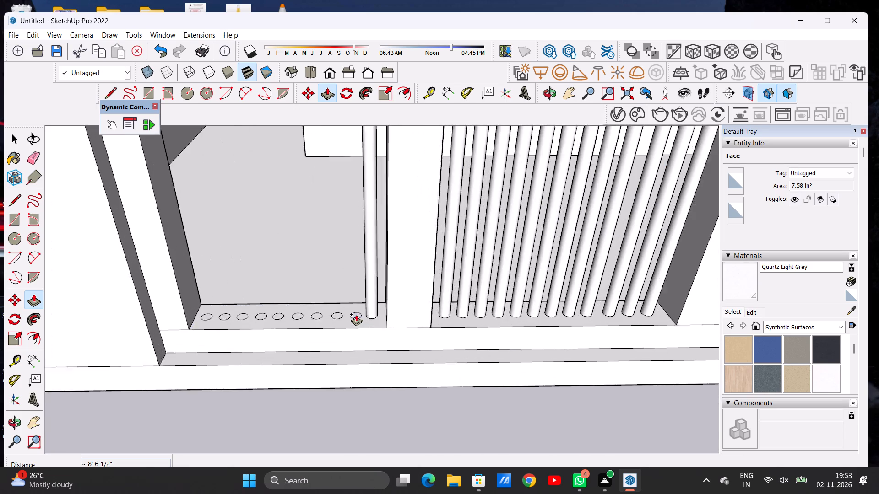
{"action": "scroll", "coordinate": [356, 314], "scroll_direction": "up", "scroll_amount": 9}
{"action": "left_click", "coordinate": [358, 313]}
{"action": "scroll", "coordinate": [363, 279], "scroll_direction": "down", "scroll_amount": 3}
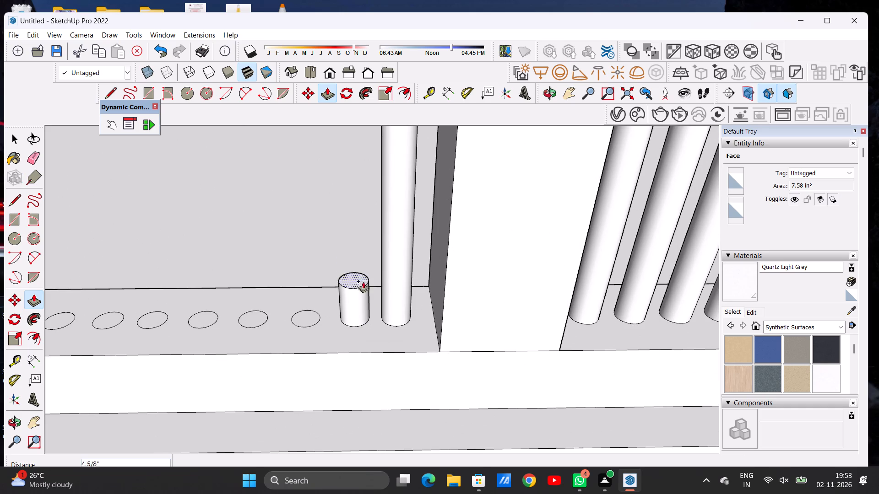
{"action": "scroll", "coordinate": [363, 281], "scroll_direction": "down", "scroll_amount": 13}
{"action": "scroll", "coordinate": [364, 301], "scroll_direction": "down", "scroll_amount": 8}
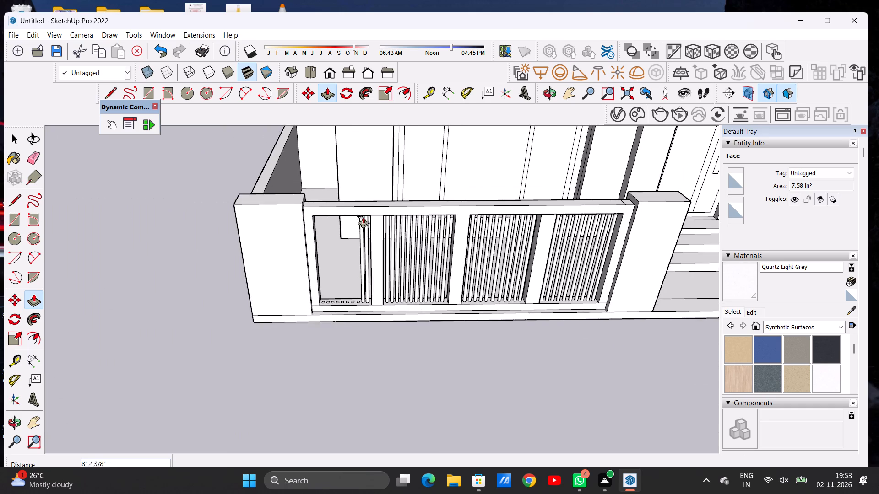
{"action": "scroll", "coordinate": [362, 209], "scroll_direction": "up", "scroll_amount": 12}
{"action": "left_click", "coordinate": [385, 222]}
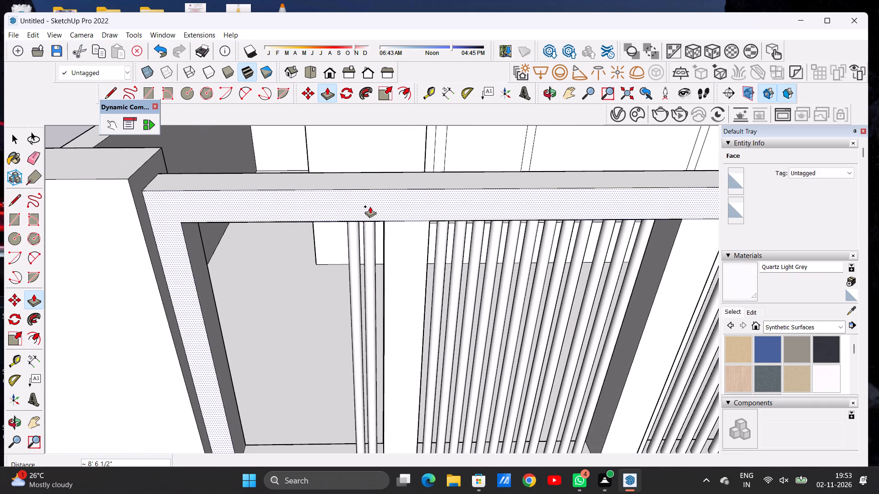
Push/Pull the first bay's third circle from the second-bay side about 8' 6 1/2" up to the top rail.
{"action": "scroll", "coordinate": [370, 206], "scroll_direction": "down", "scroll_amount": 6}
{"action": "scroll", "coordinate": [354, 372], "scroll_direction": "up", "scroll_amount": 11}
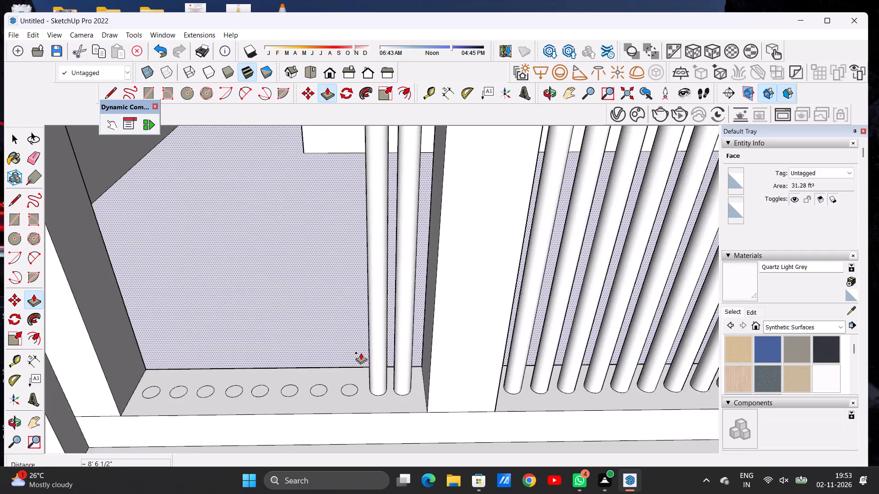
{"action": "scroll", "coordinate": [361, 353], "scroll_direction": "up", "scroll_amount": 8}
{"action": "left_click", "coordinate": [337, 421]}
{"action": "scroll", "coordinate": [343, 338], "scroll_direction": "down", "scroll_amount": 20}
{"action": "scroll", "coordinate": [343, 339], "scroll_direction": "down", "scroll_amount": 3}
{"action": "scroll", "coordinate": [341, 235], "scroll_direction": "up", "scroll_amount": 5}
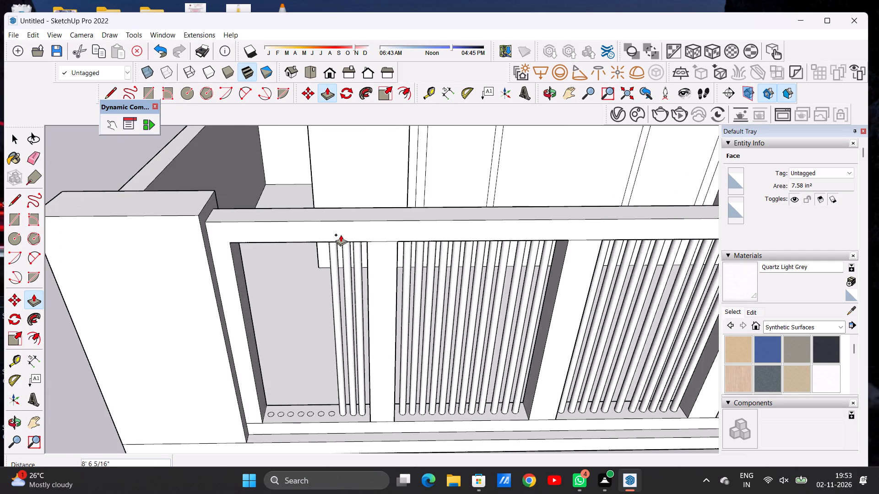
{"action": "scroll", "coordinate": [341, 235], "scroll_direction": "up", "scroll_amount": 6}
{"action": "left_click", "coordinate": [390, 245]}
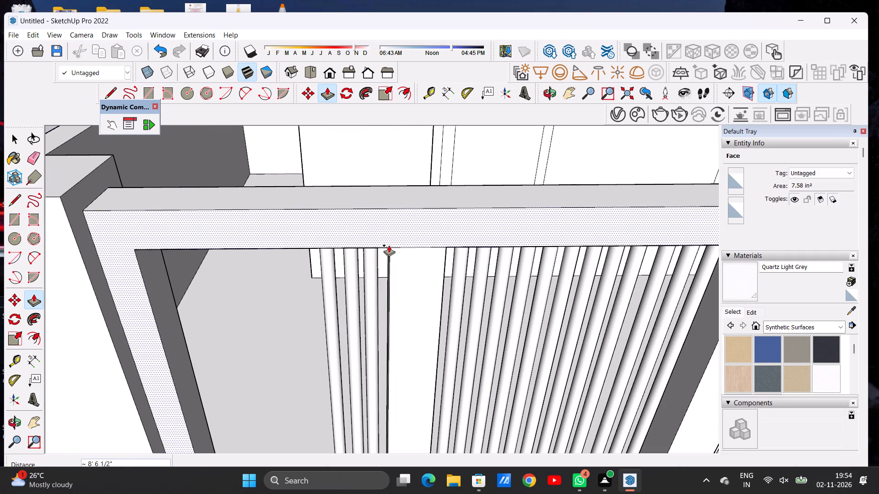
Extrude the first bay's fourth circle from the second-bay side about 8' 6 1/2" up to the top rail's underside.
{"action": "scroll", "coordinate": [389, 245], "scroll_direction": "down", "scroll_amount": 7}
{"action": "scroll", "coordinate": [348, 412], "scroll_direction": "down", "scroll_amount": 1}
{"action": "scroll", "coordinate": [348, 412], "scroll_direction": "up", "scroll_amount": 17}
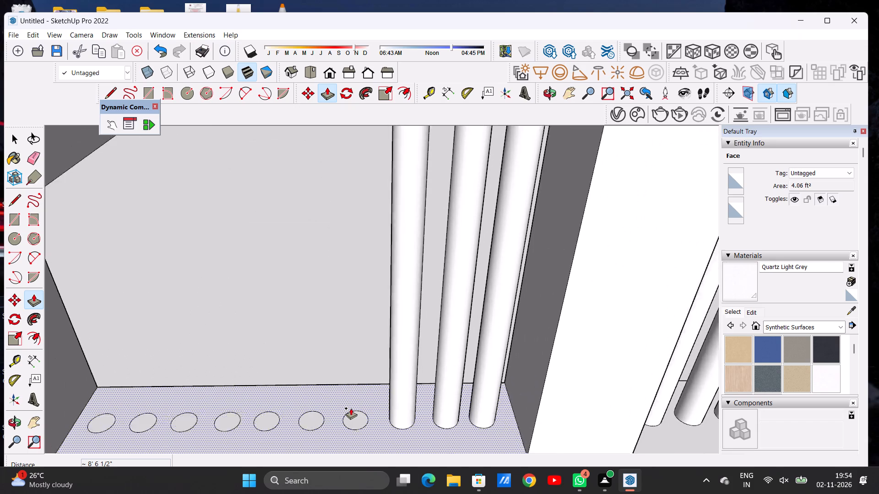
{"action": "scroll", "coordinate": [351, 408], "scroll_direction": "up", "scroll_amount": 3}
{"action": "left_click", "coordinate": [354, 419]}
{"action": "scroll", "coordinate": [357, 340], "scroll_direction": "down", "scroll_amount": 7}
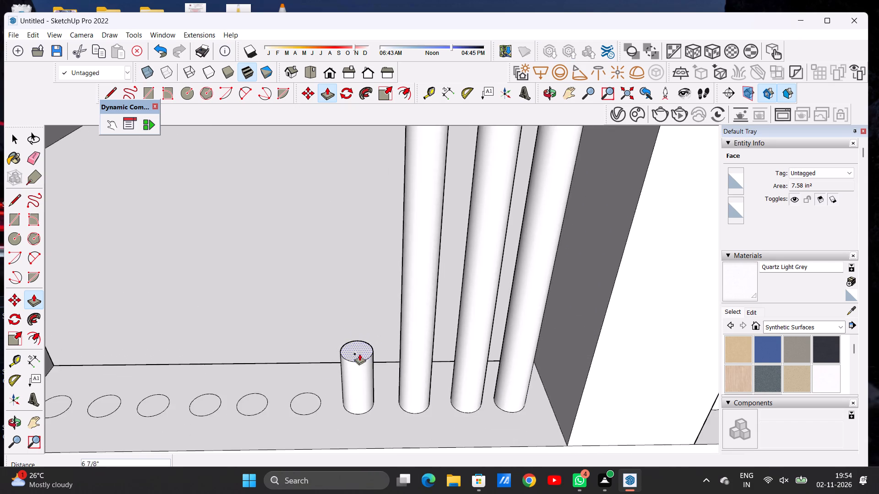
{"action": "scroll", "coordinate": [358, 353], "scroll_direction": "up", "scroll_amount": 1}
{"action": "scroll", "coordinate": [359, 354], "scroll_direction": "down", "scroll_amount": 20}
{"action": "scroll", "coordinate": [359, 354], "scroll_direction": "down", "scroll_amount": 5}
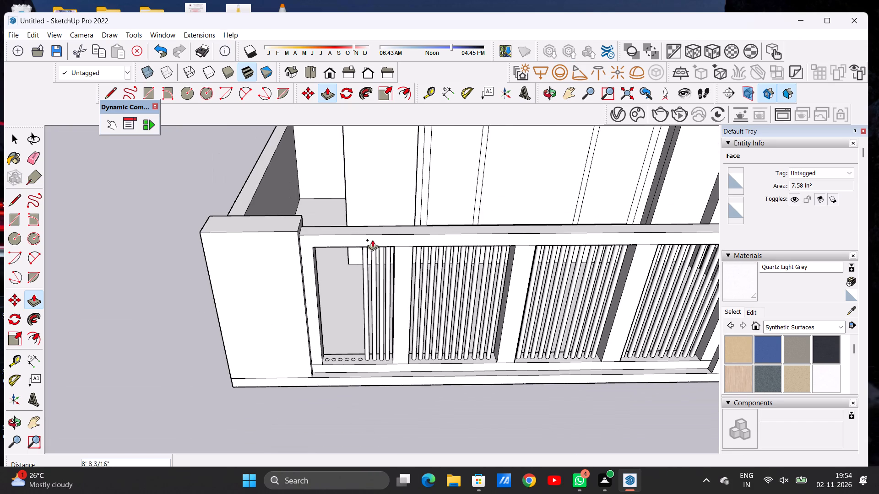
{"action": "scroll", "coordinate": [372, 240], "scroll_direction": "up", "scroll_amount": 2}
{"action": "scroll", "coordinate": [373, 242], "scroll_direction": "down", "scroll_amount": 1}
{"action": "scroll", "coordinate": [373, 245], "scroll_direction": "up", "scroll_amount": 1}
{"action": "scroll", "coordinate": [373, 247], "scroll_direction": "down", "scroll_amount": 1}
{"action": "scroll", "coordinate": [373, 249], "scroll_direction": "up", "scroll_amount": 1}
{"action": "scroll", "coordinate": [373, 249], "scroll_direction": "down", "scroll_amount": 1}
{"action": "scroll", "coordinate": [373, 249], "scroll_direction": "up", "scroll_amount": 7}
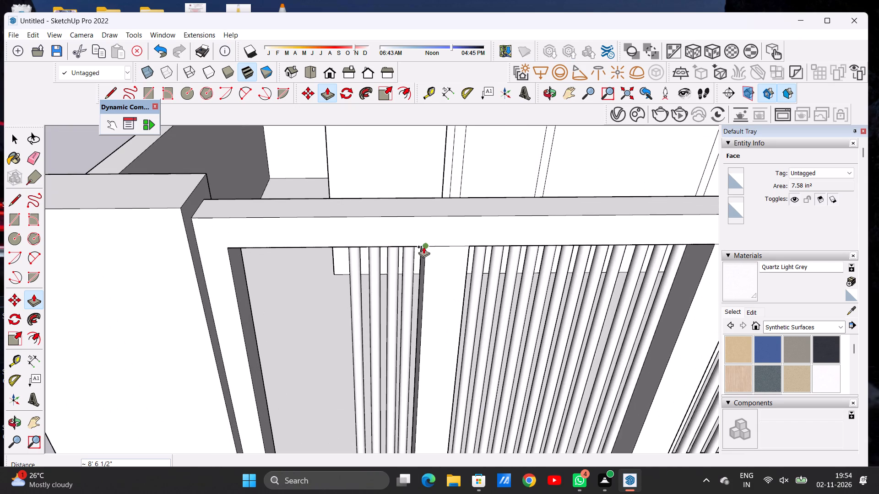
{"action": "left_click", "coordinate": [423, 247]}
Extrude the first bay's fifth circle from the second-bay side about 8' 6 1/2" up to the top rail's underside.
{"action": "scroll", "coordinate": [380, 250], "scroll_direction": "down", "scroll_amount": 6}
{"action": "scroll", "coordinate": [368, 384], "scroll_direction": "up", "scroll_amount": 4}
{"action": "scroll", "coordinate": [368, 384], "scroll_direction": "down", "scroll_amount": 1}
{"action": "scroll", "coordinate": [368, 384], "scroll_direction": "up", "scroll_amount": 17}
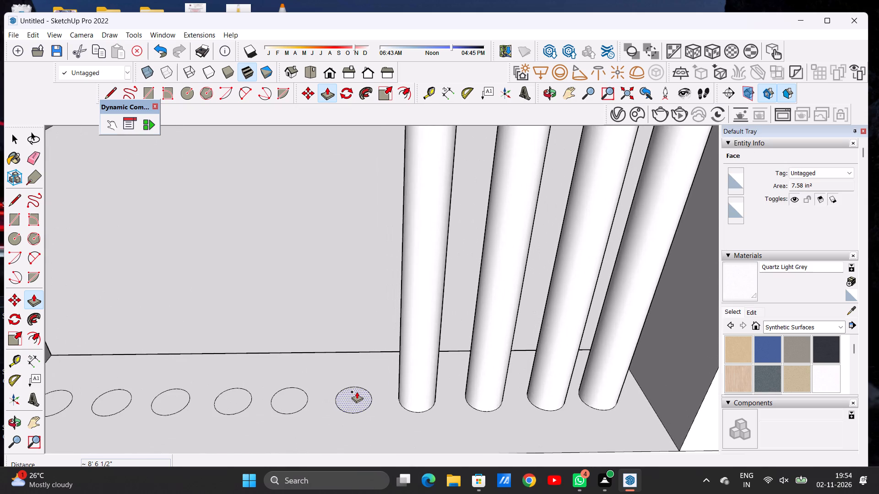
{"action": "left_click", "coordinate": [354, 395]}
{"action": "scroll", "coordinate": [358, 345], "scroll_direction": "down", "scroll_amount": 20}
{"action": "scroll", "coordinate": [358, 345], "scroll_direction": "down", "scroll_amount": 2}
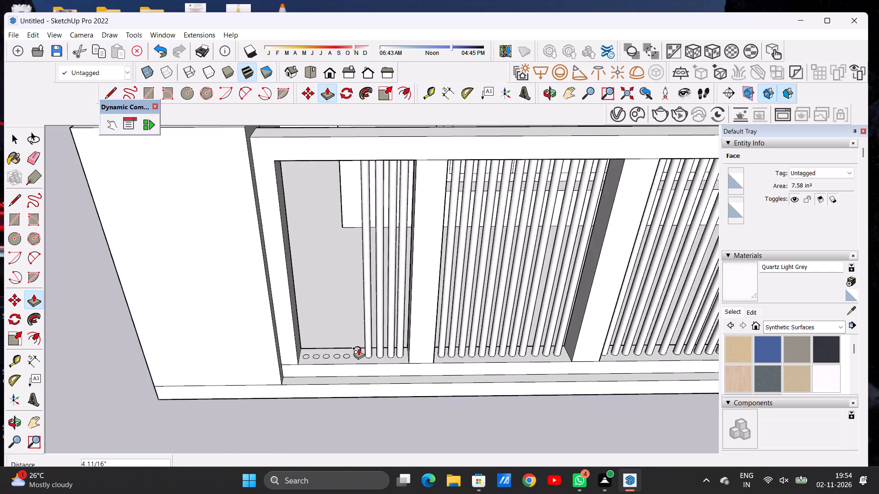
{"action": "scroll", "coordinate": [358, 348], "scroll_direction": "down", "scroll_amount": 4}
{"action": "scroll", "coordinate": [361, 254], "scroll_direction": "up", "scroll_amount": 8}
{"action": "scroll", "coordinate": [355, 261], "scroll_direction": "down", "scroll_amount": 1}
{"action": "scroll", "coordinate": [355, 261], "scroll_direction": "up", "scroll_amount": 6}
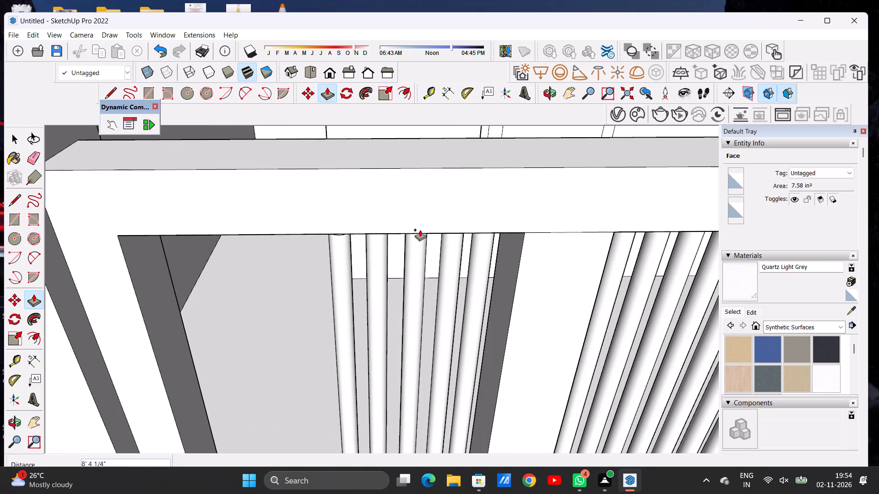
{"action": "left_click", "coordinate": [525, 232]}
Push/Pull the first bay's sixth circle from the second-bay side about 8' 6 1/2" up to the top rail.
{"action": "scroll", "coordinate": [286, 280], "scroll_direction": "down", "scroll_amount": 11}
{"action": "scroll", "coordinate": [299, 348], "scroll_direction": "up", "scroll_amount": 15}
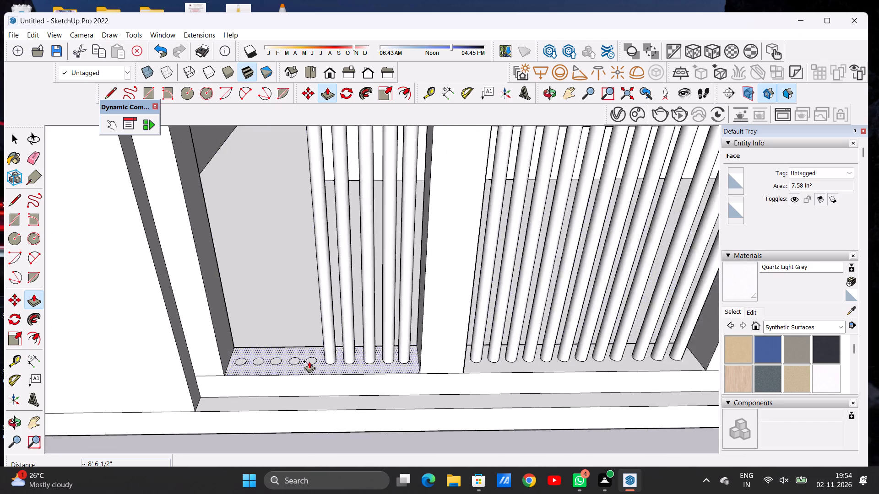
{"action": "scroll", "coordinate": [309, 361], "scroll_direction": "up", "scroll_amount": 12}
{"action": "left_click", "coordinate": [312, 360]}
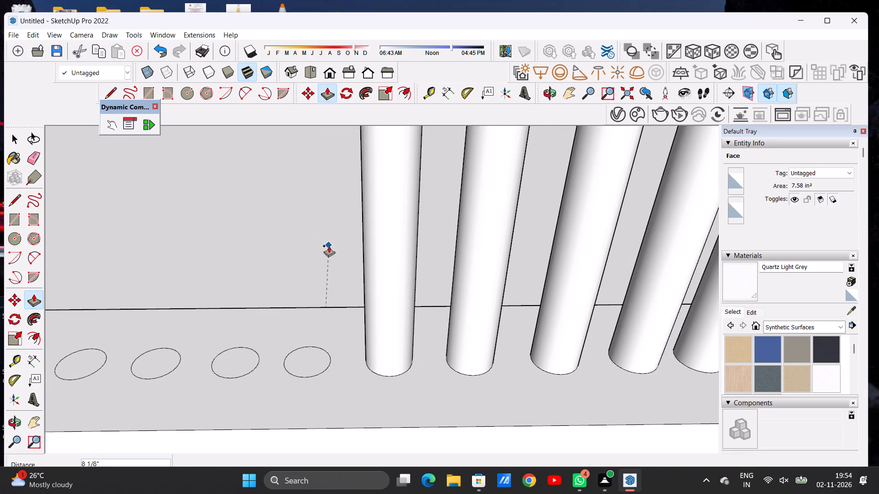
{"action": "scroll", "coordinate": [326, 271], "scroll_direction": "down", "scroll_amount": 20}
{"action": "scroll", "coordinate": [326, 271], "scroll_direction": "down", "scroll_amount": 8}
{"action": "scroll", "coordinate": [317, 201], "scroll_direction": "down", "scroll_amount": 1}
{"action": "scroll", "coordinate": [319, 197], "scroll_direction": "up", "scroll_amount": 2}
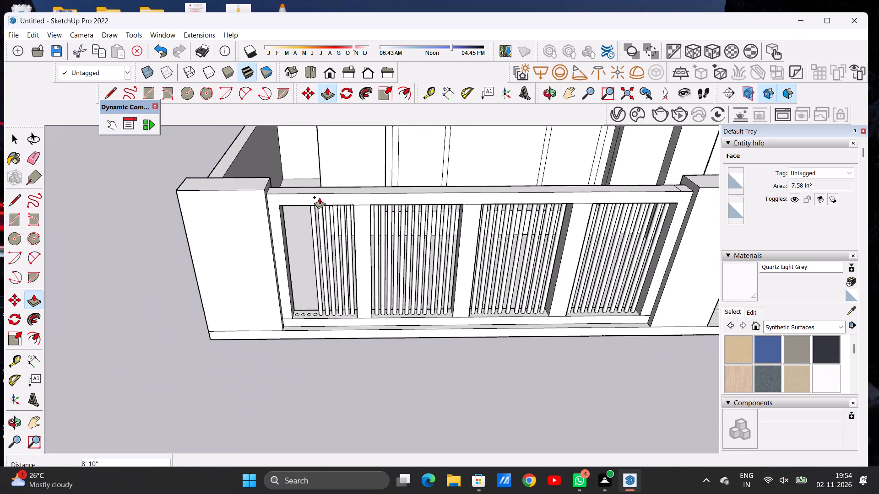
{"action": "scroll", "coordinate": [319, 197], "scroll_direction": "up", "scroll_amount": 4}
{"action": "left_click", "coordinate": [382, 215]}
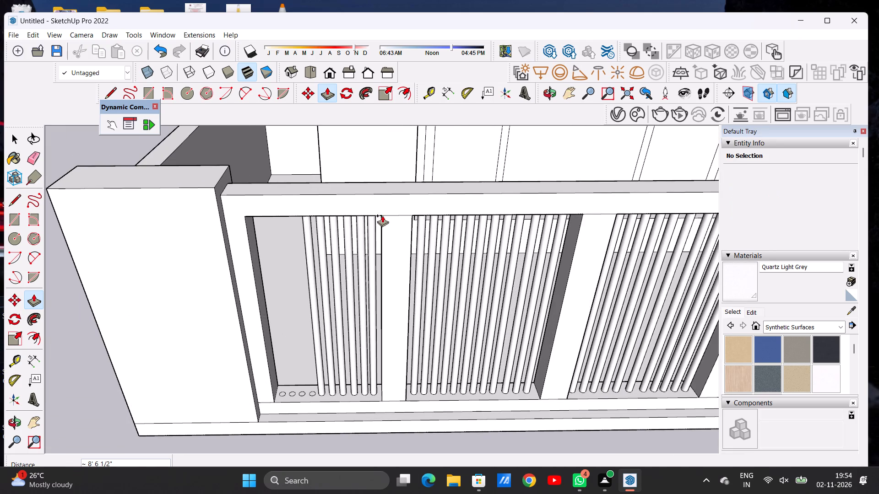
Raise the first bay's seventh circle from the second-bay side into a bar about 8' 6 1/2" tall.
{"action": "scroll", "coordinate": [378, 195], "scroll_direction": "down", "scroll_amount": 5}
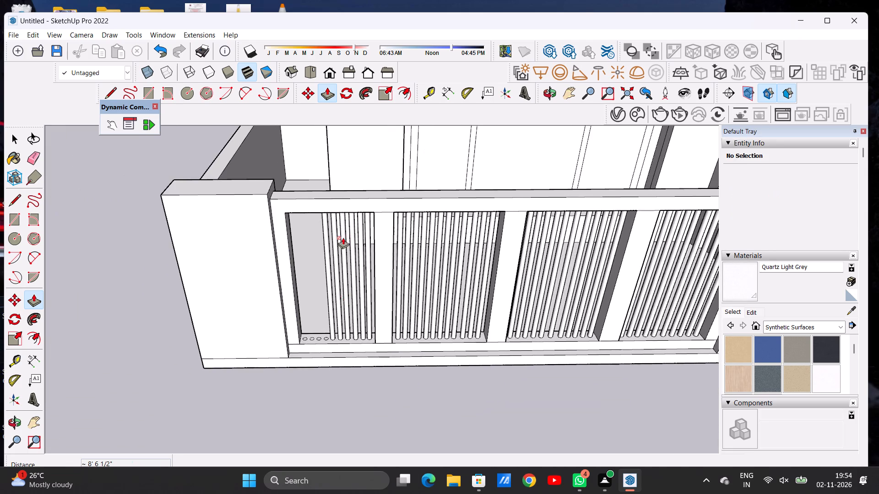
{"action": "scroll", "coordinate": [329, 327], "scroll_direction": "up", "scroll_amount": 13}
{"action": "scroll", "coordinate": [328, 337], "scroll_direction": "down", "scroll_amount": 1}
{"action": "scroll", "coordinate": [328, 337], "scroll_direction": "up", "scroll_amount": 1}
{"action": "scroll", "coordinate": [328, 337], "scroll_direction": "down", "scroll_amount": 1}
{"action": "scroll", "coordinate": [318, 342], "scroll_direction": "up", "scroll_amount": 3}
{"action": "scroll", "coordinate": [318, 342], "scroll_direction": "down", "scroll_amount": 2}
{"action": "scroll", "coordinate": [318, 342], "scroll_direction": "up", "scroll_amount": 1}
{"action": "scroll", "coordinate": [318, 342], "scroll_direction": "down", "scroll_amount": 1}
{"action": "scroll", "coordinate": [318, 342], "scroll_direction": "up", "scroll_amount": 1}
{"action": "scroll", "coordinate": [318, 342], "scroll_direction": "down", "scroll_amount": 1}
{"action": "scroll", "coordinate": [318, 342], "scroll_direction": "up", "scroll_amount": 1}
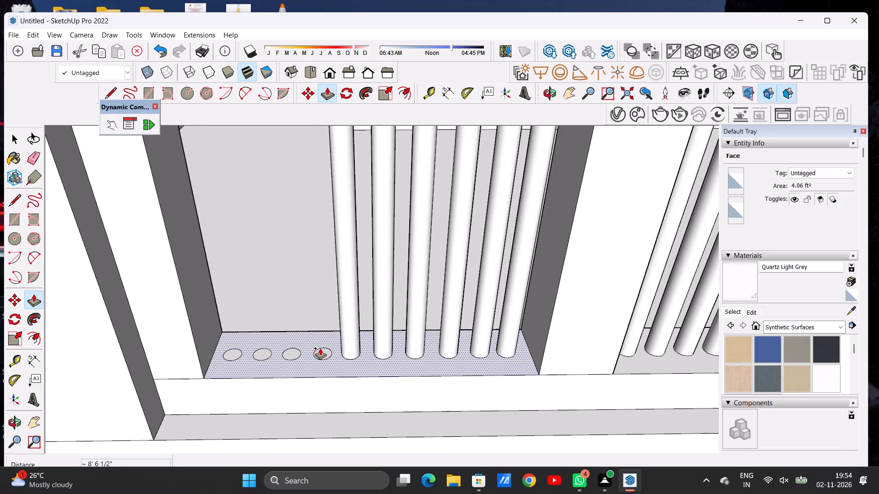
{"action": "scroll", "coordinate": [320, 348], "scroll_direction": "up", "scroll_amount": 9}
{"action": "left_click", "coordinate": [333, 357]}
{"action": "scroll", "coordinate": [337, 304], "scroll_direction": "down", "scroll_amount": 6}
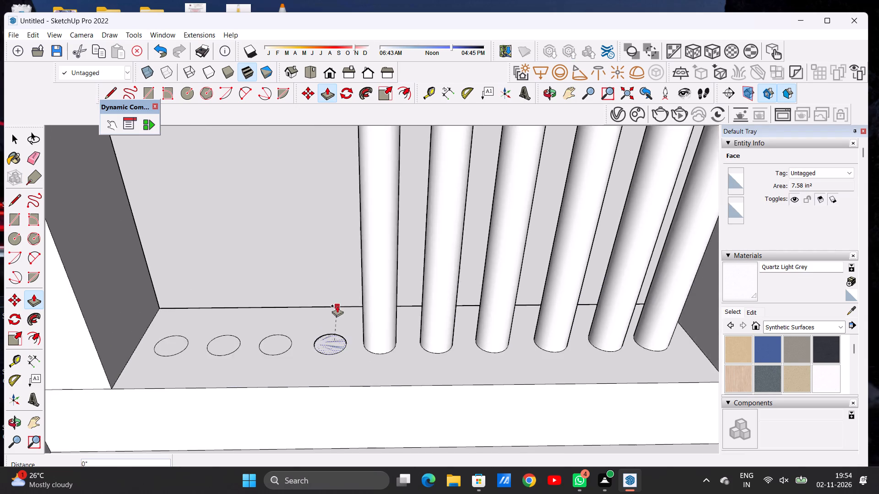
{"action": "scroll", "coordinate": [337, 306], "scroll_direction": "down", "scroll_amount": 20}
{"action": "scroll", "coordinate": [337, 306], "scroll_direction": "down", "scroll_amount": 5}
{"action": "scroll", "coordinate": [326, 229], "scroll_direction": "up", "scroll_amount": 6}
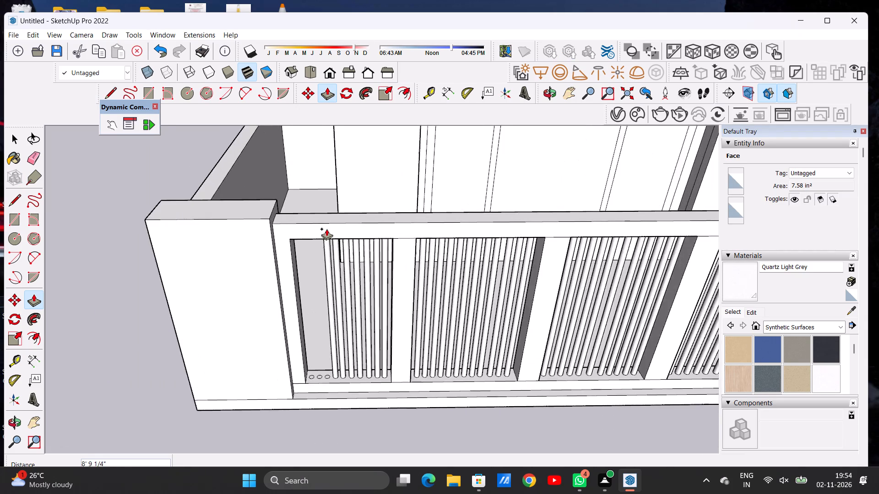
{"action": "scroll", "coordinate": [326, 229], "scroll_direction": "up", "scroll_amount": 2}
{"action": "scroll", "coordinate": [326, 229], "scroll_direction": "down", "scroll_amount": 1}
{"action": "scroll", "coordinate": [326, 229], "scroll_direction": "up", "scroll_amount": 3}
{"action": "left_click", "coordinate": [424, 241]}
Extrude the first bay's eighth circle from the second-bay side about 8' 6 1/2" up to the top rail's underside.
{"action": "scroll", "coordinate": [340, 227], "scroll_direction": "down", "scroll_amount": 2}
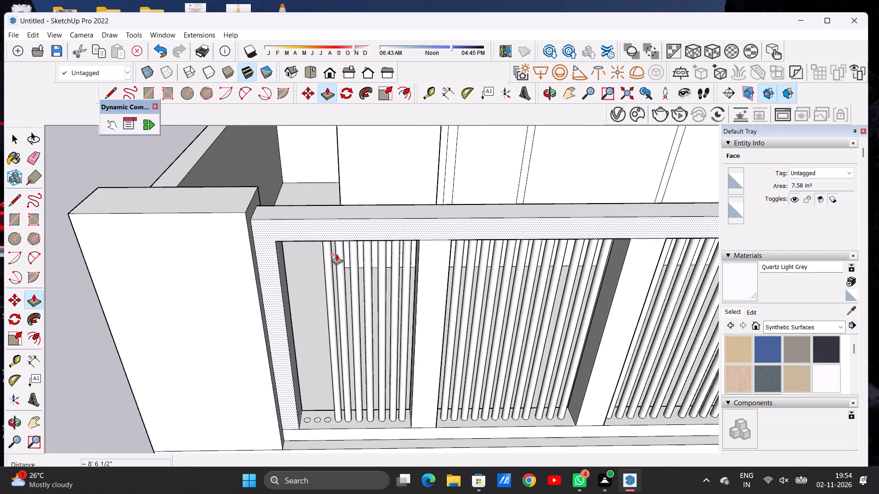
{"action": "scroll", "coordinate": [334, 357], "scroll_direction": "up", "scroll_amount": 13}
{"action": "left_click", "coordinate": [320, 435]}
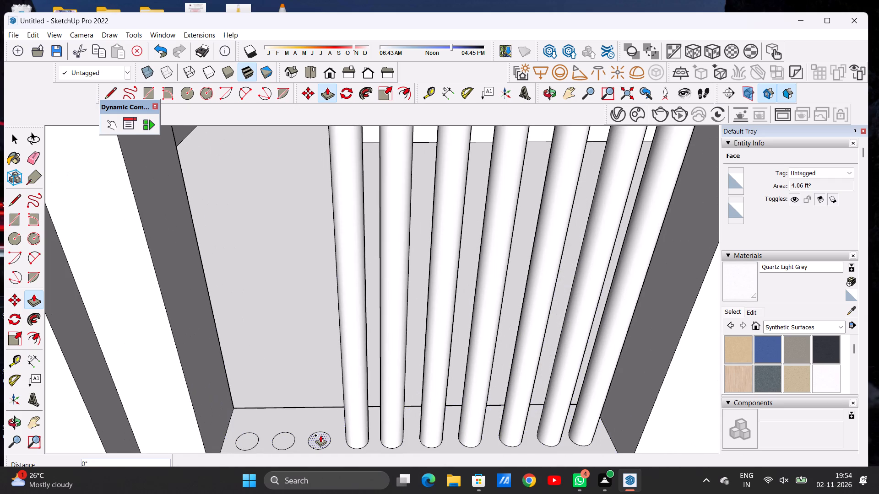
{"action": "scroll", "coordinate": [315, 336], "scroll_direction": "down", "scroll_amount": 6}
{"action": "scroll", "coordinate": [318, 350], "scroll_direction": "down", "scroll_amount": 16}
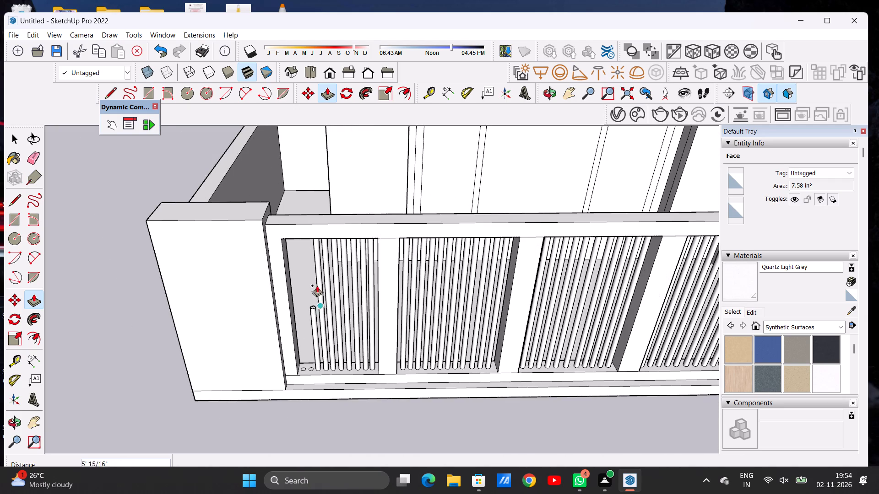
{"action": "scroll", "coordinate": [315, 242], "scroll_direction": "up", "scroll_amount": 1}
{"action": "scroll", "coordinate": [315, 242], "scroll_direction": "down", "scroll_amount": 1}
{"action": "scroll", "coordinate": [315, 242], "scroll_direction": "up", "scroll_amount": 4}
{"action": "left_click", "coordinate": [410, 235]}
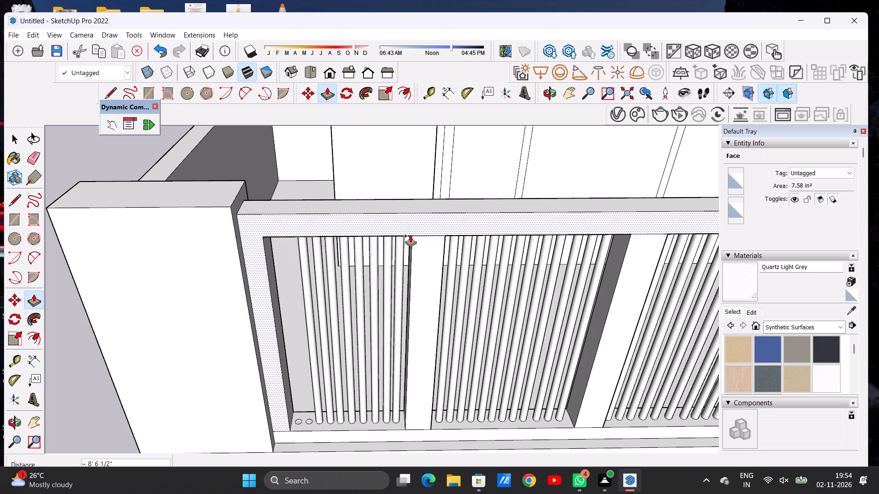
Push/Pull the ninth circle, second from the first bay's outer post, about 8' 6 1/2" up to the top rail.
{"action": "scroll", "coordinate": [287, 433], "scroll_direction": "up", "scroll_amount": 16}
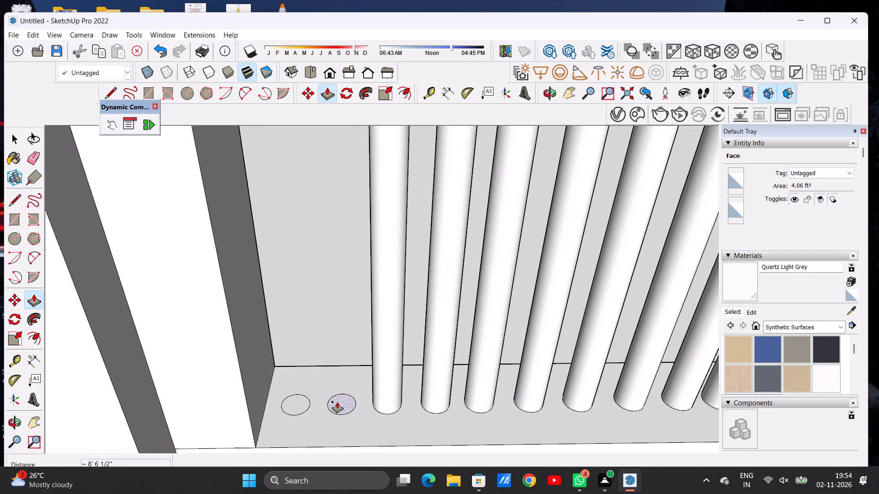
{"action": "left_click", "coordinate": [337, 402]}
{"action": "scroll", "coordinate": [343, 311], "scroll_direction": "down", "scroll_amount": 12}
{"action": "scroll", "coordinate": [345, 331], "scroll_direction": "up", "scroll_amount": 1}
{"action": "scroll", "coordinate": [346, 322], "scroll_direction": "down", "scroll_amount": 12}
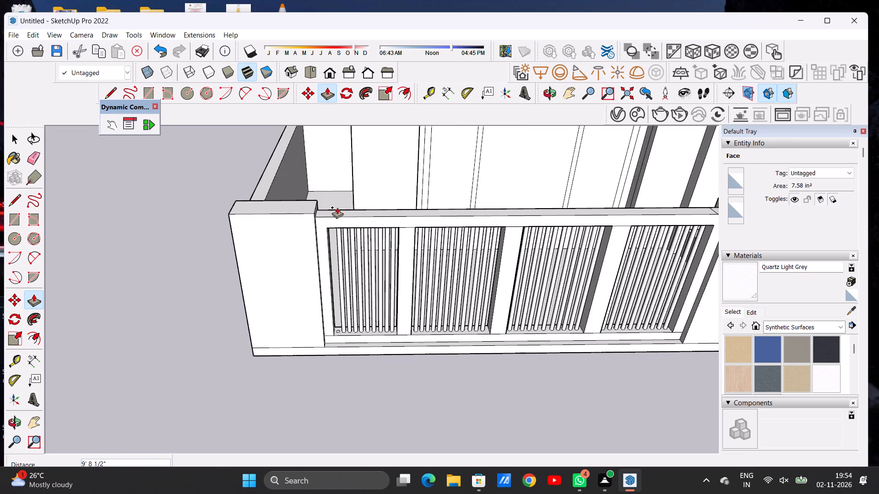
{"action": "scroll", "coordinate": [348, 205], "scroll_direction": "up", "scroll_amount": 12}
{"action": "scroll", "coordinate": [335, 235], "scroll_direction": "down", "scroll_amount": 1}
{"action": "scroll", "coordinate": [335, 235], "scroll_direction": "up", "scroll_amount": 1}
{"action": "scroll", "coordinate": [335, 235], "scroll_direction": "down", "scroll_amount": 1}
{"action": "scroll", "coordinate": [335, 235], "scroll_direction": "up", "scroll_amount": 1}
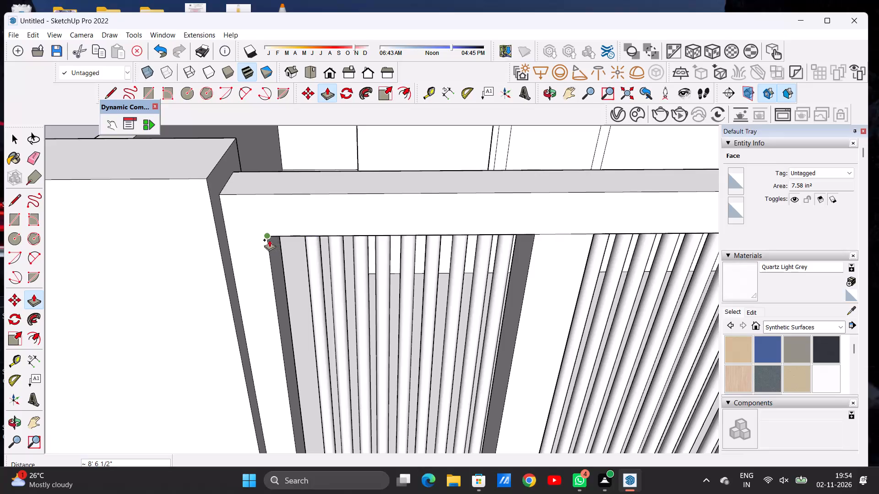
{"action": "left_click", "coordinate": [269, 240]}
Extrude the last remaining circle, beside the first bay's outer post, up to the top rail's underside.
{"action": "scroll", "coordinate": [343, 226], "scroll_direction": "down", "scroll_amount": 7}
{"action": "scroll", "coordinate": [339, 396], "scroll_direction": "up", "scroll_amount": 16}
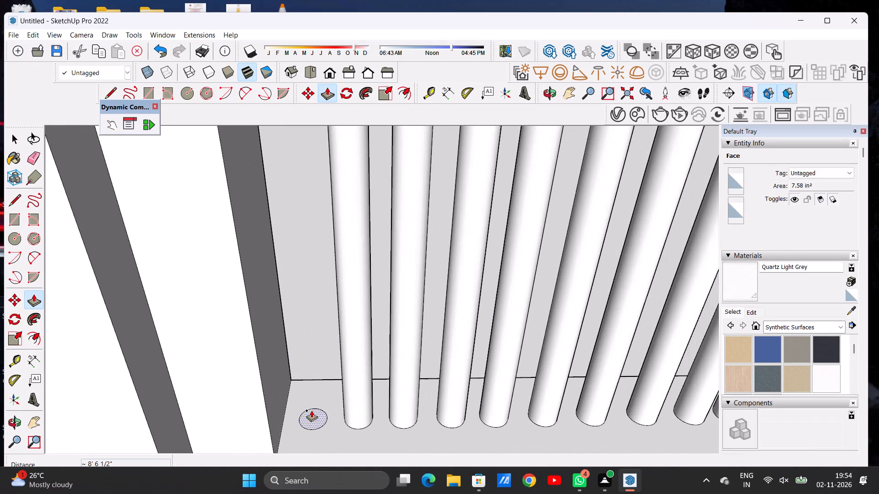
{"action": "left_click", "coordinate": [312, 414]}
{"action": "scroll", "coordinate": [311, 314], "scroll_direction": "down", "scroll_amount": 9}
{"action": "scroll", "coordinate": [320, 351], "scroll_direction": "up", "scroll_amount": 1}
{"action": "scroll", "coordinate": [320, 351], "scroll_direction": "down", "scroll_amount": 14}
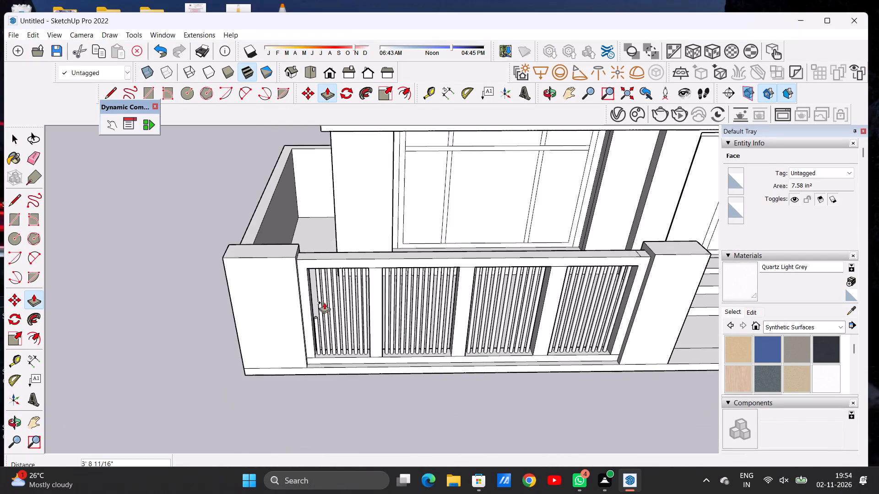
{"action": "scroll", "coordinate": [314, 256], "scroll_direction": "up", "scroll_amount": 19}
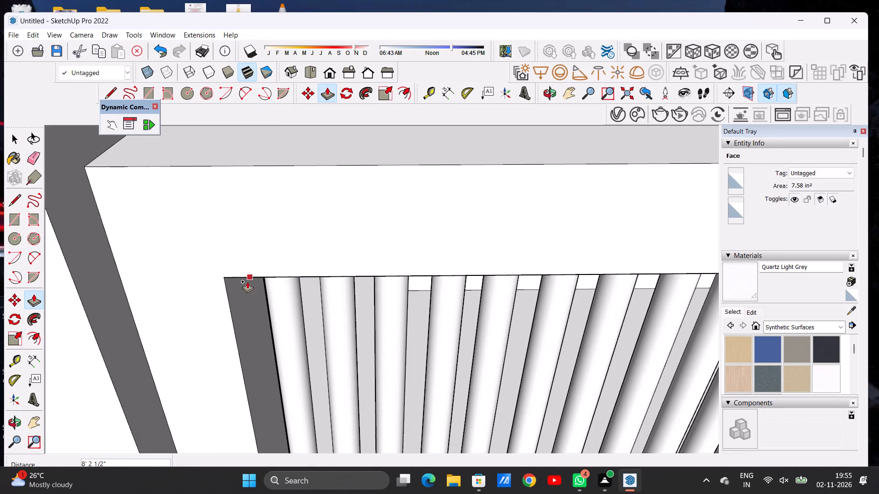
{"action": "left_click", "coordinate": [222, 282]}
{"action": "key", "text": "space"}
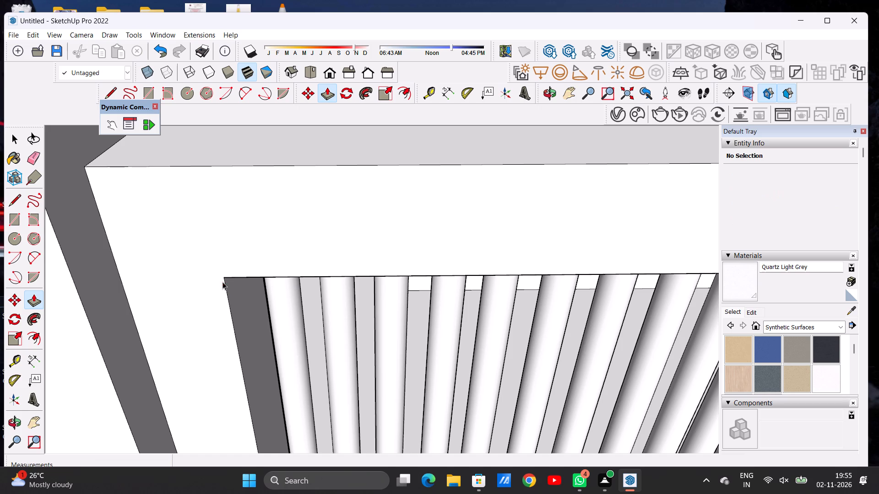
Examine the barred front boundary wall, the entrance steps and the whole house facade from several angles and distances.
{"action": "left_click", "coordinate": [550, 95]}
{"action": "scroll", "coordinate": [326, 342], "scroll_direction": "down", "scroll_amount": 17}
{"action": "scroll", "coordinate": [358, 285], "scroll_direction": "up", "scroll_amount": 1}
{"action": "scroll", "coordinate": [353, 272], "scroll_direction": "down", "scroll_amount": 10}
{"action": "left_click_drag", "start_coordinate": [415, 346], "coordinate": [415, 335]}
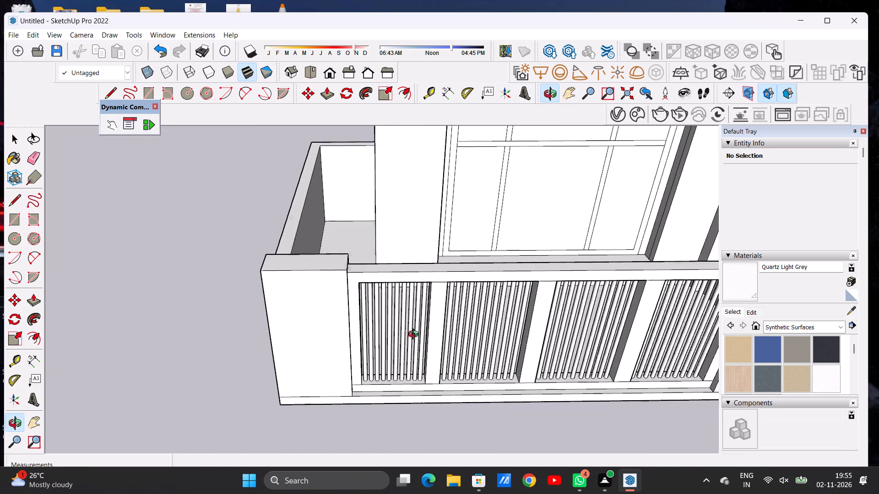
{"action": "left_click_drag", "start_coordinate": [415, 335], "coordinate": [398, 260]}
{"action": "scroll", "coordinate": [211, 315], "scroll_direction": "down", "scroll_amount": 5}
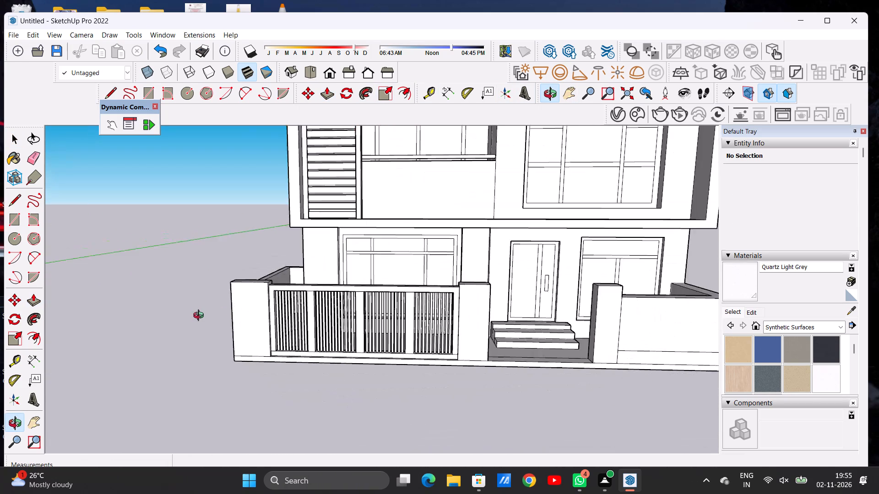
{"action": "scroll", "coordinate": [201, 317], "scroll_direction": "down", "scroll_amount": 8}
{"action": "left_click_drag", "start_coordinate": [287, 326], "coordinate": [304, 337]}
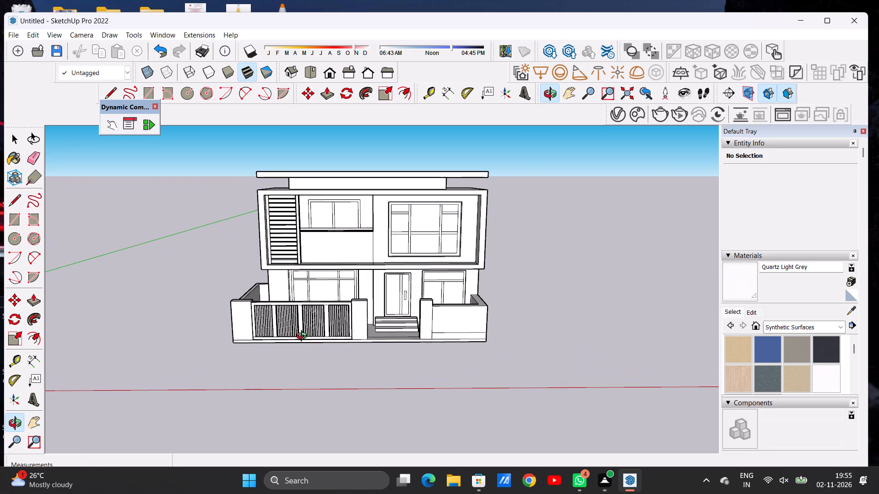
{"action": "left_click_drag", "start_coordinate": [304, 337], "coordinate": [303, 337]}
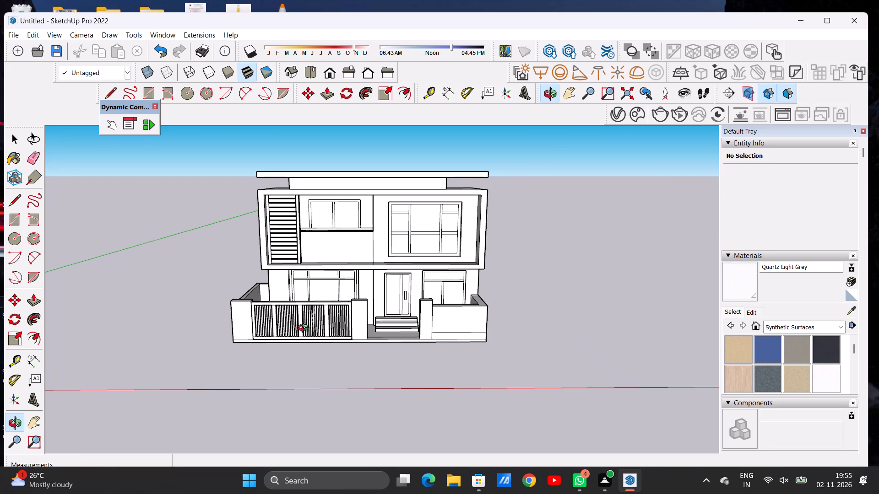
{"action": "scroll", "coordinate": [360, 328], "scroll_direction": "up", "scroll_amount": 12}
{"action": "left_click_drag", "start_coordinate": [374, 331], "coordinate": [374, 306]}
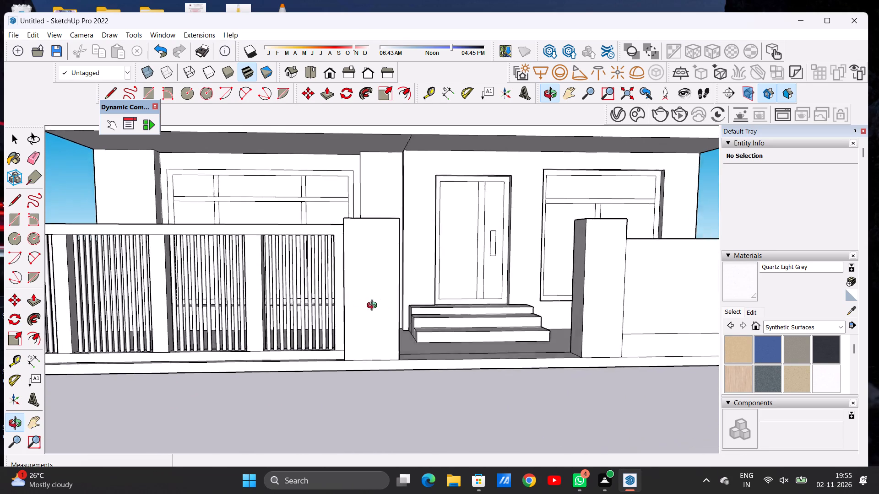
{"action": "left_click_drag", "start_coordinate": [374, 306], "coordinate": [364, 336]}
{"action": "scroll", "coordinate": [376, 352], "scroll_direction": "down", "scroll_amount": 18}
{"action": "left_click_drag", "start_coordinate": [432, 366], "coordinate": [428, 343]}
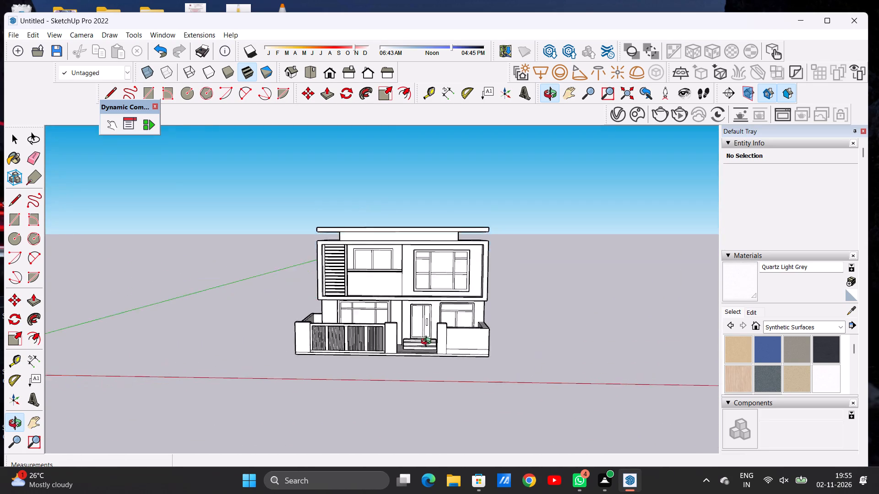
{"action": "left_click_drag", "start_coordinate": [428, 343], "coordinate": [408, 386]}
{"action": "scroll", "coordinate": [411, 331], "scroll_direction": "up", "scroll_amount": 12}
{"action": "scroll", "coordinate": [411, 332], "scroll_direction": "down", "scroll_amount": 2}
{"action": "scroll", "coordinate": [412, 335], "scroll_direction": "up", "scroll_amount": 5}
{"action": "left_click_drag", "start_coordinate": [469, 323], "coordinate": [300, 329]}
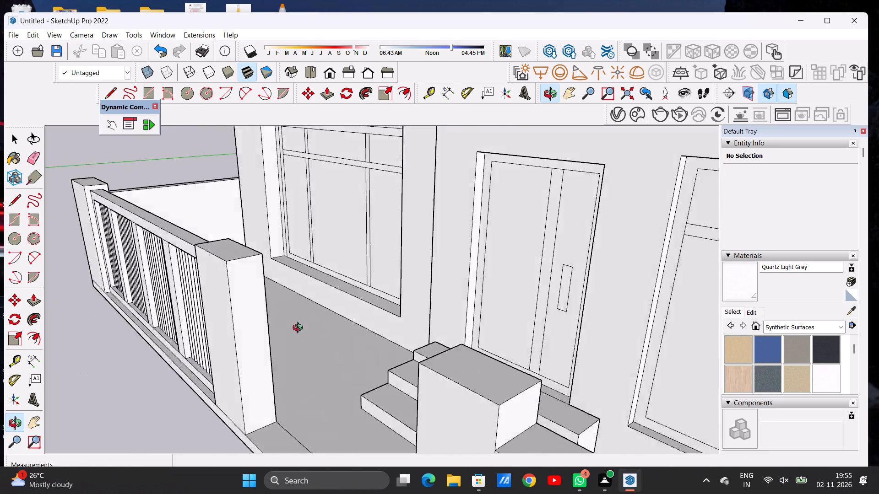
{"action": "left_click_drag", "start_coordinate": [300, 329], "coordinate": [512, 312]}
{"action": "left_click_drag", "start_coordinate": [255, 314], "coordinate": [502, 311]}
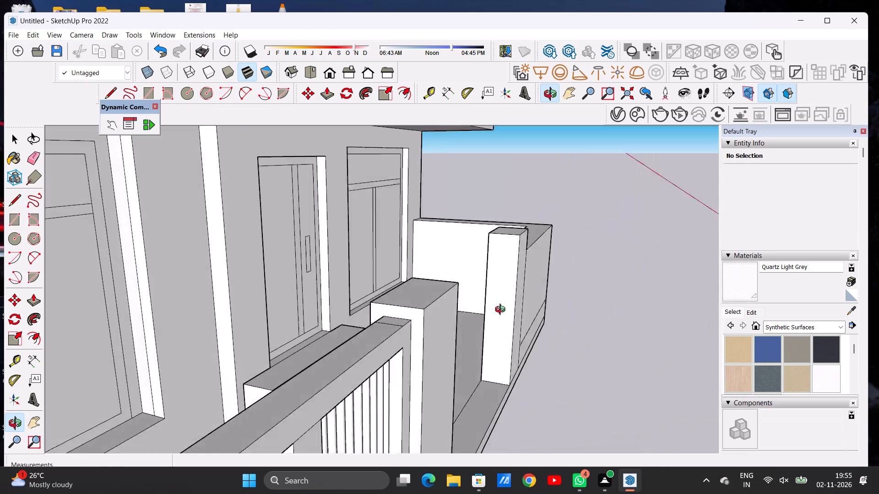
{"action": "left_click_drag", "start_coordinate": [502, 311], "coordinate": [327, 318]}
{"action": "scroll", "coordinate": [320, 333], "scroll_direction": "down", "scroll_amount": 15}
{"action": "left_click_drag", "start_coordinate": [374, 328], "coordinate": [293, 306]}
{"action": "left_click_drag", "start_coordinate": [218, 310], "coordinate": [271, 309]}
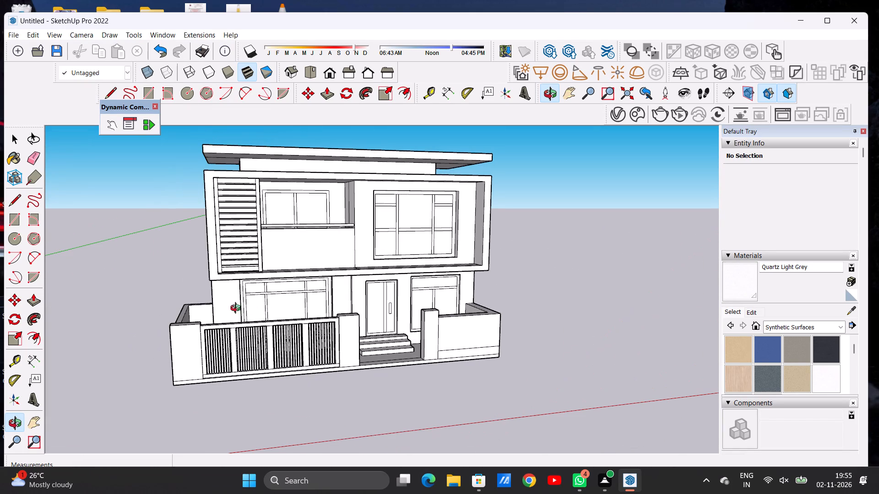
{"action": "scroll", "coordinate": [198, 315], "scroll_direction": "down", "scroll_amount": 9}
{"action": "left_click_drag", "start_coordinate": [209, 333], "coordinate": [271, 324]}
{"action": "scroll", "coordinate": [237, 318], "scroll_direction": "up", "scroll_amount": 2}
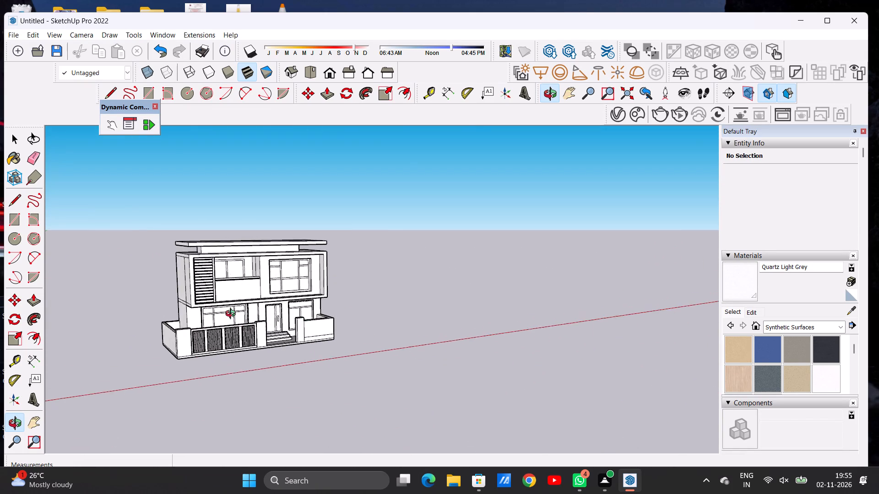
{"action": "scroll", "coordinate": [233, 315], "scroll_direction": "up", "scroll_amount": 10}
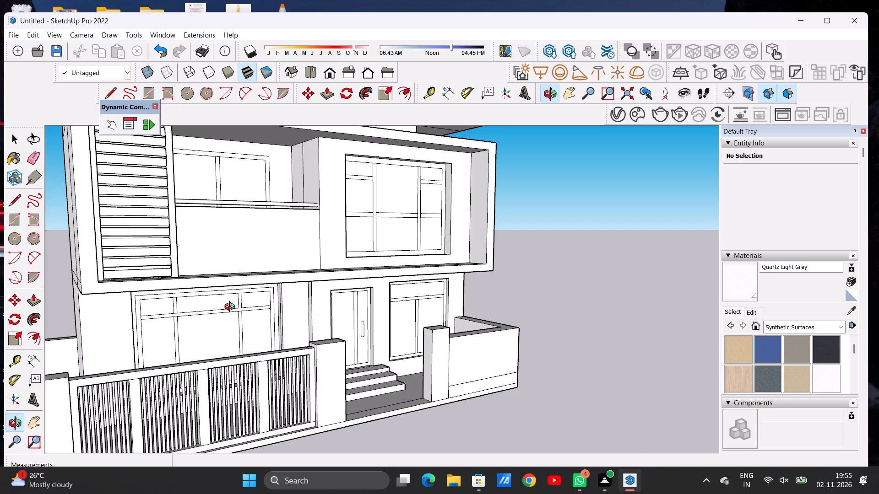
{"action": "scroll", "coordinate": [232, 308], "scroll_direction": "down", "scroll_amount": 8}
{"action": "left_click_drag", "start_coordinate": [278, 326], "coordinate": [174, 333]}
{"action": "scroll", "coordinate": [242, 309], "scroll_direction": "up", "scroll_amount": 5}
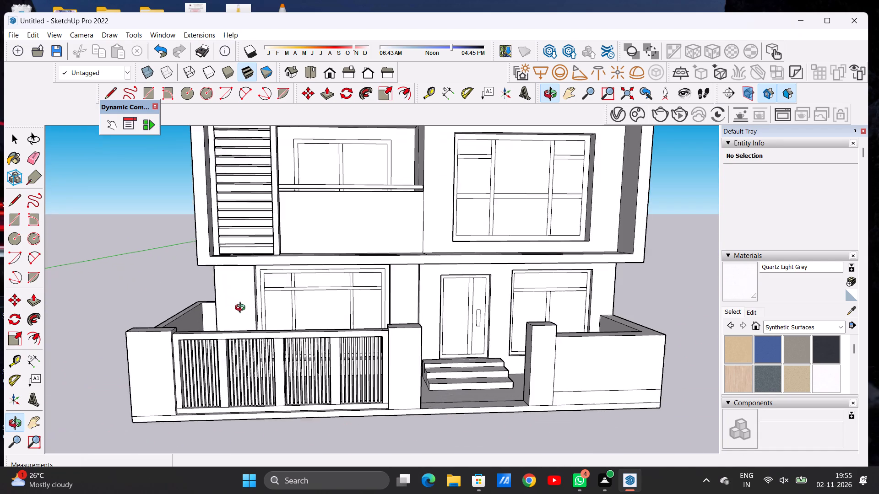
Examine the house facade, barred boundary wall, entrance steps and solid front wall beside the entrance from several angles and distances.
{"action": "scroll", "coordinate": [242, 309], "scroll_direction": "up", "scroll_amount": 10}
{"action": "left_click_drag", "start_coordinate": [197, 319], "coordinate": [337, 315]}
{"action": "left_click_drag", "start_coordinate": [389, 305], "coordinate": [250, 328]}
{"action": "scroll", "coordinate": [307, 338], "scroll_direction": "down", "scroll_amount": 4}
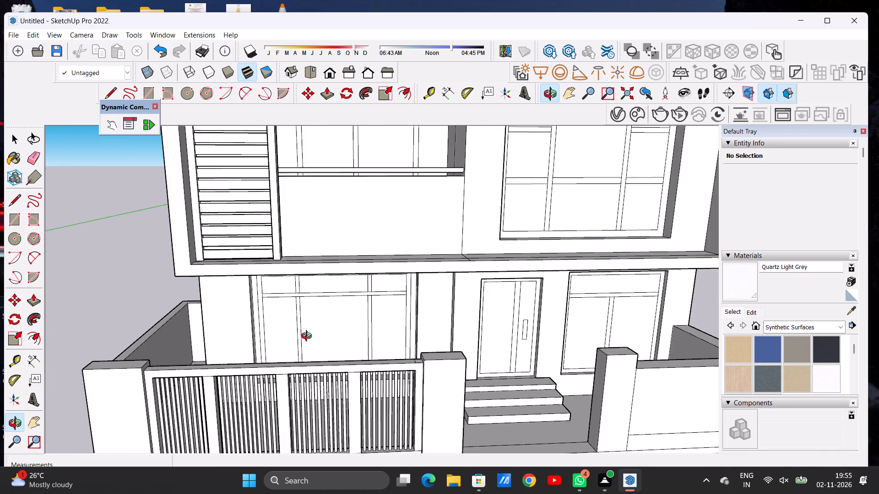
{"action": "scroll", "coordinate": [309, 337], "scroll_direction": "down", "scroll_amount": 9}
{"action": "left_click_drag", "start_coordinate": [479, 336], "coordinate": [465, 316]}
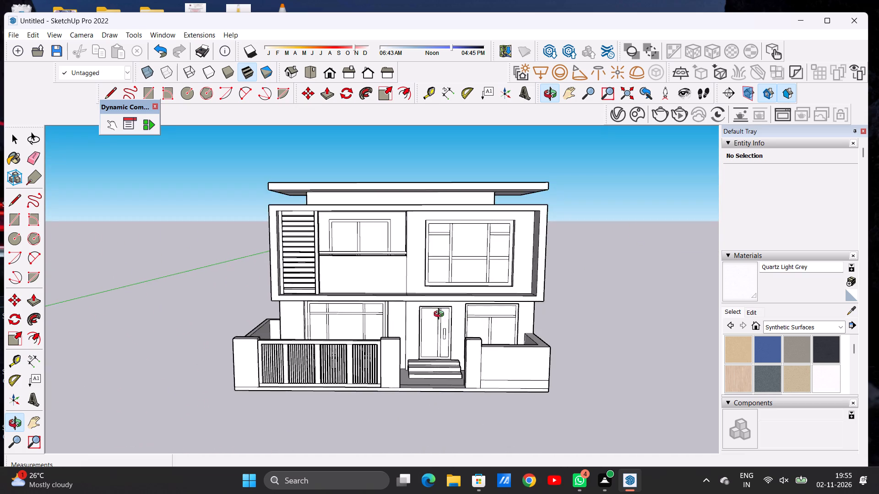
{"action": "left_click_drag", "start_coordinate": [230, 331], "coordinate": [253, 338]}
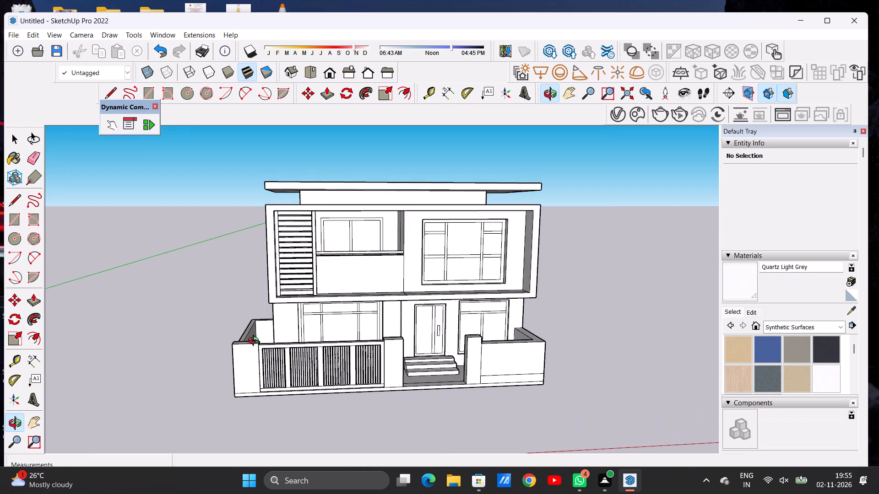
{"action": "scroll", "coordinate": [336, 401], "scroll_direction": "down", "scroll_amount": 7}
{"action": "scroll", "coordinate": [385, 376], "scroll_direction": "up", "scroll_amount": 7}
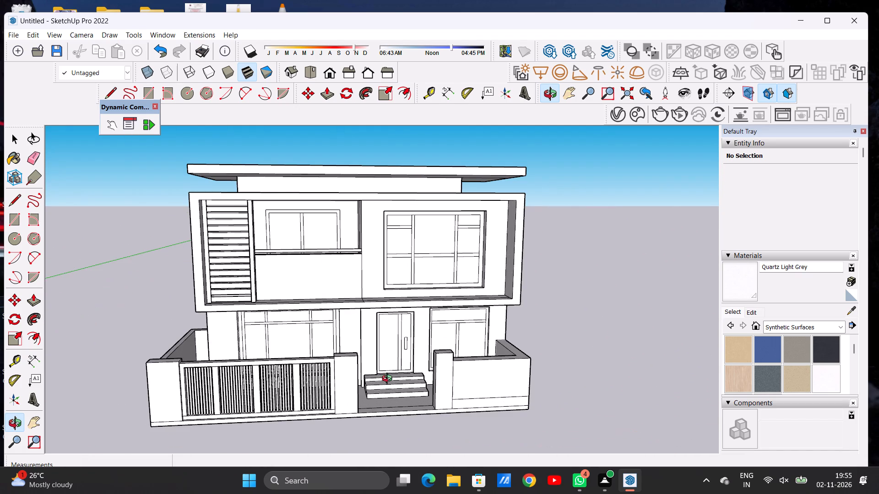
{"action": "left_click_drag", "start_coordinate": [393, 389], "coordinate": [381, 389]}
{"action": "left_click_drag", "start_coordinate": [331, 388], "coordinate": [239, 426]}
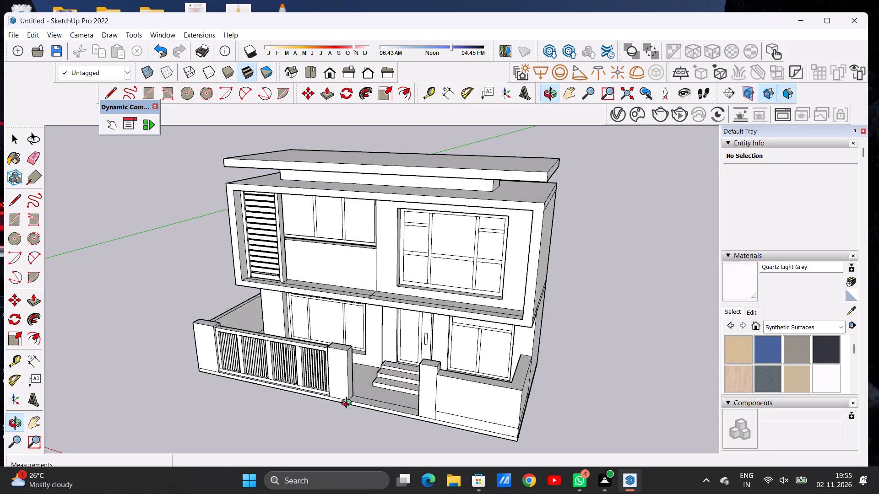
{"action": "scroll", "coordinate": [364, 393], "scroll_direction": "up", "scroll_amount": 7}
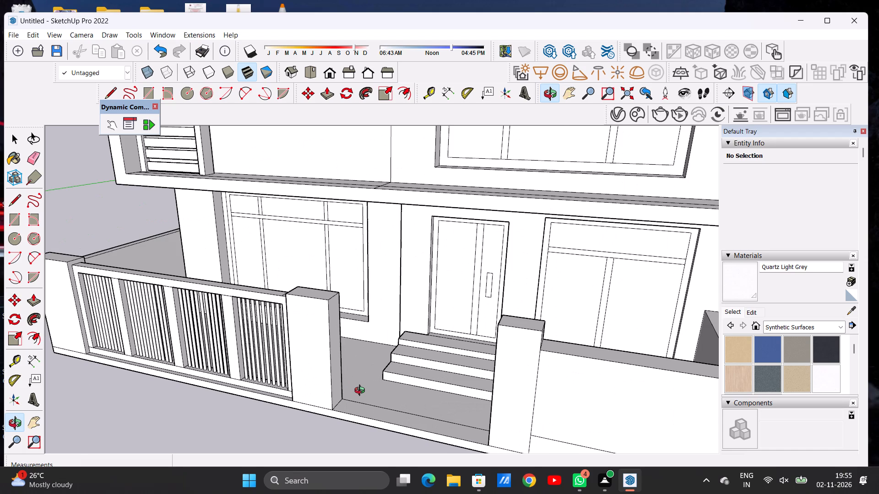
{"action": "scroll", "coordinate": [362, 392], "scroll_direction": "down", "scroll_amount": 6}
{"action": "left_click_drag", "start_coordinate": [360, 396], "coordinate": [461, 354]}
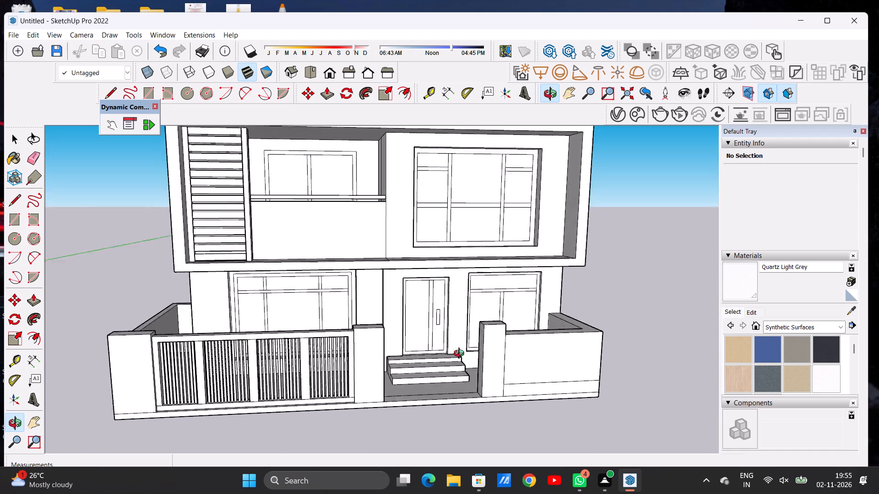
{"action": "left_click_drag", "start_coordinate": [461, 354], "coordinate": [438, 352]}
{"action": "scroll", "coordinate": [383, 418], "scroll_direction": "down", "scroll_amount": 6}
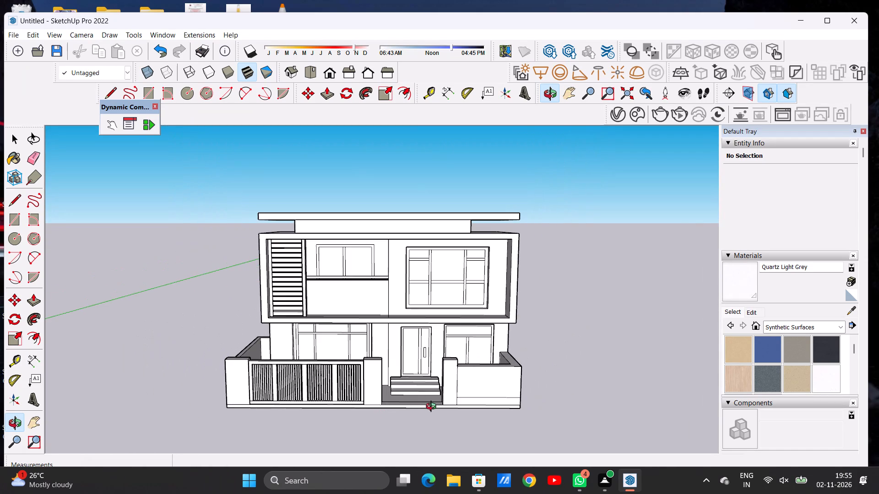
{"action": "left_click_drag", "start_coordinate": [439, 409], "coordinate": [439, 387]}
{"action": "left_click_drag", "start_coordinate": [439, 384], "coordinate": [440, 392]}
{"action": "scroll", "coordinate": [483, 403], "scroll_direction": "up", "scroll_amount": 2}
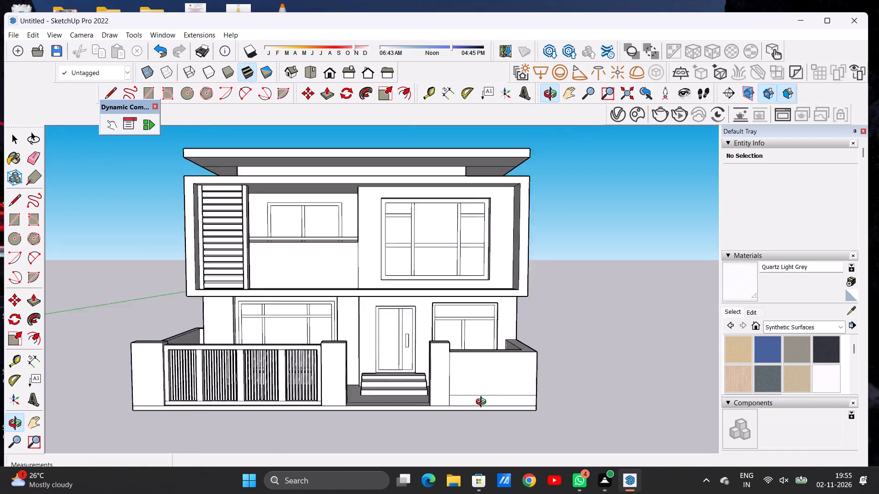
{"action": "scroll", "coordinate": [483, 403], "scroll_direction": "up", "scroll_amount": 10}
{"action": "left_click_drag", "start_coordinate": [487, 399], "coordinate": [292, 399]}
{"action": "left_click_drag", "start_coordinate": [455, 372], "coordinate": [498, 373]}
{"action": "left_click_drag", "start_coordinate": [360, 374], "coordinate": [468, 376]}
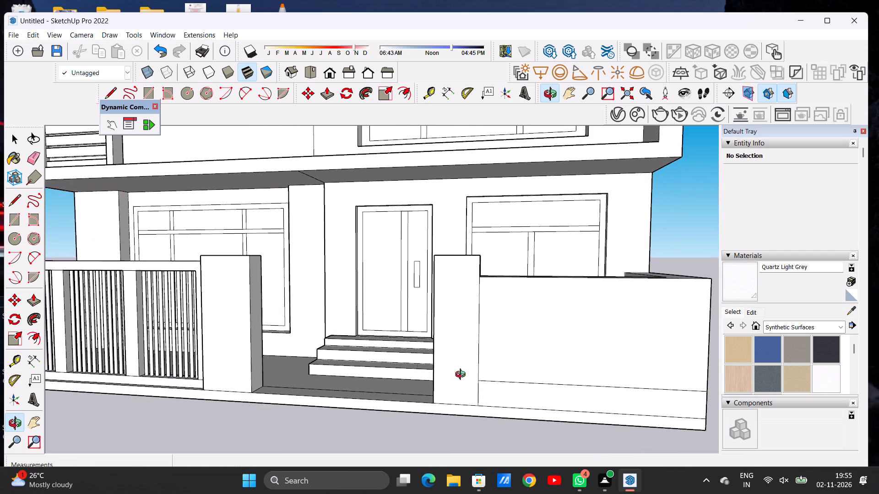
{"action": "left_click_drag", "start_coordinate": [376, 358], "coordinate": [391, 365]}
{"action": "scroll", "coordinate": [340, 393], "scroll_direction": "down", "scroll_amount": 5}
{"action": "left_click_drag", "start_coordinate": [384, 362], "coordinate": [499, 384]}
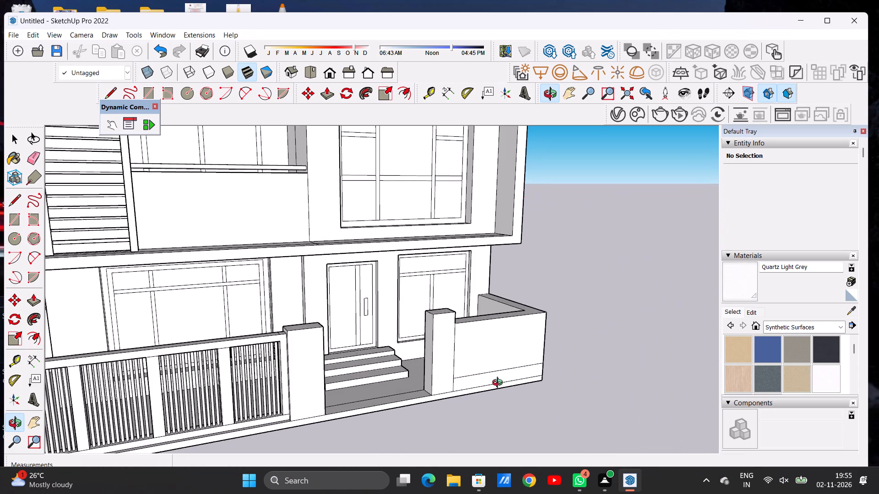
{"action": "left_click_drag", "start_coordinate": [410, 341], "coordinate": [549, 345]}
{"action": "left_click_drag", "start_coordinate": [352, 342], "coordinate": [486, 319]}
{"action": "left_click_drag", "start_coordinate": [228, 380], "coordinate": [295, 369]}
Draw a line about 2' long across the entrance-side face of the solid wall's pillar, level with the wall's existing lower line.
{"action": "scroll", "coordinate": [248, 411], "scroll_direction": "up", "scroll_amount": 9}
{"action": "left_click_drag", "start_coordinate": [296, 396], "coordinate": [233, 408]}
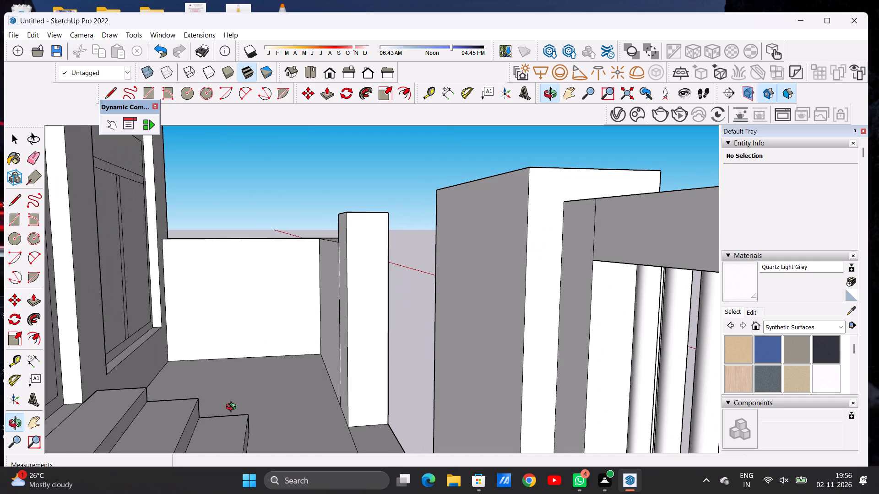
{"action": "left_click_drag", "start_coordinate": [233, 408], "coordinate": [234, 408]}
{"action": "left_click_drag", "start_coordinate": [355, 388], "coordinate": [149, 408]}
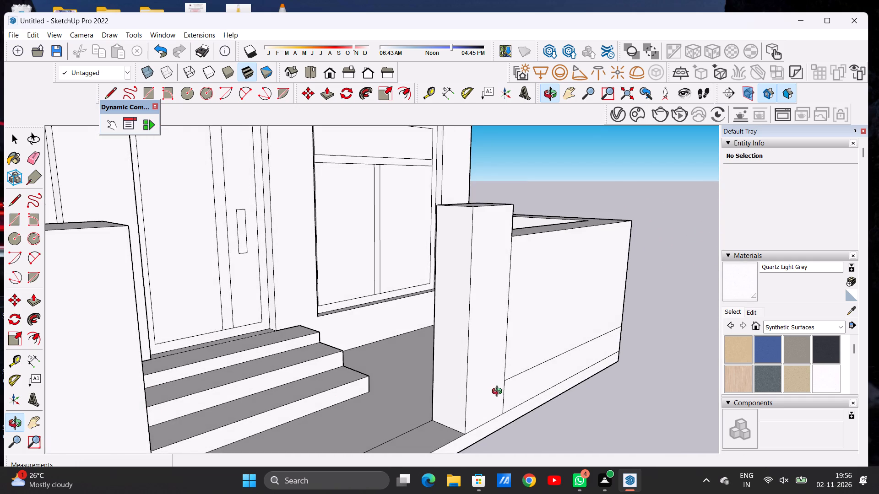
{"action": "scroll", "coordinate": [512, 389], "scroll_direction": "up", "scroll_amount": 3}
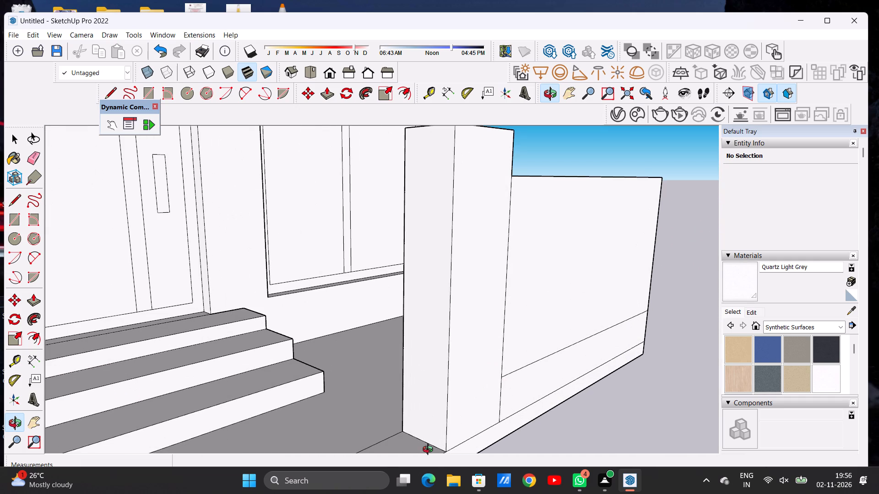
{"action": "key", "text": "space"}
{"action": "type", "text": "L"}
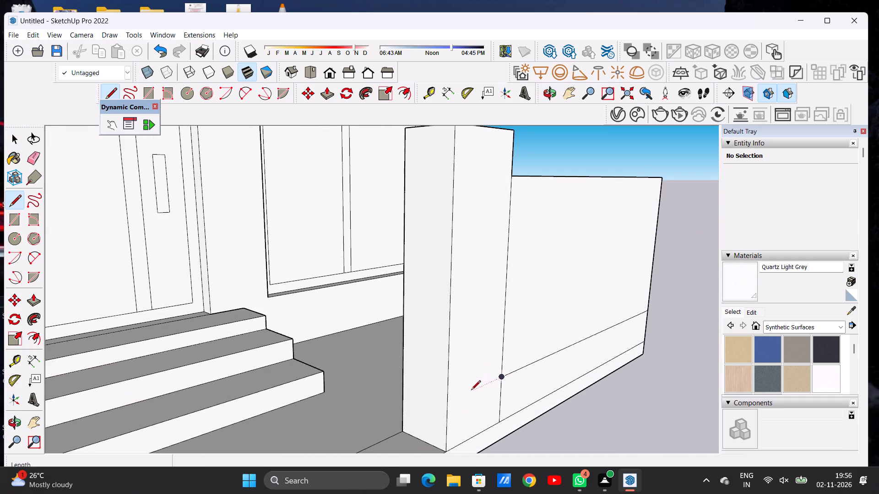
{"action": "left_click", "coordinate": [448, 403]}
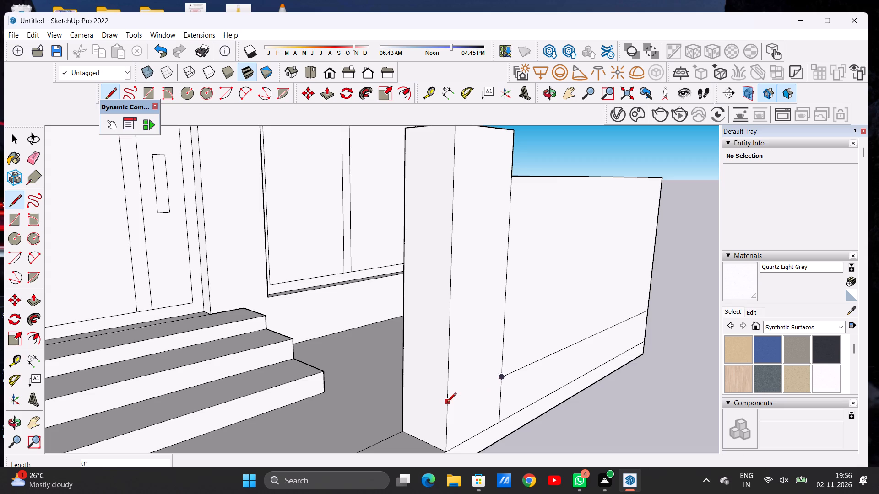
{"action": "left_click", "coordinate": [447, 403]}
{"action": "left_click", "coordinate": [403, 384]}
{"action": "key", "text": "space"}
Draw a line about 15' 4" long across the pillar's and solid front wall's inner faces, from the pillar line's inner end to the yard corner.
{"action": "type", "text": "O"}
{"action": "left_click_drag", "start_coordinate": [379, 374], "coordinate": [572, 426]}
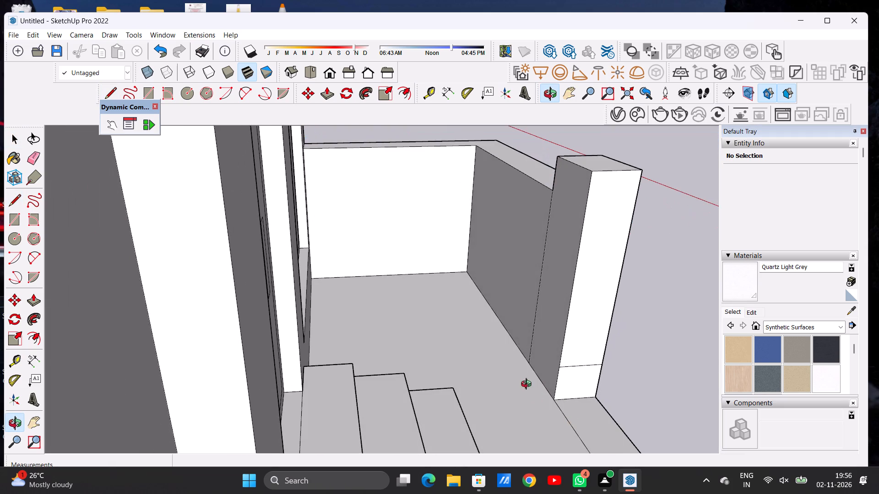
{"action": "scroll", "coordinate": [554, 358], "scroll_direction": "up", "scroll_amount": 6}
{"action": "key", "text": "l"}
{"action": "scroll", "coordinate": [583, 349], "scroll_direction": "up", "scroll_amount": 5}
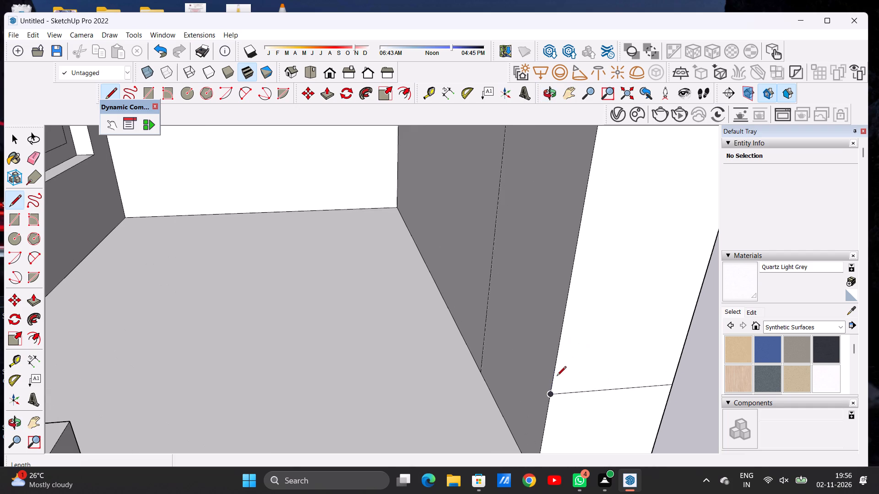
{"action": "left_click", "coordinate": [545, 397]}
{"action": "scroll", "coordinate": [505, 341], "scroll_direction": "down", "scroll_amount": 4}
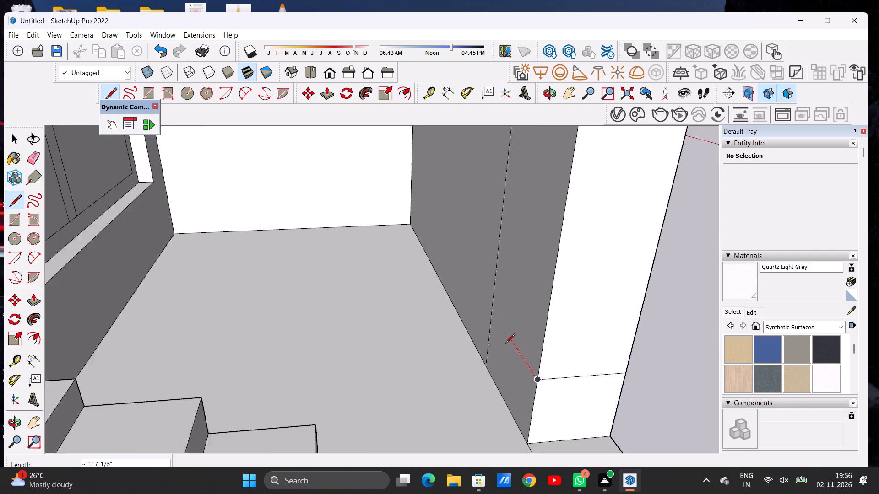
{"action": "scroll", "coordinate": [505, 344], "scroll_direction": "down", "scroll_amount": 2}
{"action": "scroll", "coordinate": [439, 224], "scroll_direction": "up", "scroll_amount": 7}
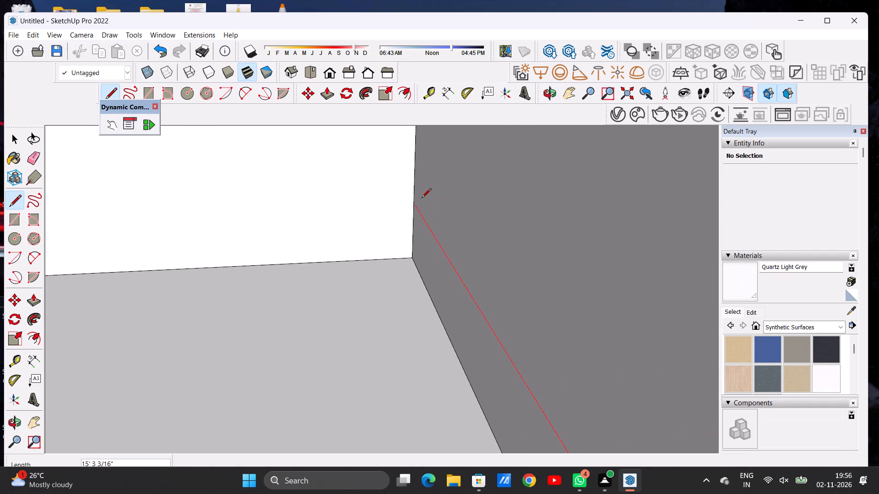
{"action": "left_click", "coordinate": [411, 198]}
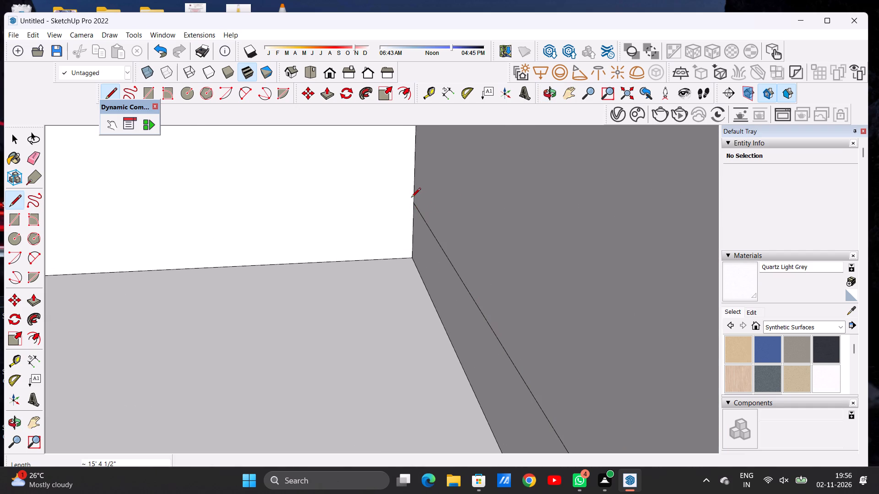
{"action": "key", "text": "space"}
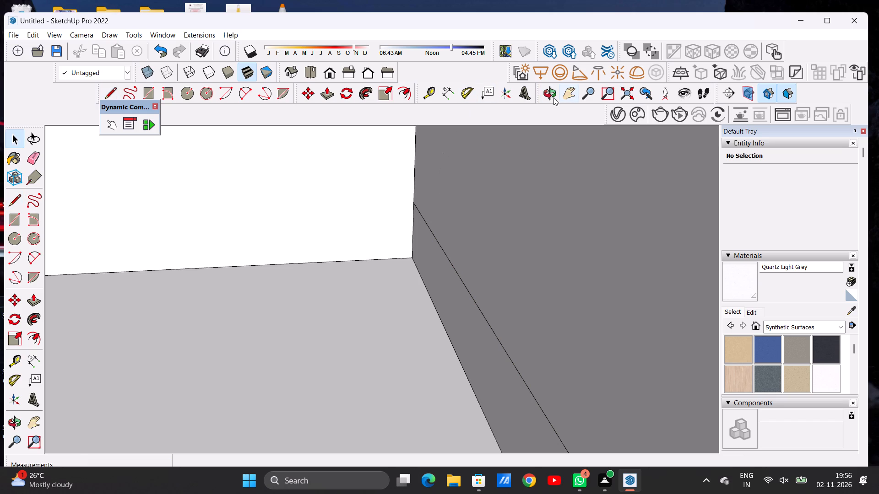
Examine the solid wall and pillar base lines from the front and from inside the yard.
{"action": "left_click", "coordinate": [553, 96]}
{"action": "left_click_drag", "start_coordinate": [547, 263], "coordinate": [429, 254]}
{"action": "scroll", "coordinate": [433, 275], "scroll_direction": "down", "scroll_amount": 14}
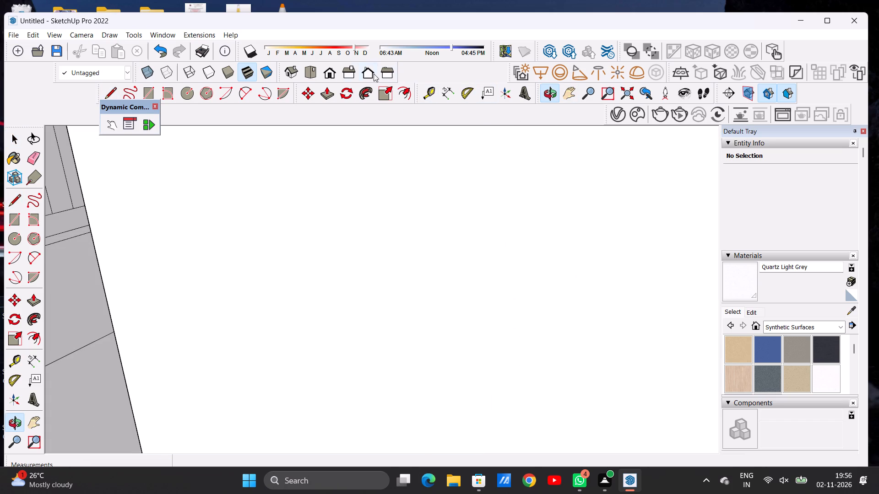
{"action": "left_click", "coordinate": [328, 71]}
{"action": "scroll", "coordinate": [331, 316], "scroll_direction": "down", "scroll_amount": 5}
{"action": "scroll", "coordinate": [335, 320], "scroll_direction": "up", "scroll_amount": 1}
{"action": "scroll", "coordinate": [335, 320], "scroll_direction": "down", "scroll_amount": 4}
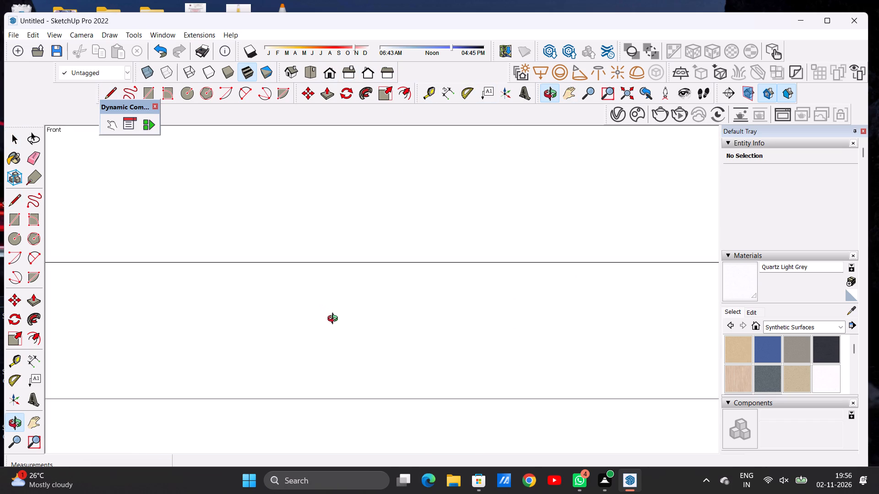
{"action": "scroll", "coordinate": [335, 320], "scroll_direction": "down", "scroll_amount": 19}
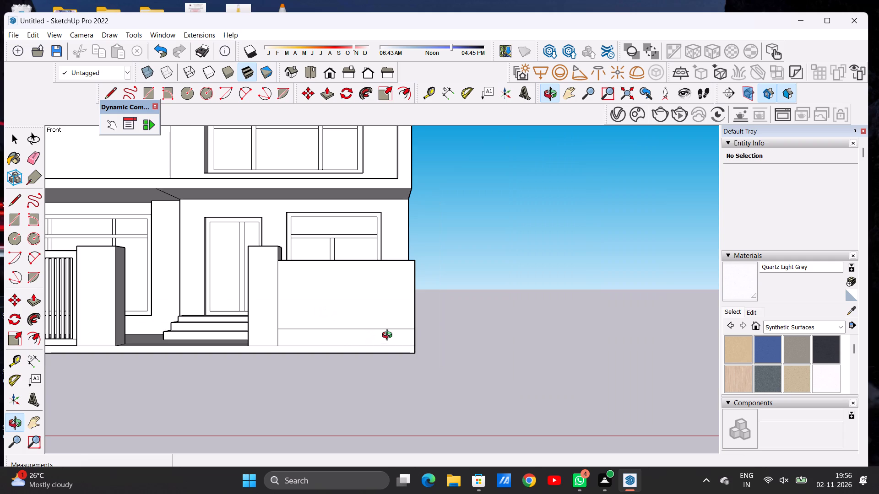
{"action": "scroll", "coordinate": [377, 328], "scroll_direction": "down", "scroll_amount": 6}
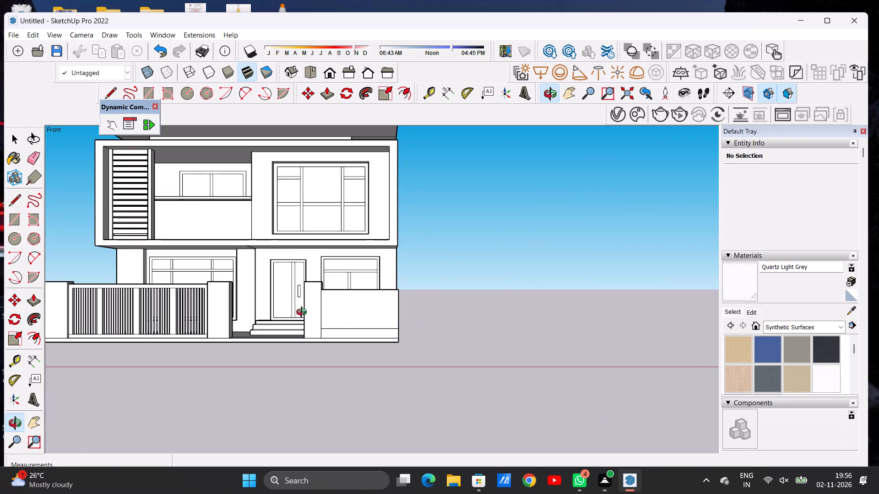
{"action": "left_click_drag", "start_coordinate": [260, 316], "coordinate": [432, 349]}
{"action": "left_click_drag", "start_coordinate": [336, 298], "coordinate": [481, 300]}
{"action": "left_click_drag", "start_coordinate": [281, 306], "coordinate": [346, 296]}
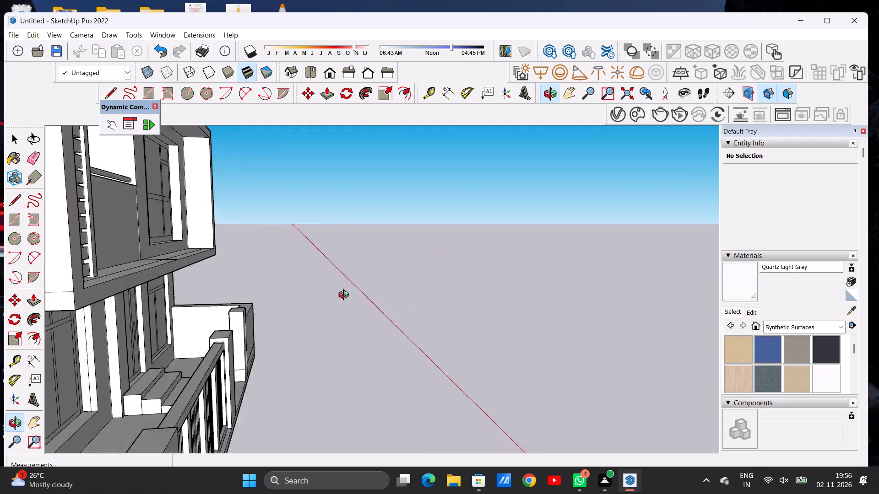
{"action": "left_click_drag", "start_coordinate": [346, 296], "coordinate": [418, 291]}
{"action": "scroll", "coordinate": [125, 377], "scroll_direction": "up", "scroll_amount": 2}
{"action": "scroll", "coordinate": [125, 377], "scroll_direction": "down", "scroll_amount": 1}
{"action": "scroll", "coordinate": [125, 377], "scroll_direction": "up", "scroll_amount": 8}
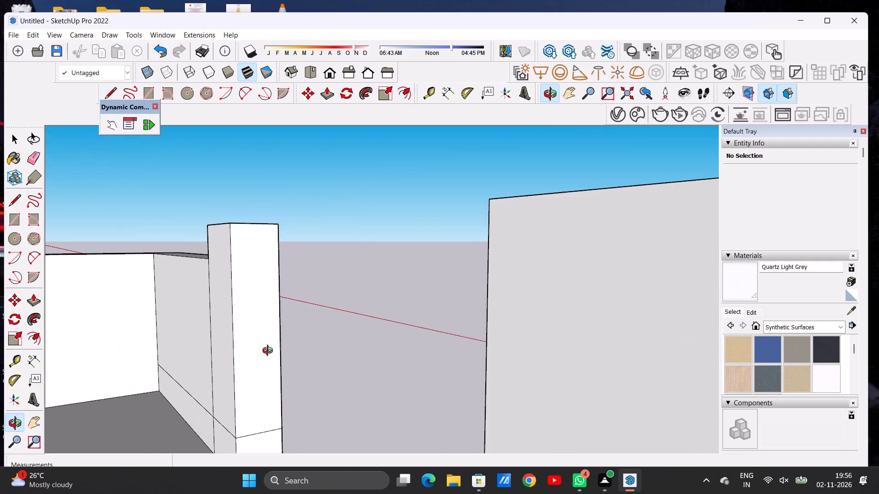
{"action": "scroll", "coordinate": [297, 346], "scroll_direction": "down", "scroll_amount": 8}
Draw a line about 11' 2" long across the side boundary wall's inner face, from the yard-corner end of the base line to the house wall.
{"action": "left_click", "coordinate": [324, 72]}
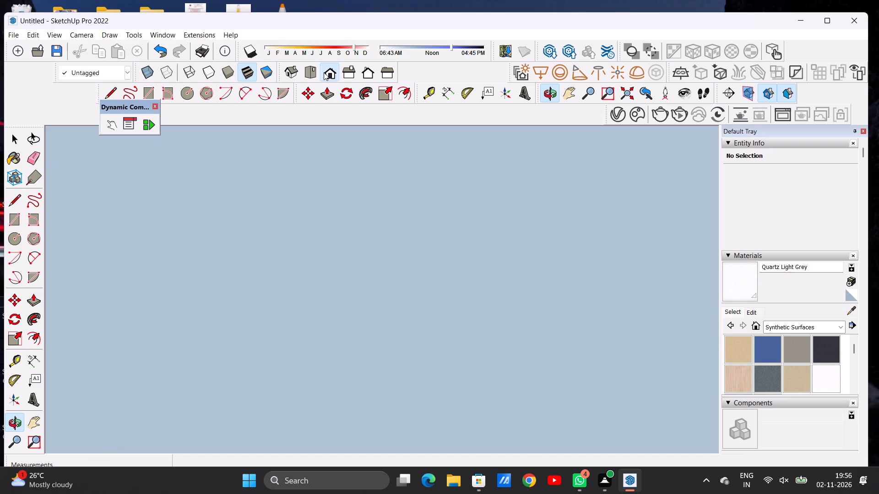
{"action": "scroll", "coordinate": [364, 324], "scroll_direction": "down", "scroll_amount": 14}
{"action": "left_click_drag", "start_coordinate": [372, 334], "coordinate": [486, 352]}
{"action": "left_click_drag", "start_coordinate": [303, 321], "coordinate": [325, 330]}
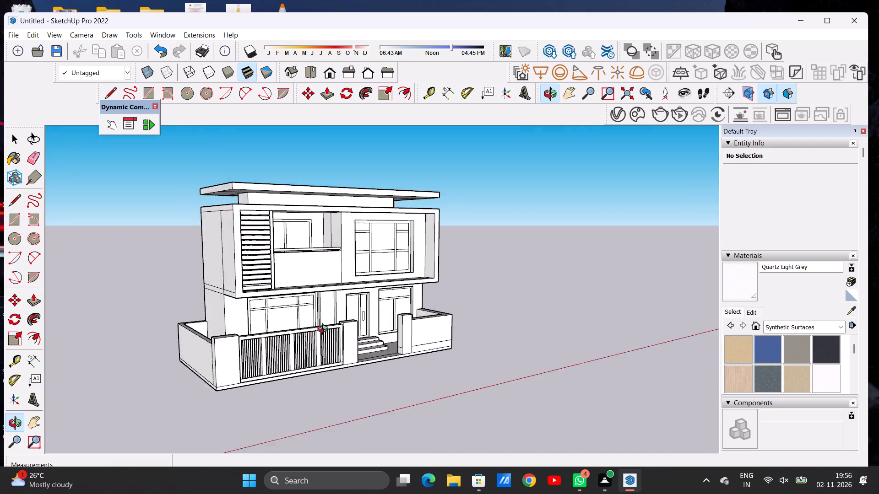
{"action": "left_click_drag", "start_coordinate": [325, 330], "coordinate": [525, 365]}
{"action": "scroll", "coordinate": [333, 356], "scroll_direction": "up", "scroll_amount": 6}
{"action": "scroll", "coordinate": [345, 320], "scroll_direction": "down", "scroll_amount": 1}
{"action": "scroll", "coordinate": [345, 320], "scroll_direction": "up", "scroll_amount": 10}
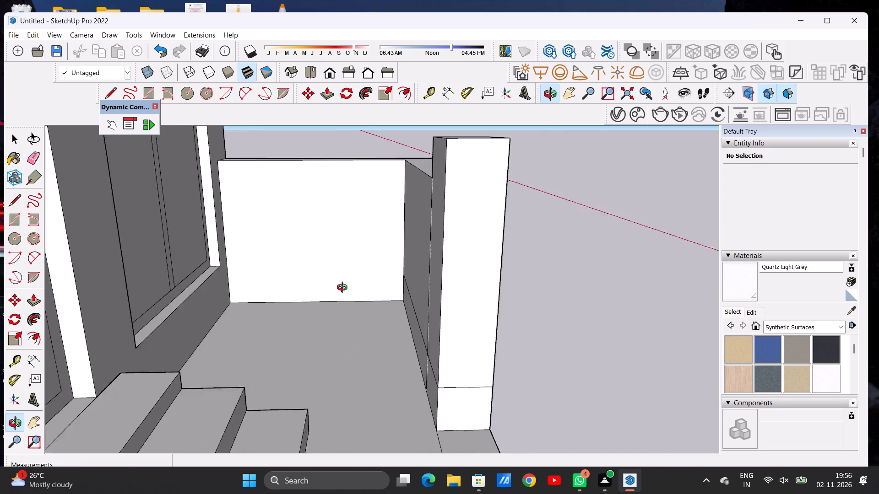
{"action": "scroll", "coordinate": [344, 289], "scroll_direction": "up", "scroll_amount": 2}
{"action": "left_click_drag", "start_coordinate": [329, 305], "coordinate": [374, 297]}
{"action": "scroll", "coordinate": [375, 290], "scroll_direction": "up", "scroll_amount": 4}
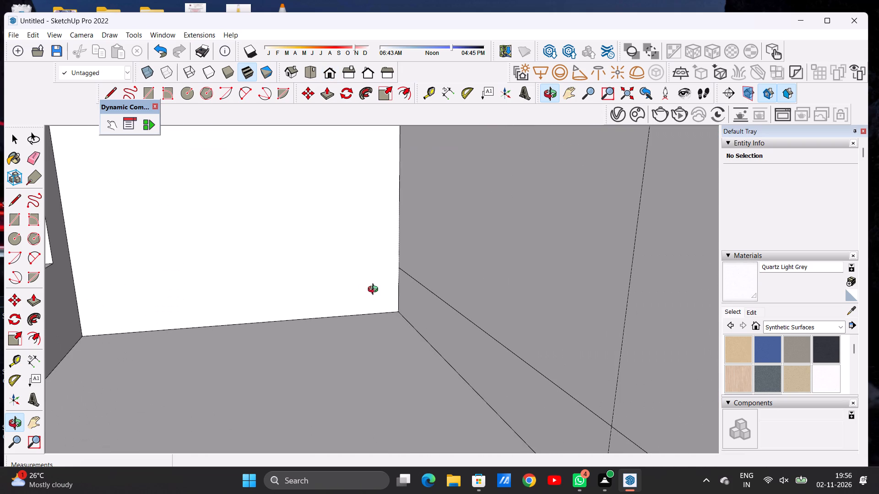
{"action": "key", "text": "l"}
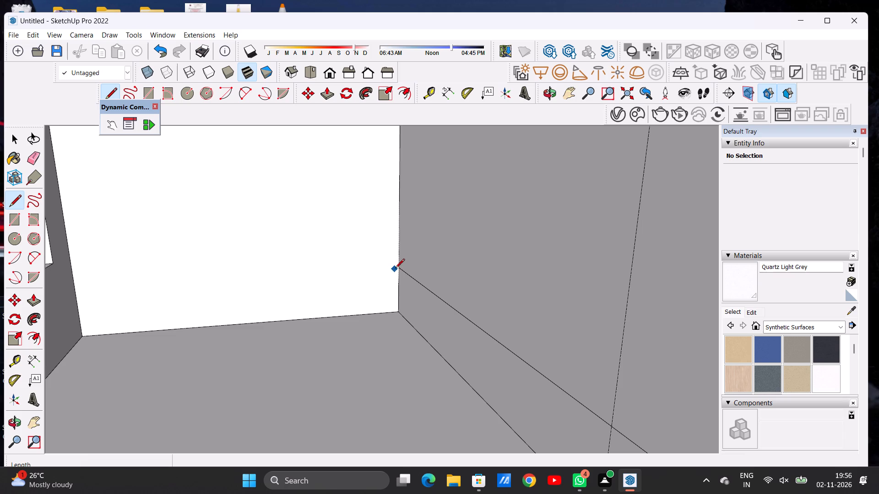
{"action": "left_click", "coordinate": [399, 266]}
{"action": "scroll", "coordinate": [332, 270], "scroll_direction": "down", "scroll_amount": 5}
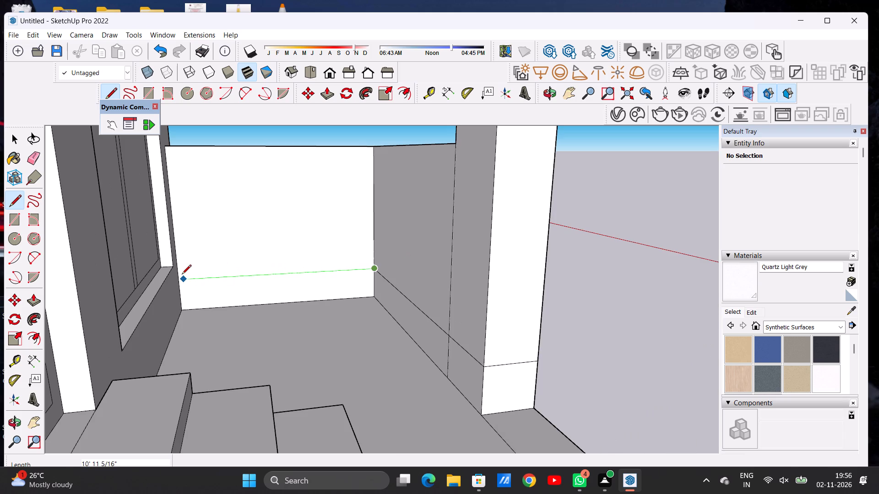
{"action": "left_click", "coordinate": [178, 281]}
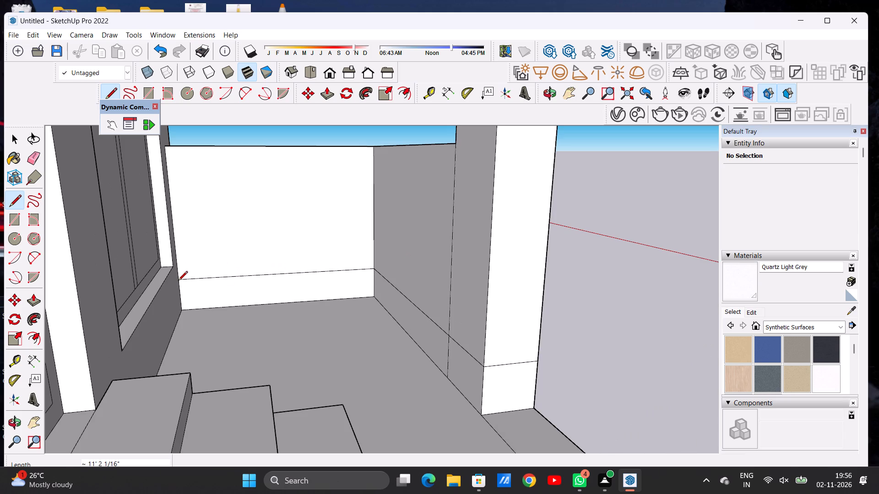
{"action": "key", "text": "space"}
Examine the base lines on the solid wall, its pillar and the side wall from outside and from the entrance side.
{"action": "left_click", "coordinate": [548, 95]}
{"action": "left_click_drag", "start_coordinate": [549, 219], "coordinate": [386, 212]}
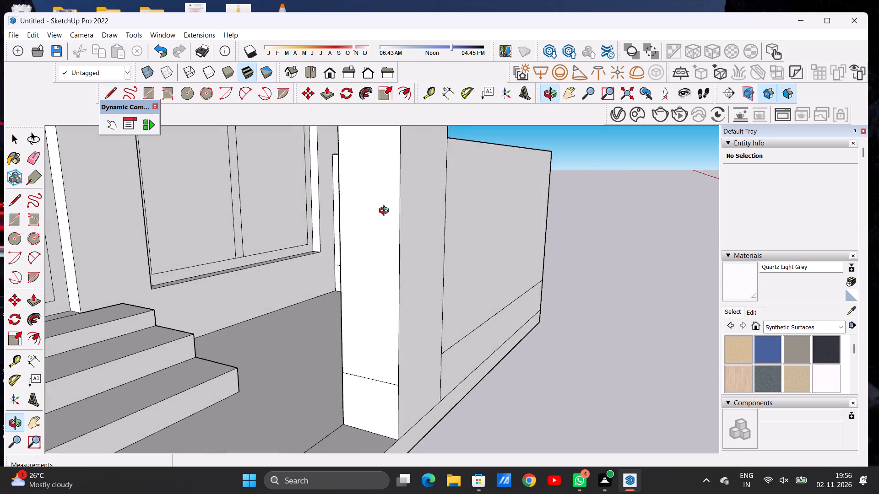
{"action": "left_click_drag", "start_coordinate": [386, 212], "coordinate": [336, 218]}
{"action": "scroll", "coordinate": [424, 332], "scroll_direction": "down", "scroll_amount": 4}
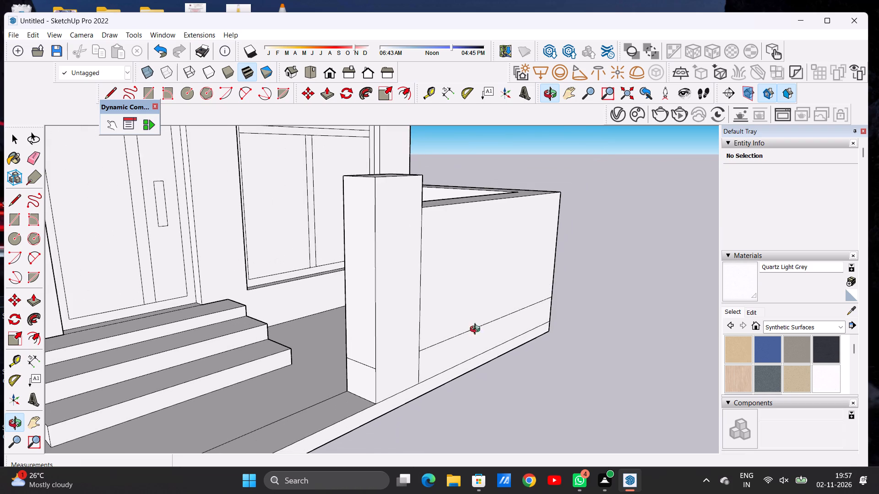
{"action": "left_click_drag", "start_coordinate": [526, 329], "coordinate": [166, 328]}
{"action": "left_click_drag", "start_coordinate": [172, 329], "coordinate": [369, 332]}
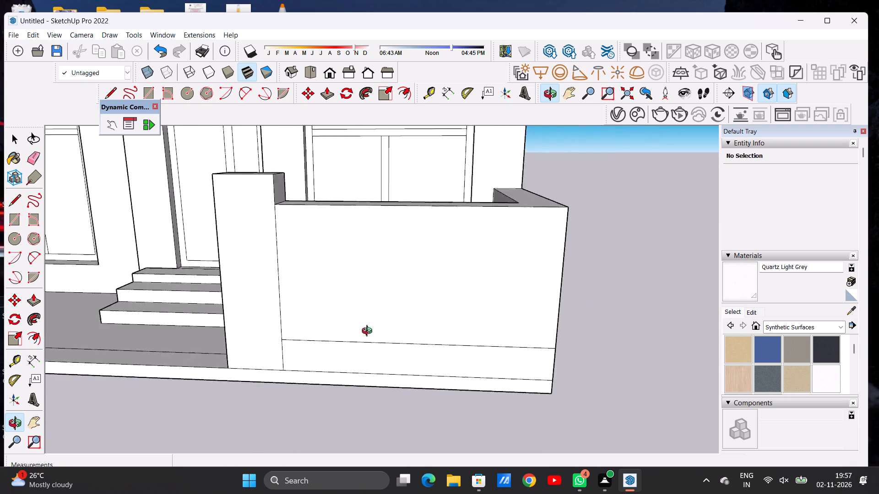
{"action": "left_click_drag", "start_coordinate": [369, 332], "coordinate": [449, 332]}
{"action": "left_click_drag", "start_coordinate": [265, 344], "coordinate": [424, 354]}
{"action": "left_click_drag", "start_coordinate": [397, 340], "coordinate": [449, 335]}
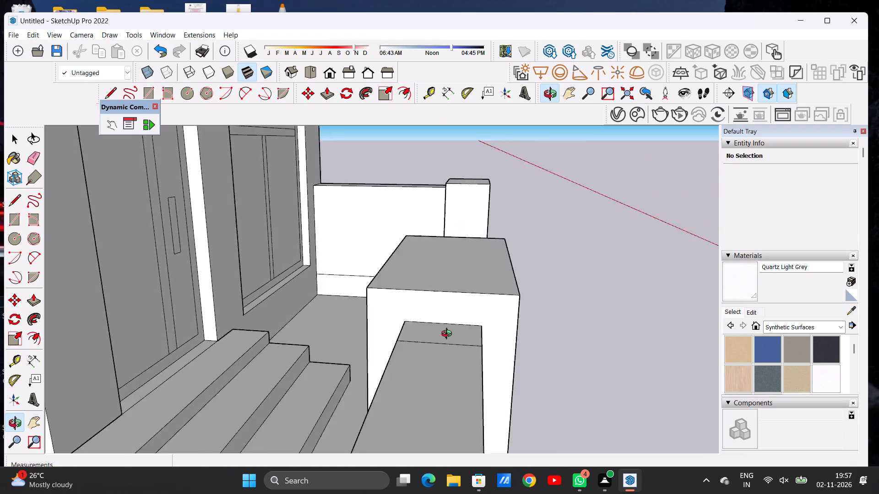
{"action": "left_click_drag", "start_coordinate": [449, 335], "coordinate": [484, 336]}
{"action": "scroll", "coordinate": [452, 367], "scroll_direction": "up", "scroll_amount": 4}
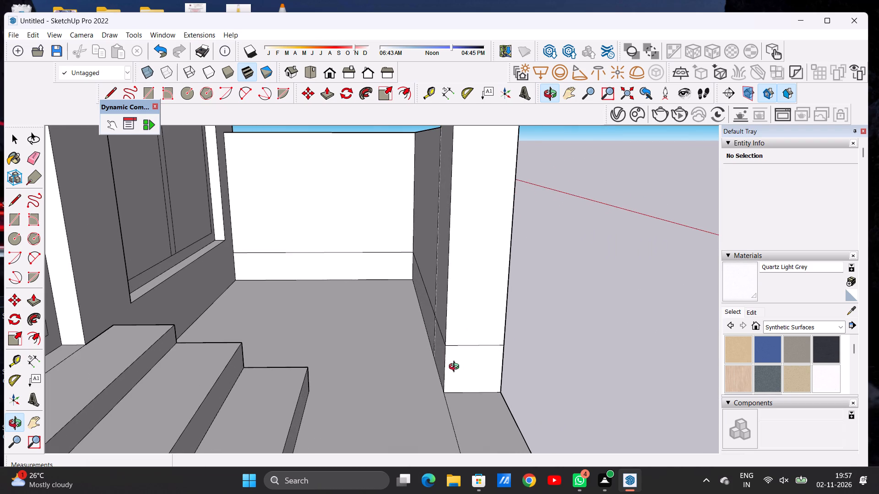
{"action": "left_click_drag", "start_coordinate": [456, 368], "coordinate": [374, 365]}
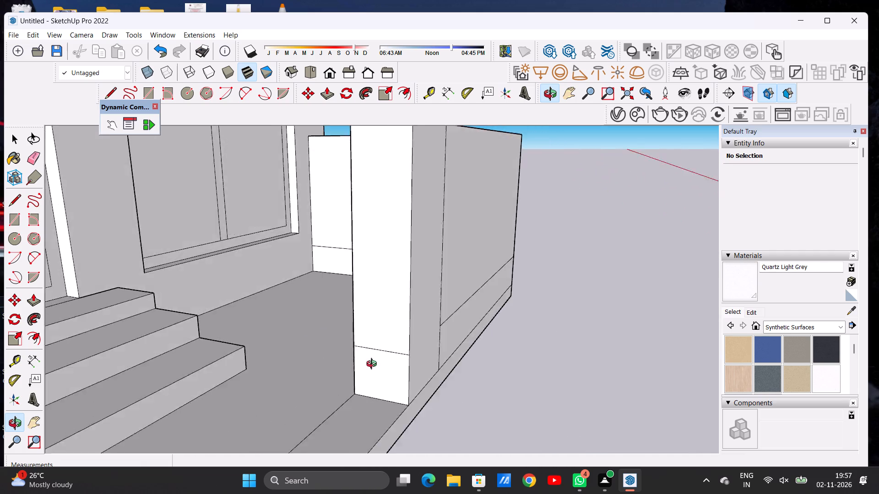
{"action": "left_click_drag", "start_coordinate": [374, 365], "coordinate": [467, 363]}
{"action": "double_click", "coordinate": [467, 363]}
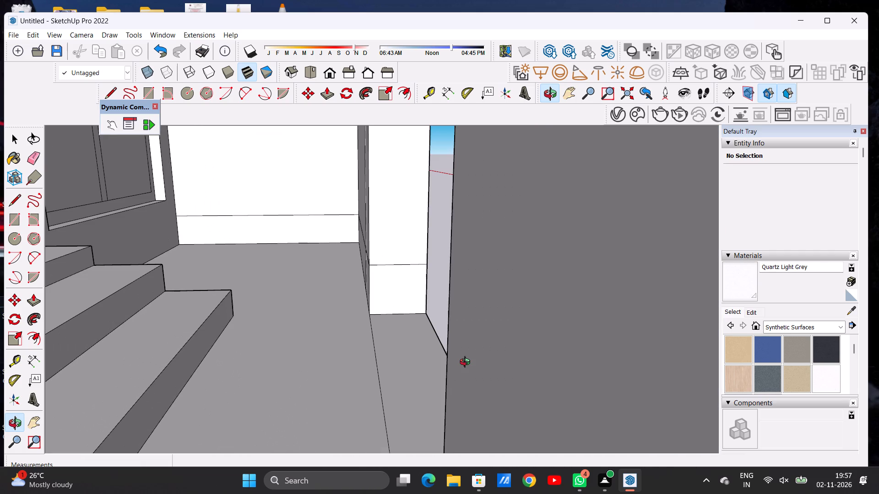
{"action": "left_click_drag", "start_coordinate": [453, 360], "coordinate": [288, 351]}
Examine the whole front elevation with the barred wall, entrance steps and solid boundary wall from several distances.
{"action": "scroll", "coordinate": [297, 359], "scroll_direction": "down", "scroll_amount": 3}
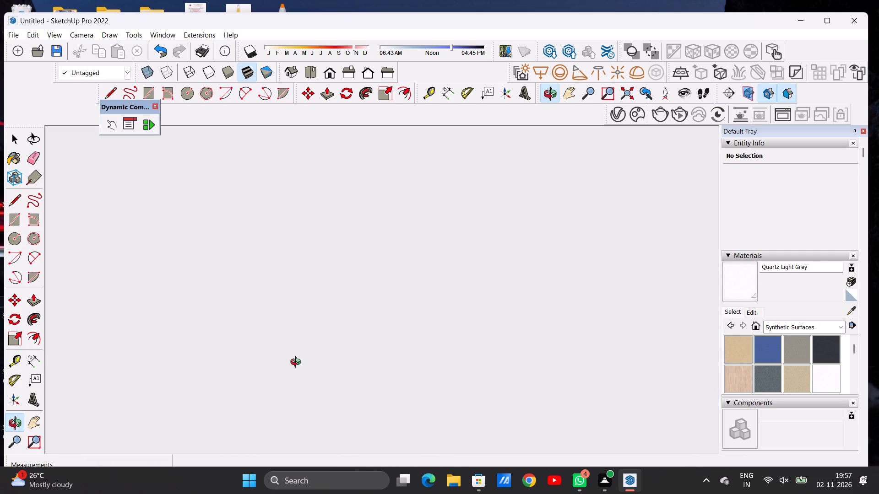
{"action": "scroll", "coordinate": [298, 363], "scroll_direction": "down", "scroll_amount": 20}
{"action": "scroll", "coordinate": [298, 363], "scroll_direction": "down", "scroll_amount": 20}
{"action": "scroll", "coordinate": [298, 363], "scroll_direction": "down", "scroll_amount": 1}
{"action": "scroll", "coordinate": [351, 351], "scroll_direction": "up", "scroll_amount": 1}
{"action": "scroll", "coordinate": [354, 351], "scroll_direction": "down", "scroll_amount": 6}
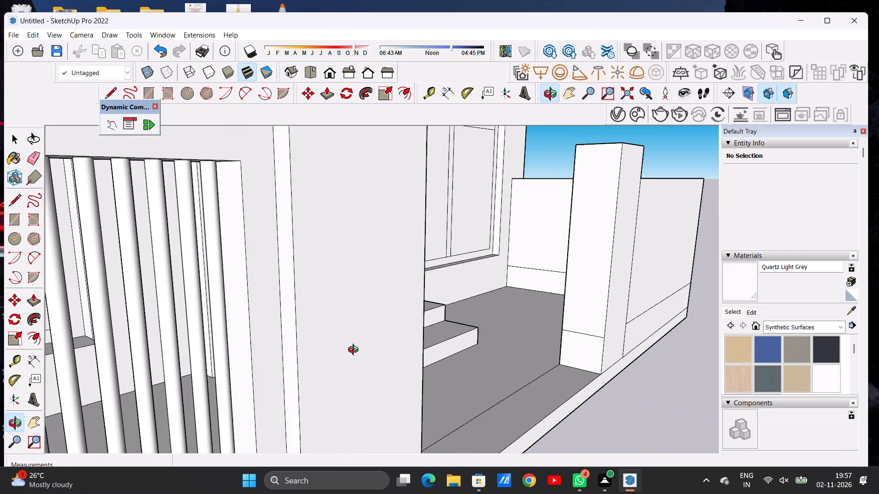
{"action": "scroll", "coordinate": [355, 351], "scroll_direction": "down", "scroll_amount": 12}
{"action": "left_click_drag", "start_coordinate": [446, 333], "coordinate": [282, 315]}
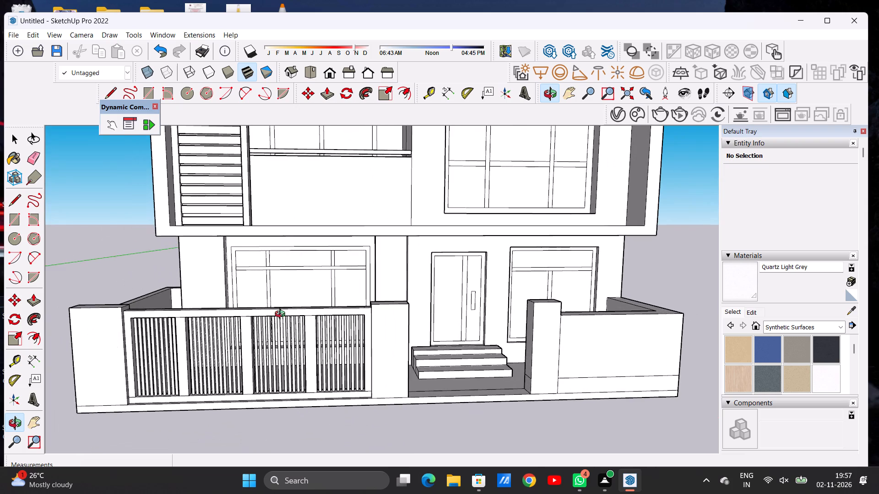
{"action": "scroll", "coordinate": [377, 354], "scroll_direction": "down", "scroll_amount": 6}
{"action": "left_click_drag", "start_coordinate": [452, 359], "coordinate": [434, 361]}
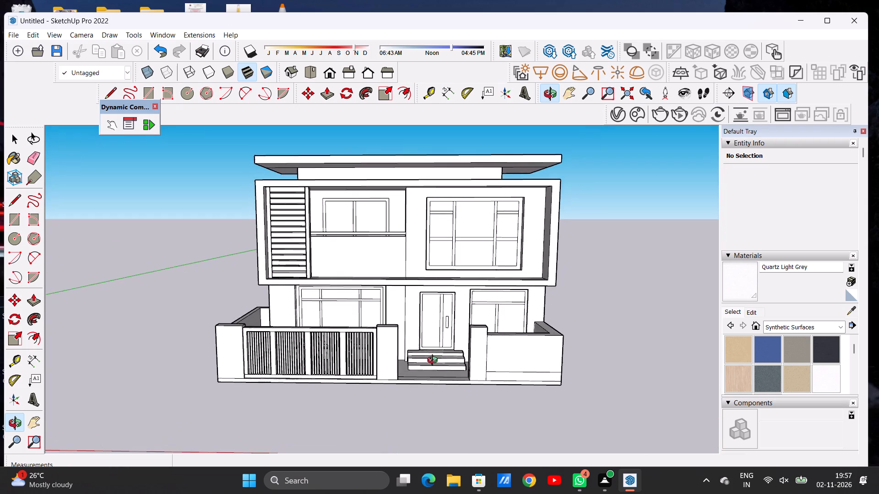
{"action": "left_click_drag", "start_coordinate": [434, 361], "coordinate": [436, 364]}
{"action": "scroll", "coordinate": [326, 353], "scroll_direction": "down", "scroll_amount": 5}
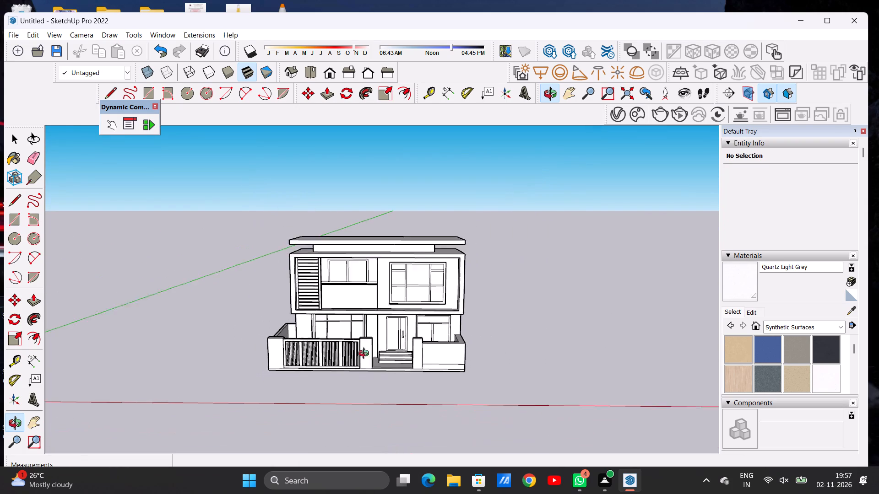
{"action": "scroll", "coordinate": [366, 354], "scroll_direction": "down", "scroll_amount": 3}
{"action": "scroll", "coordinate": [374, 354], "scroll_direction": "up", "scroll_amount": 8}
{"action": "left_click_drag", "start_coordinate": [408, 339], "coordinate": [429, 368]}
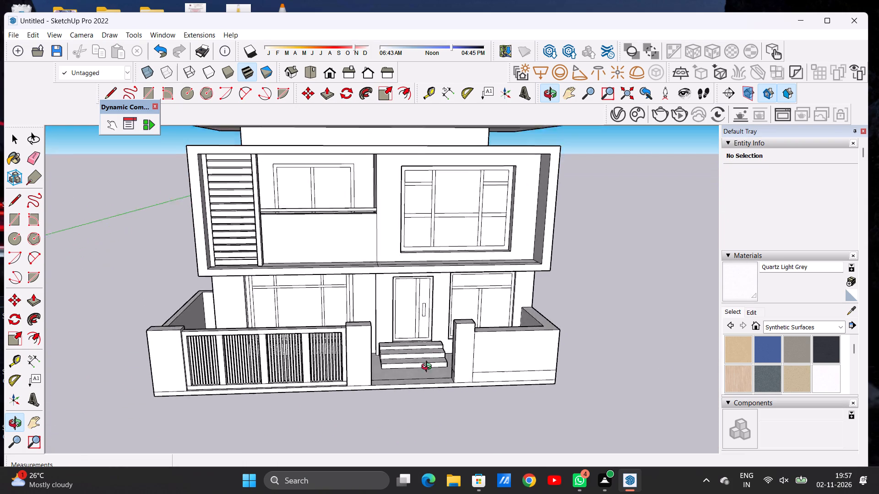
{"action": "left_click_drag", "start_coordinate": [429, 368], "coordinate": [385, 349]}
{"action": "scroll", "coordinate": [396, 344], "scroll_direction": "down", "scroll_amount": 7}
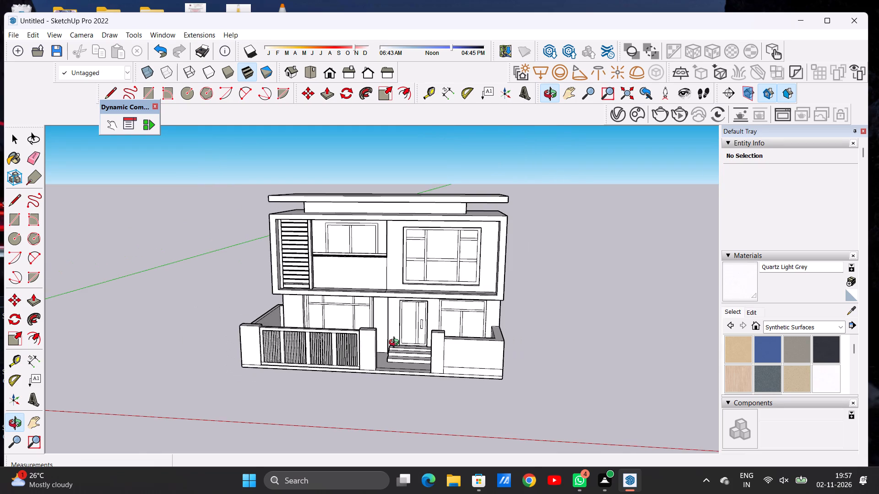
{"action": "key", "text": "space"}
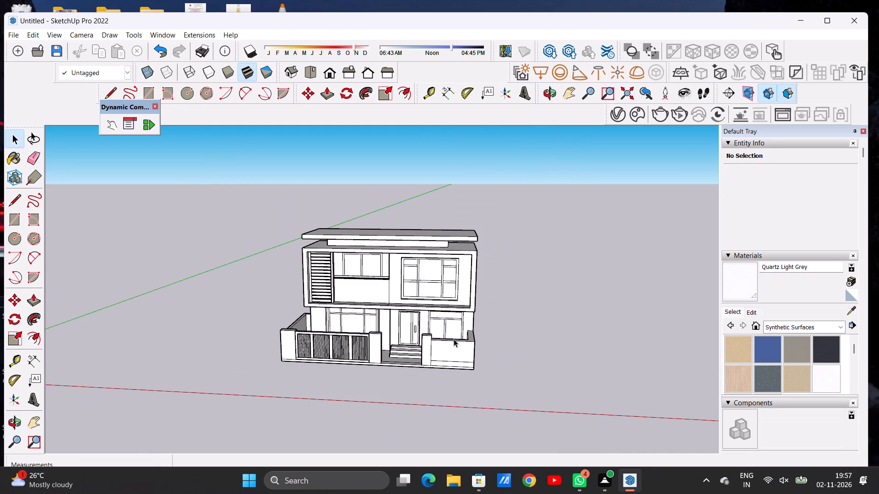